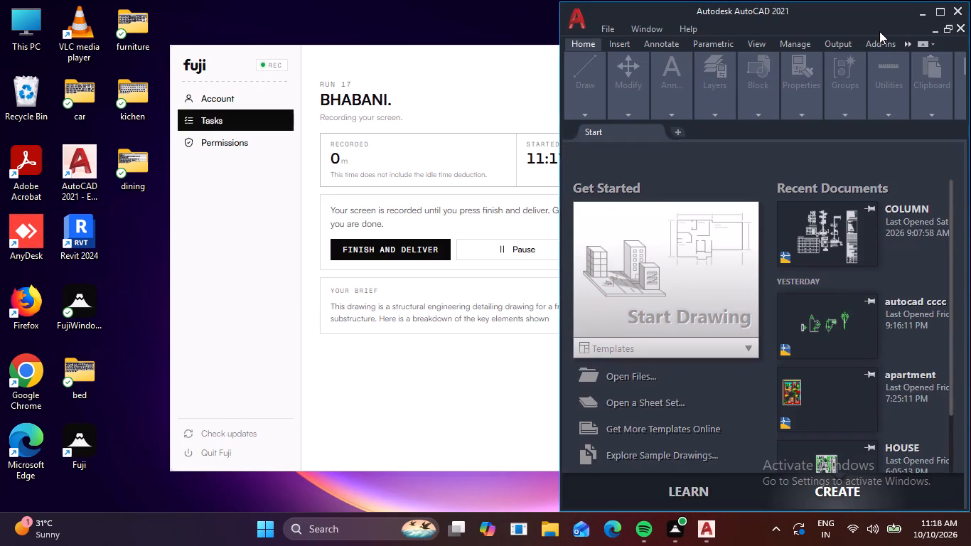
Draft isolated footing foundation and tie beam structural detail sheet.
Enlarge the AutoCAD window to fill the screen and start a new blank drawing.
click(937, 9)
double_click(940, 12)
drag(562, 8, 0, 0)
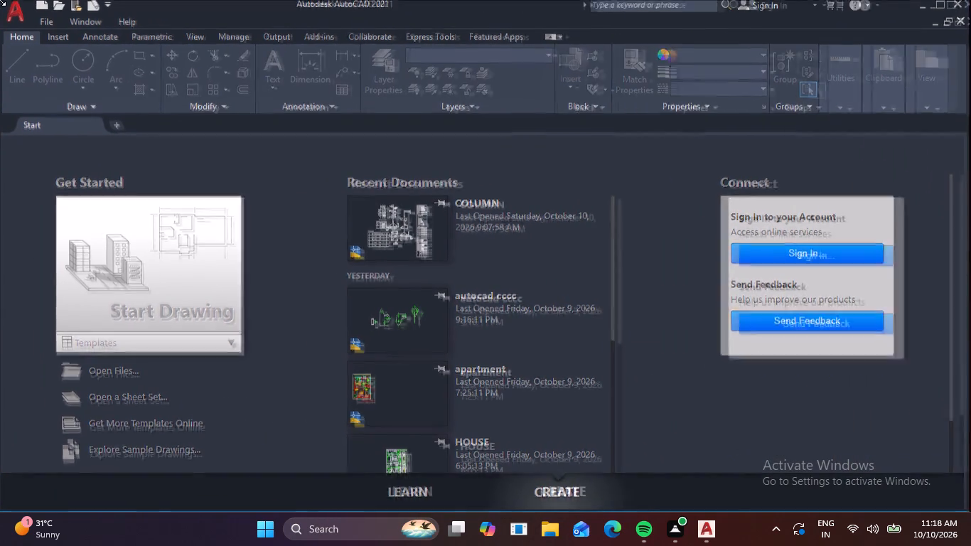
click(166, 242)
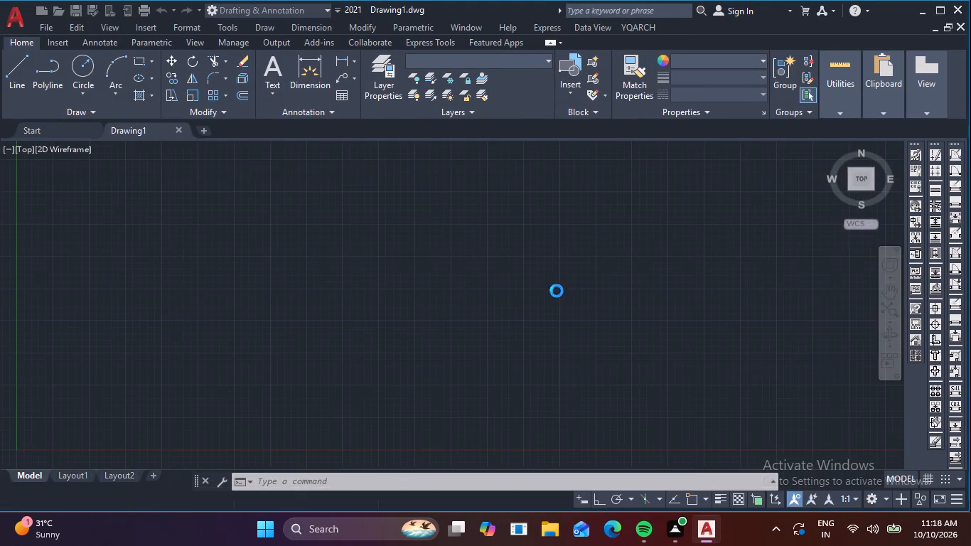
Turn off the grid display in the new drawing.
key(F7)
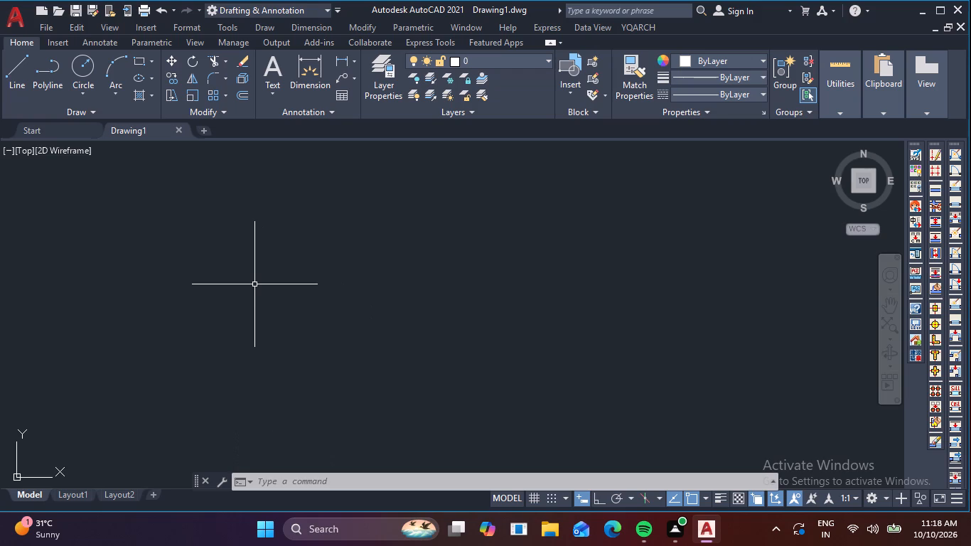
Configure the drawing units with length precision 0 and insertion scale in millimeters.
key(u)
key(n)
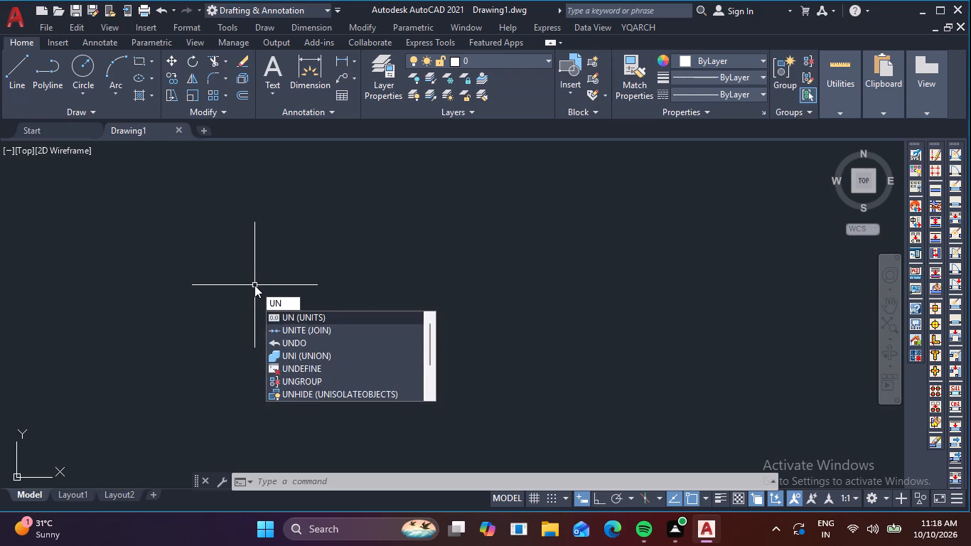
key(space)
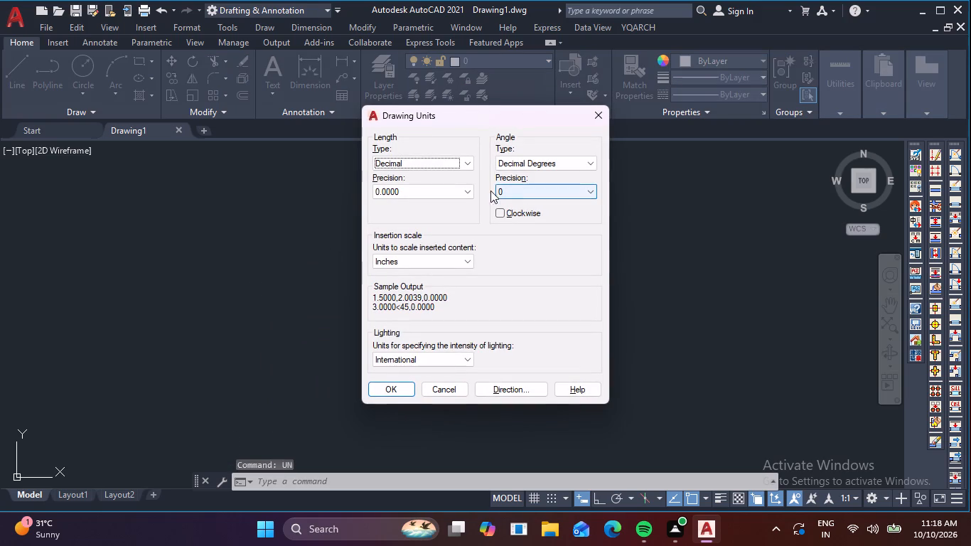
click(461, 186)
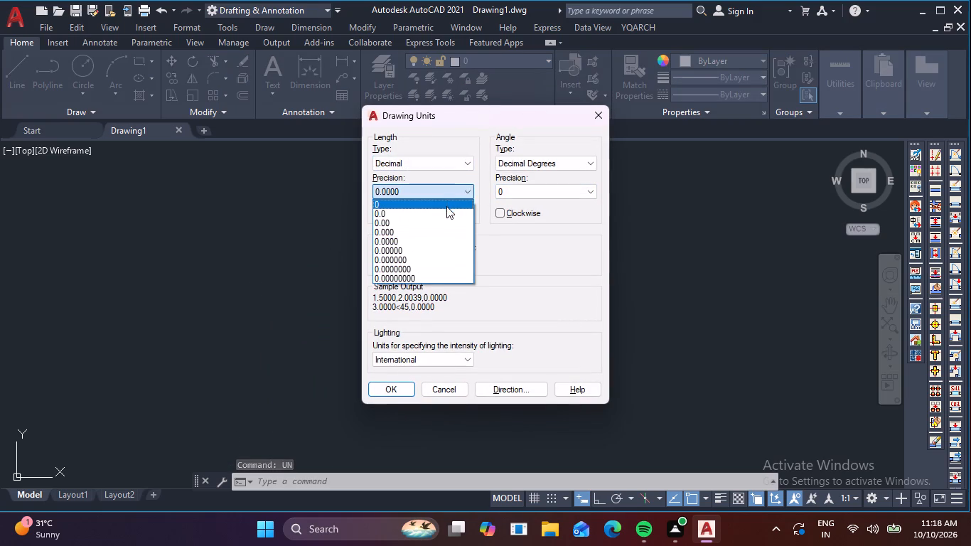
click(452, 200)
click(434, 262)
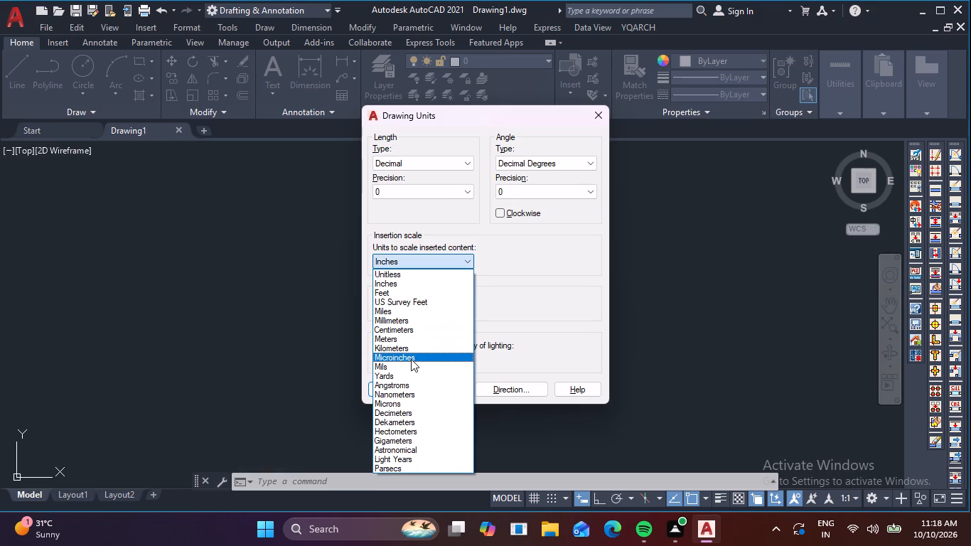
click(429, 320)
click(380, 393)
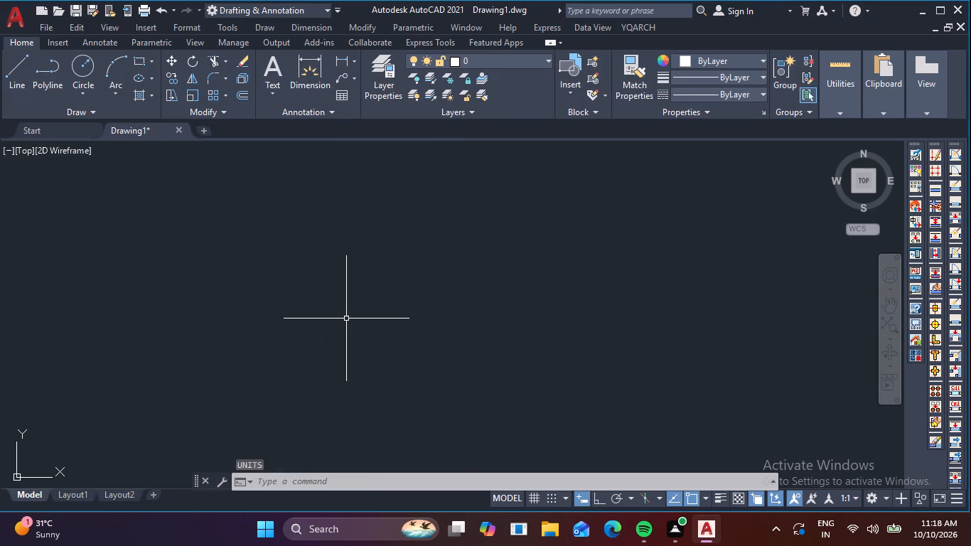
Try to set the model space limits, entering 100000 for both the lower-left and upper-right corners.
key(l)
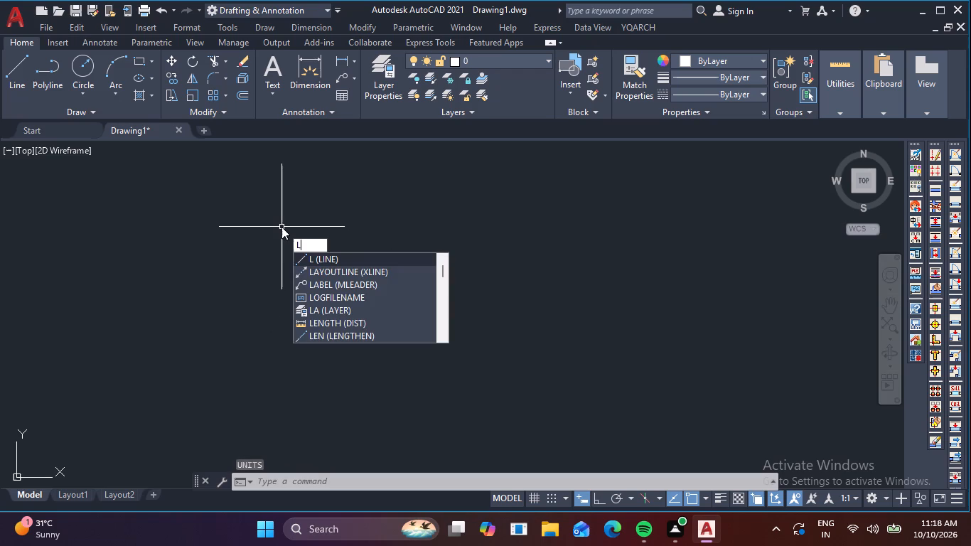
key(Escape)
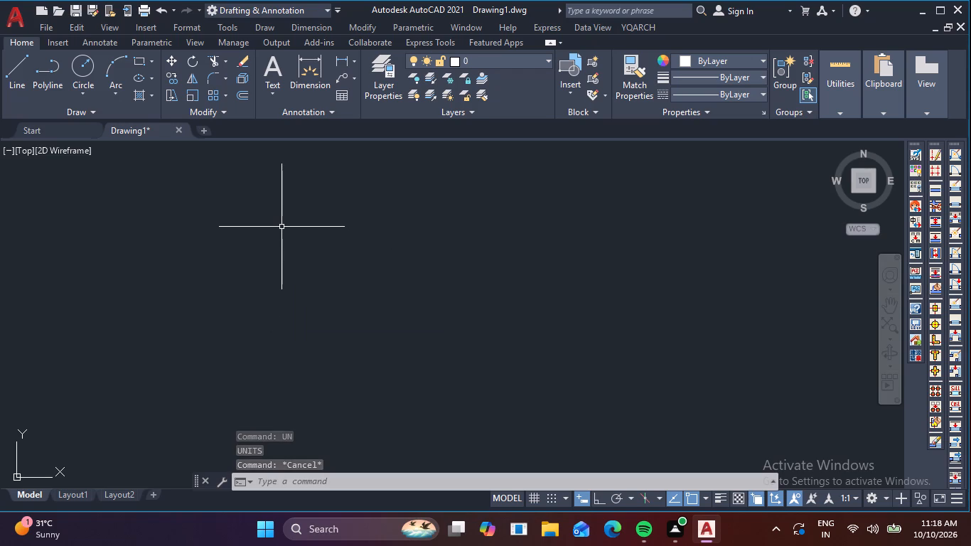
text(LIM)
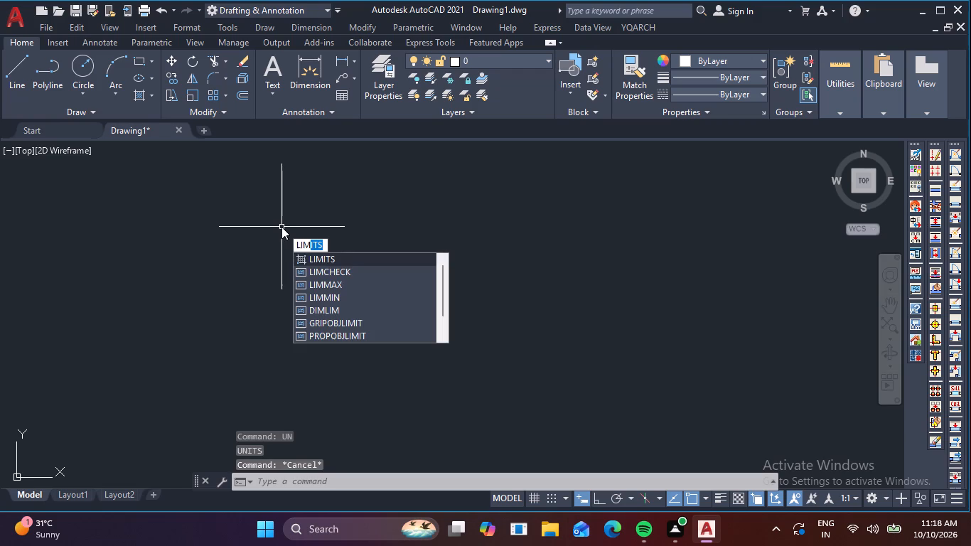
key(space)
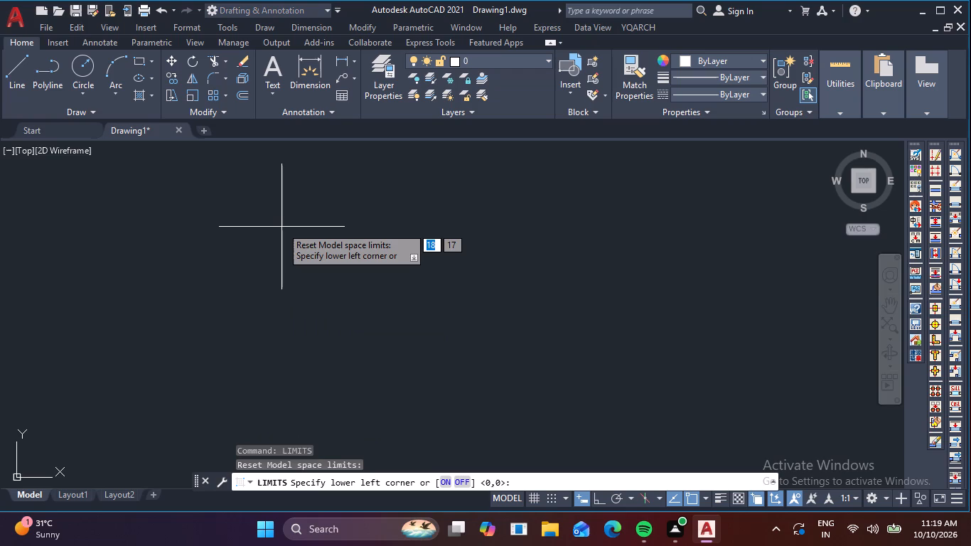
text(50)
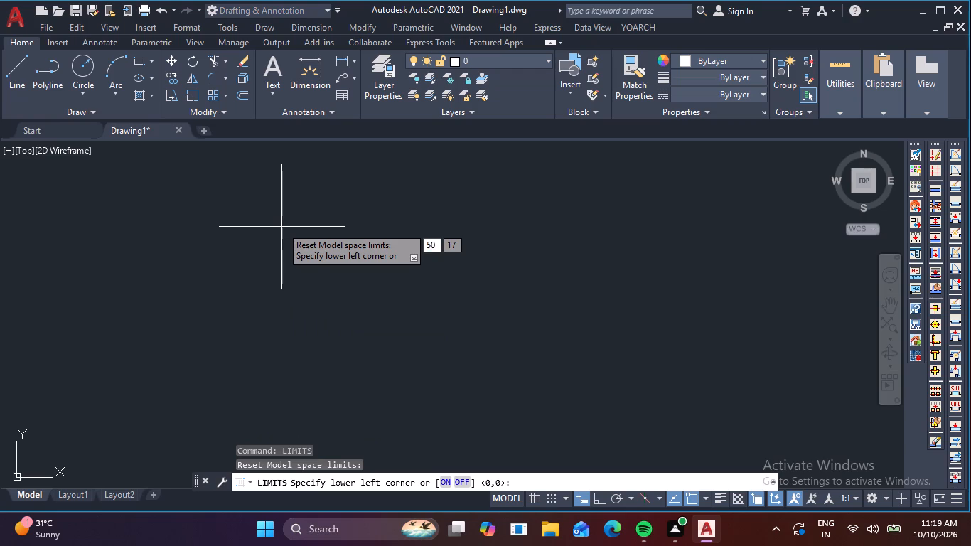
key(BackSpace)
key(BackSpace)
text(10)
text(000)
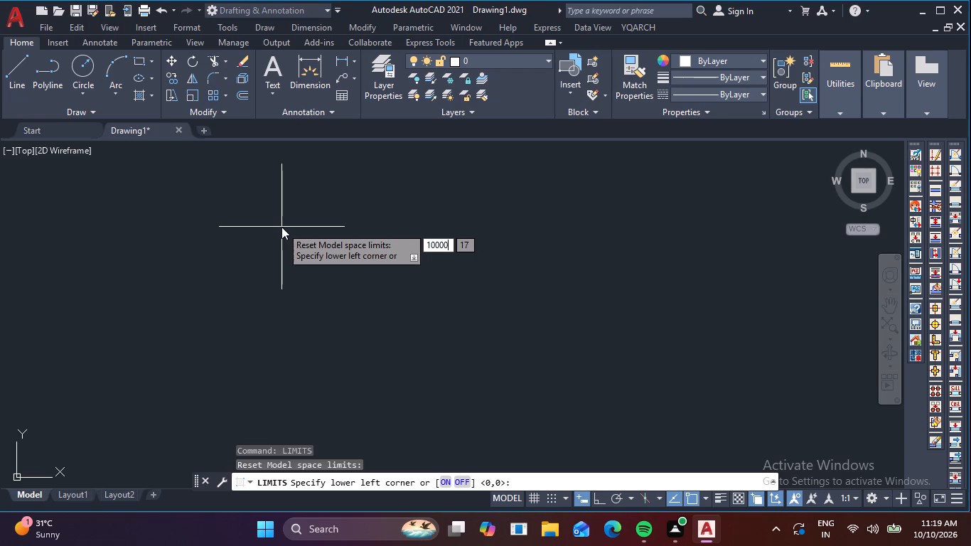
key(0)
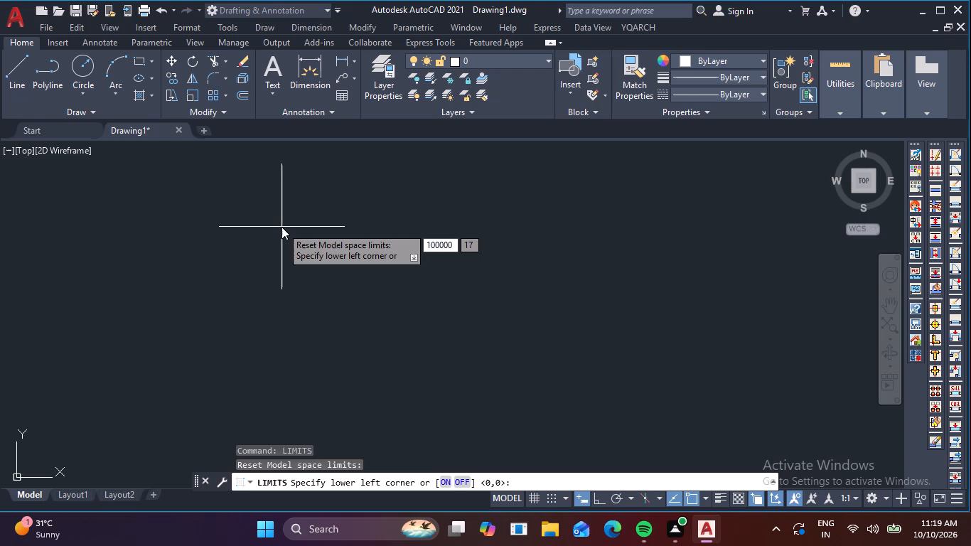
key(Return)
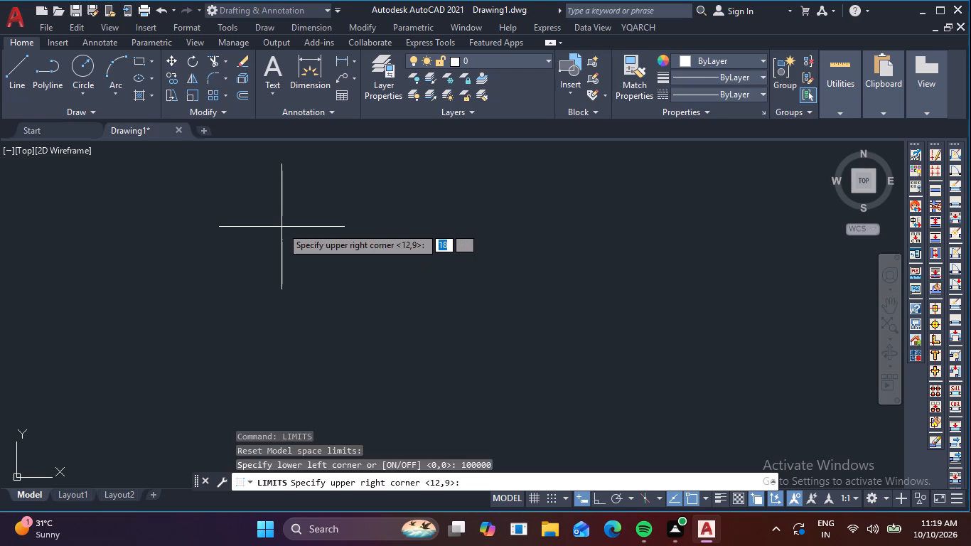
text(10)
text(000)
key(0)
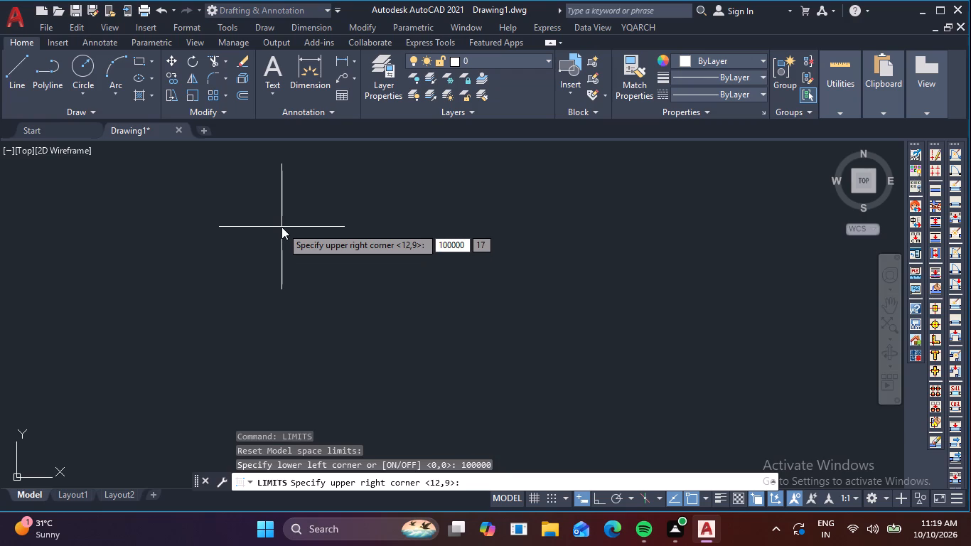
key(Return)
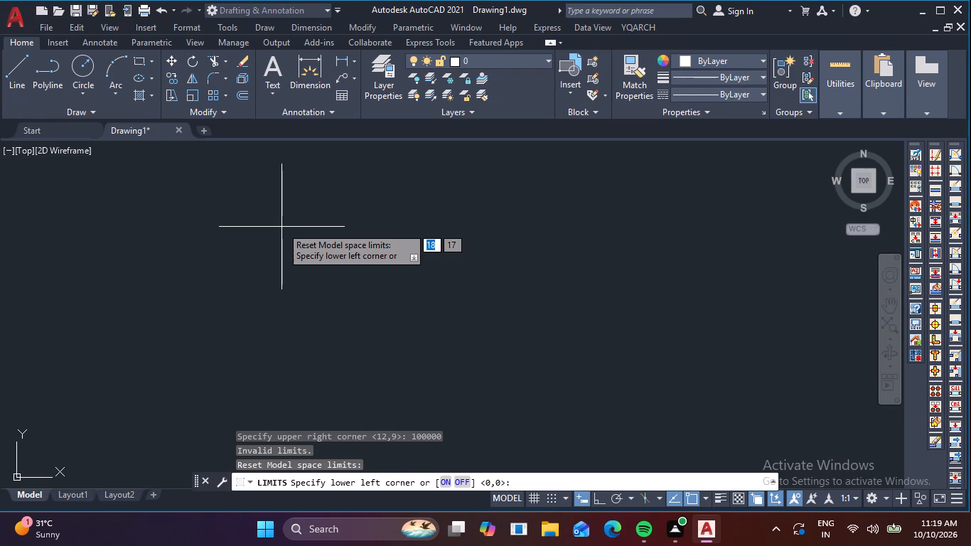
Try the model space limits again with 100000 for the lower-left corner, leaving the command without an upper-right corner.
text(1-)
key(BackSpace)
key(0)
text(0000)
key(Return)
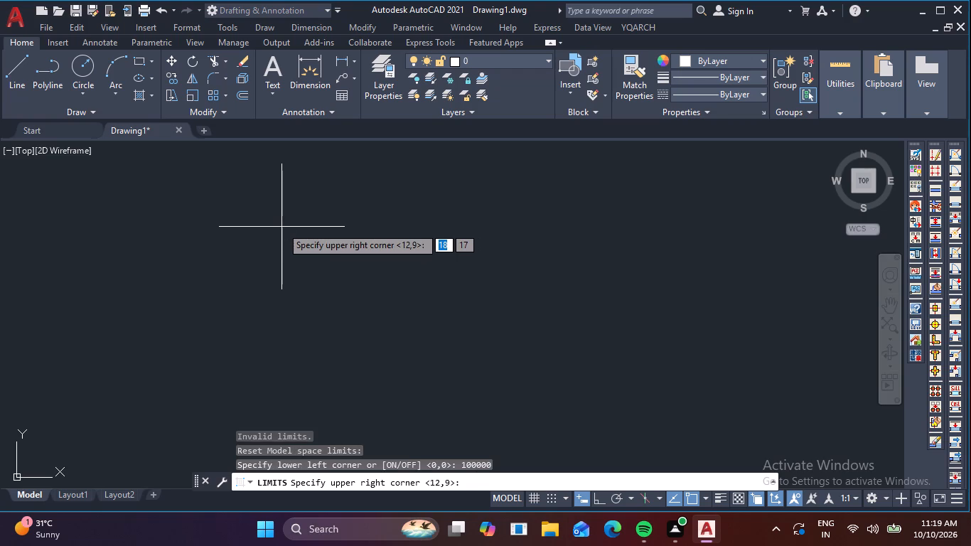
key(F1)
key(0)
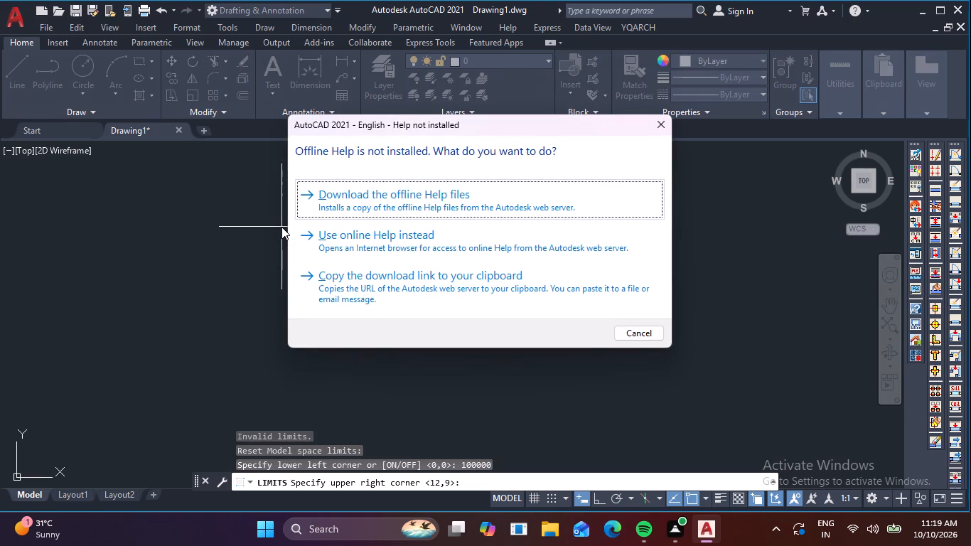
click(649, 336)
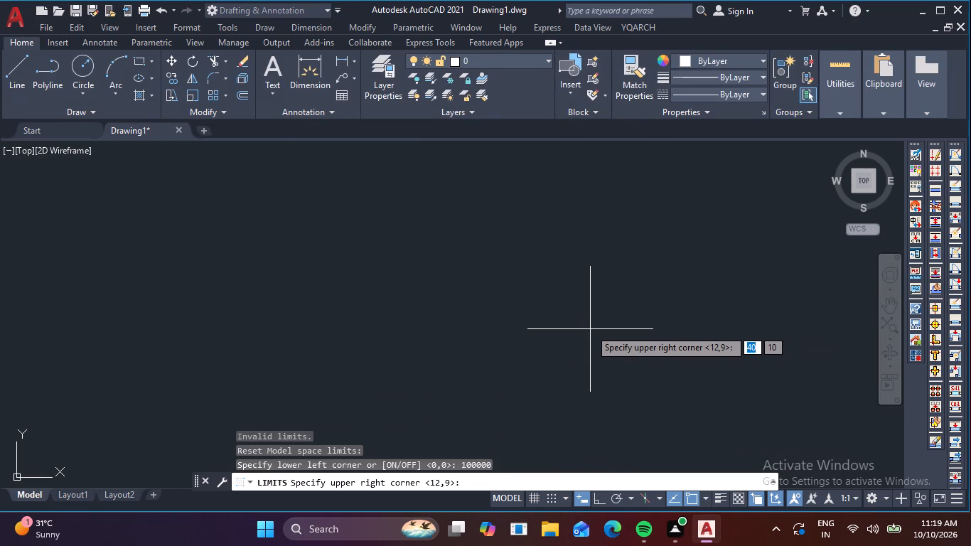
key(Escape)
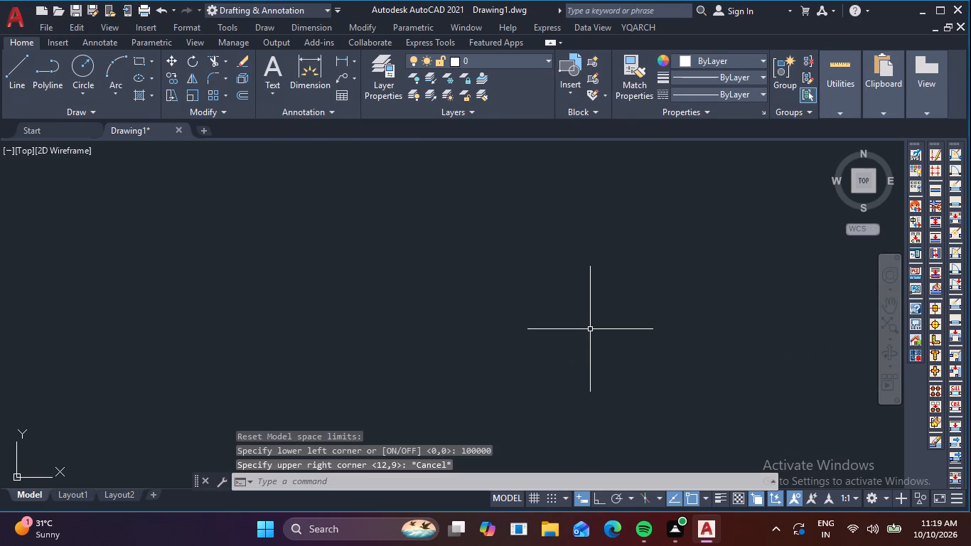
Zoom the view to All.
key(z)
key(Return)
key(a)
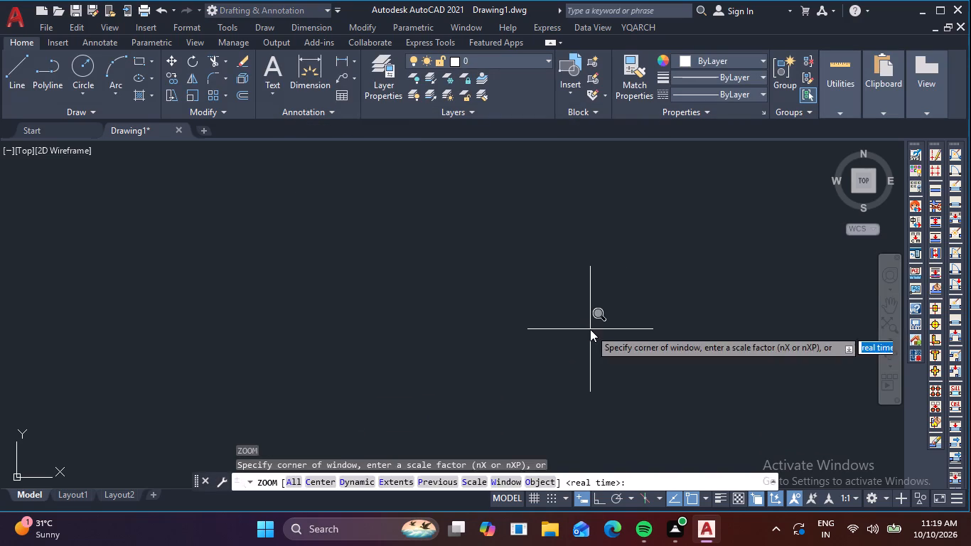
key(Return)
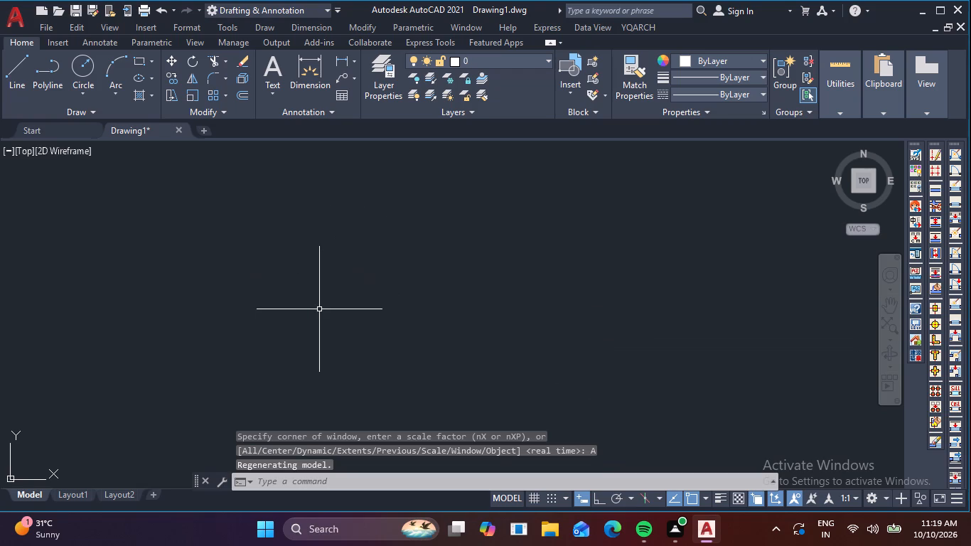
Turn off the UCS icon and return to the drawing tools.
click(198, 45)
click(19, 81)
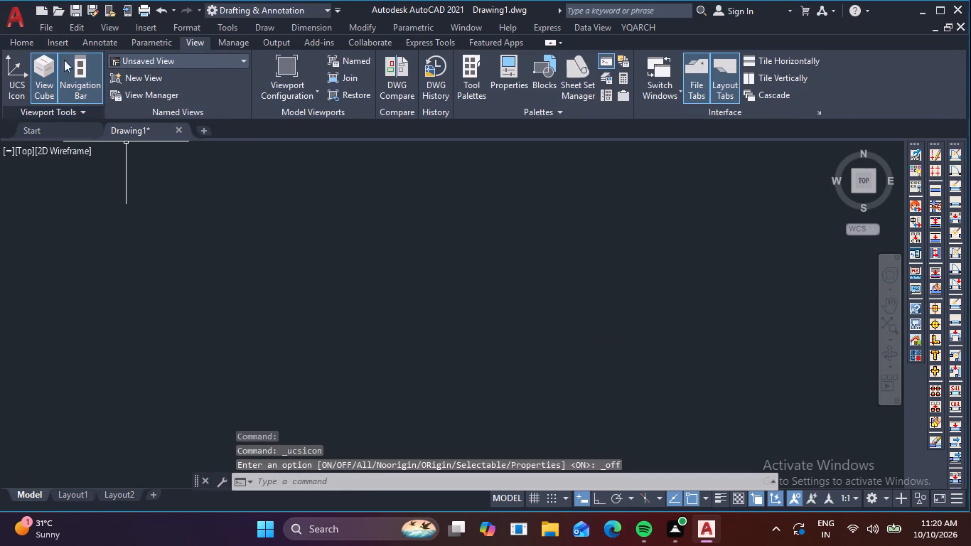
click(29, 40)
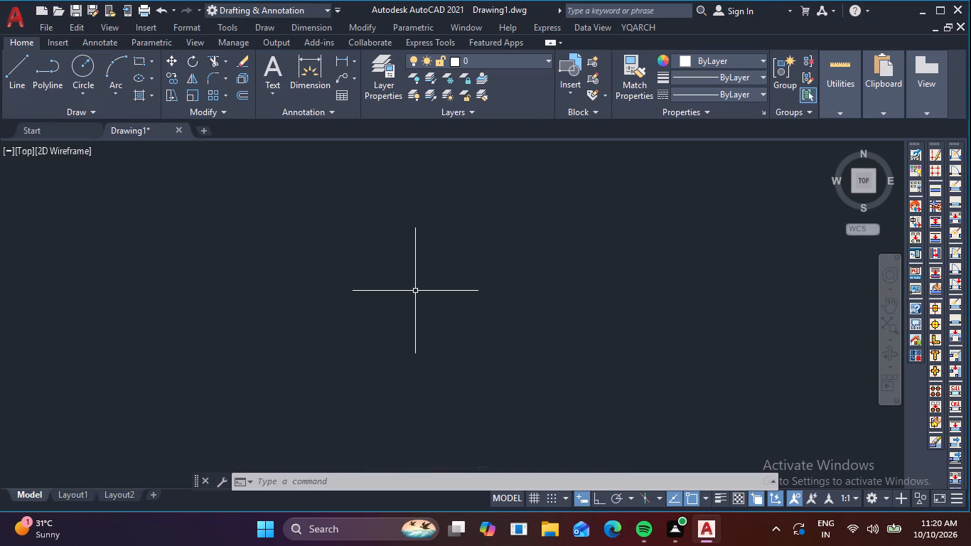
Draw a single vertical line downward in the empty drawing area with Ortho mode on.
text(L)
key(space)
click(228, 199)
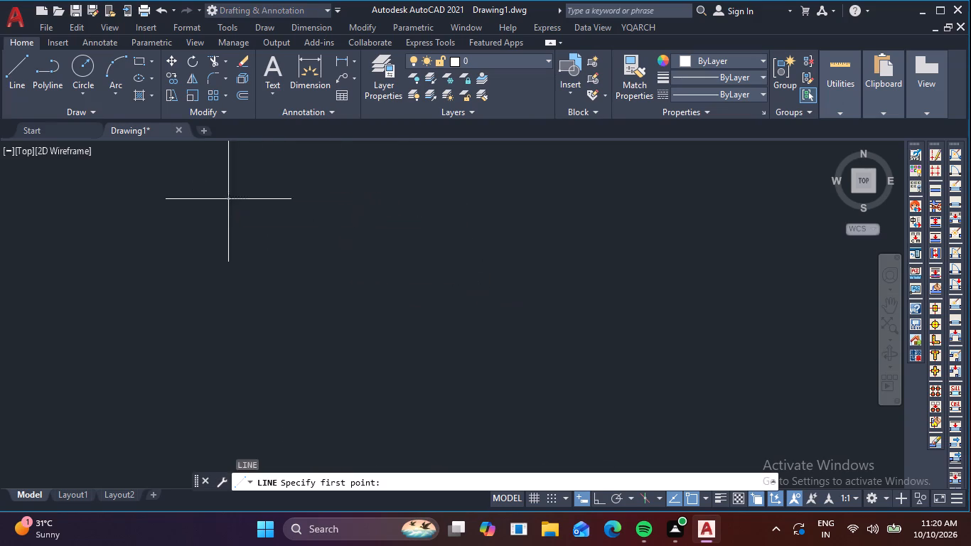
key(F8)
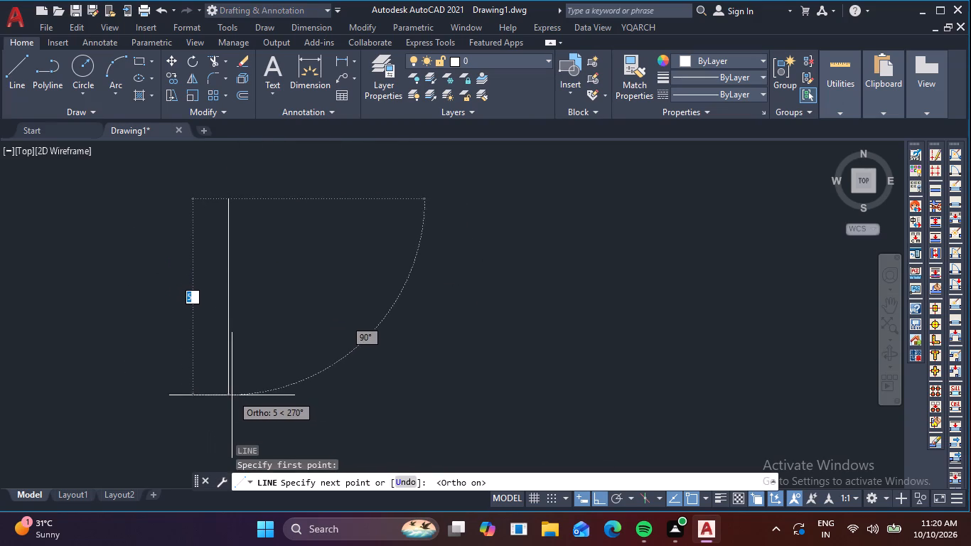
scroll(235, 419, down, 4)
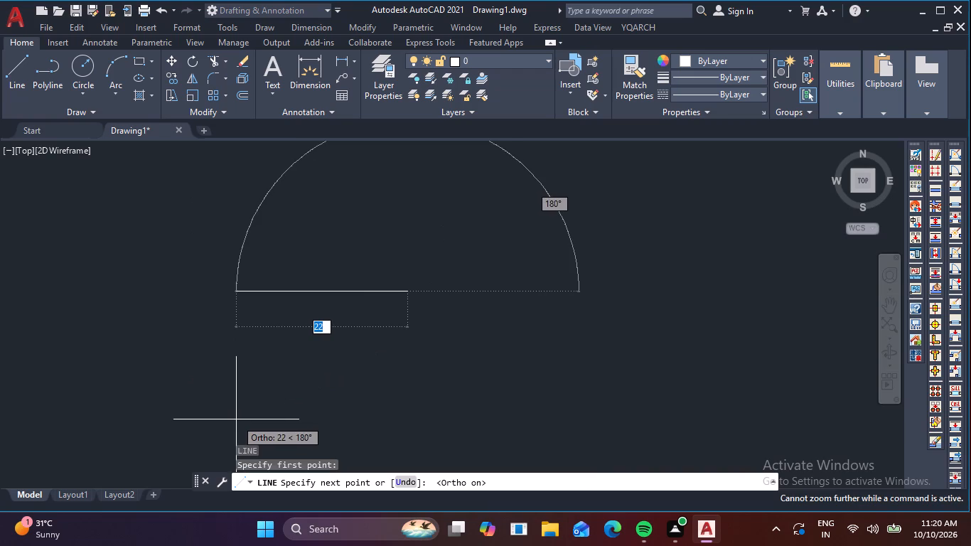
middle_drag(236, 419, 244, 300)
scroll(257, 305, down, 6)
scroll(387, 363, down, 8)
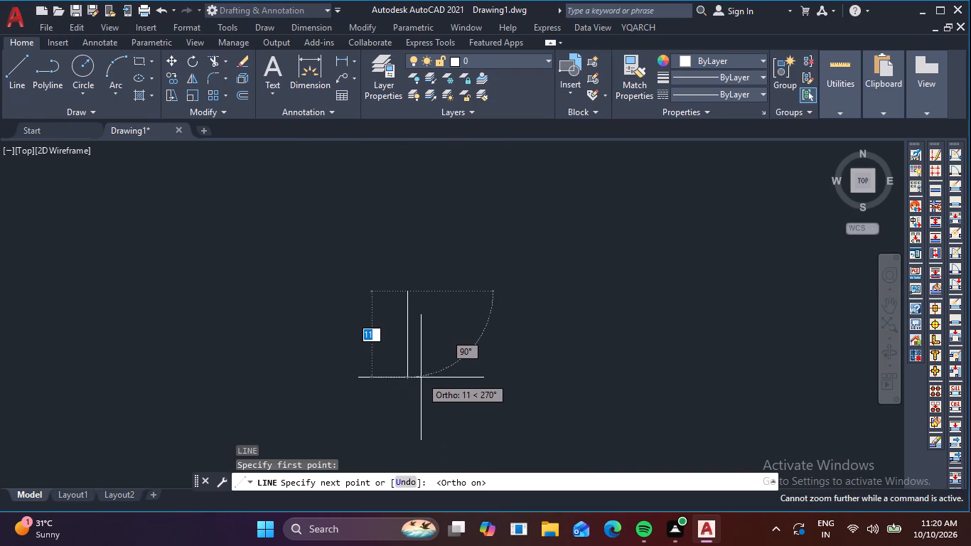
scroll(421, 378, down, 14)
click(431, 400)
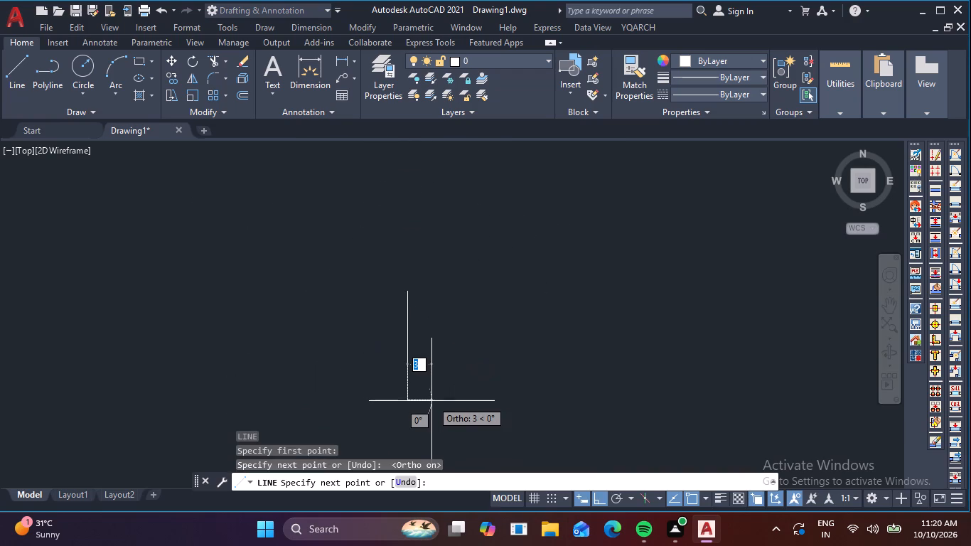
key(Escape)
scroll(446, 402, down, 8)
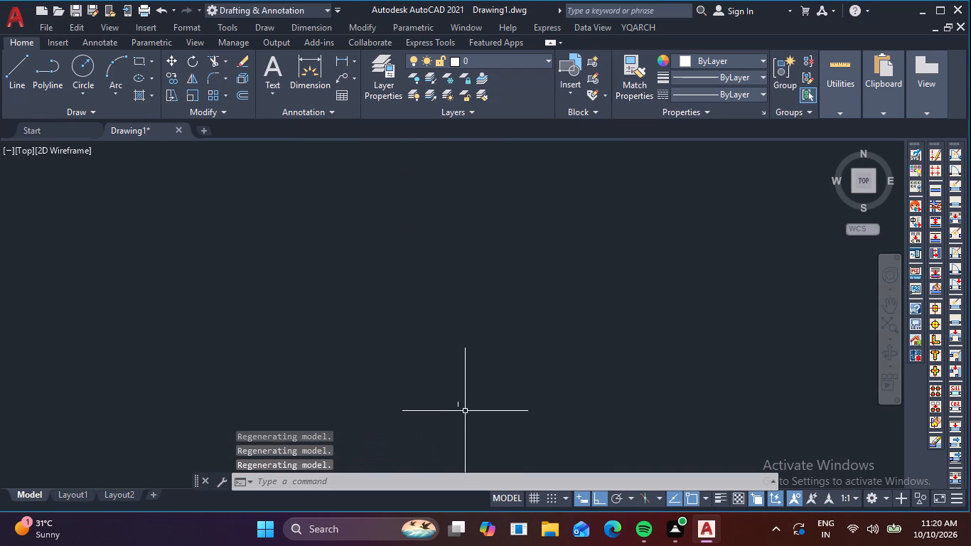
Delete the short vertical line in the drawing area.
click(478, 422)
click(442, 381)
key(Delete)
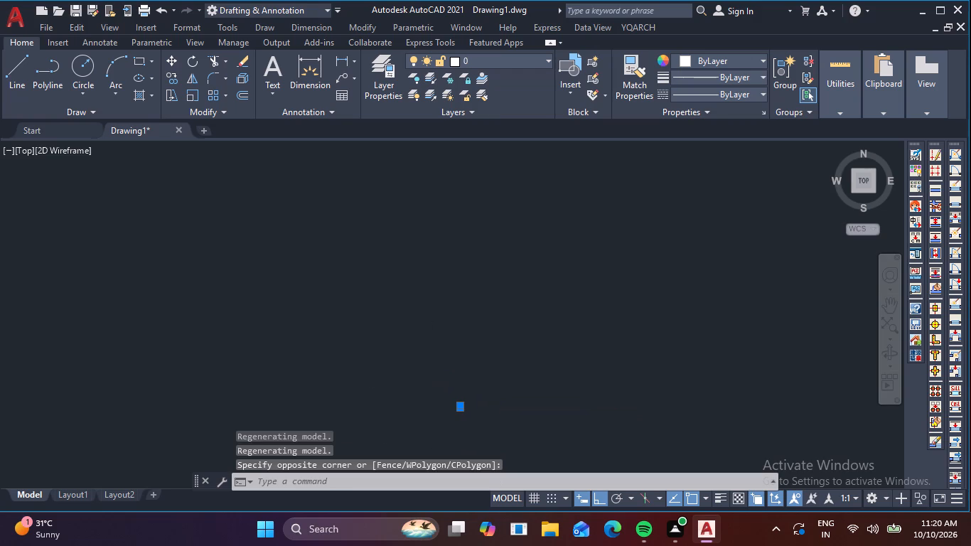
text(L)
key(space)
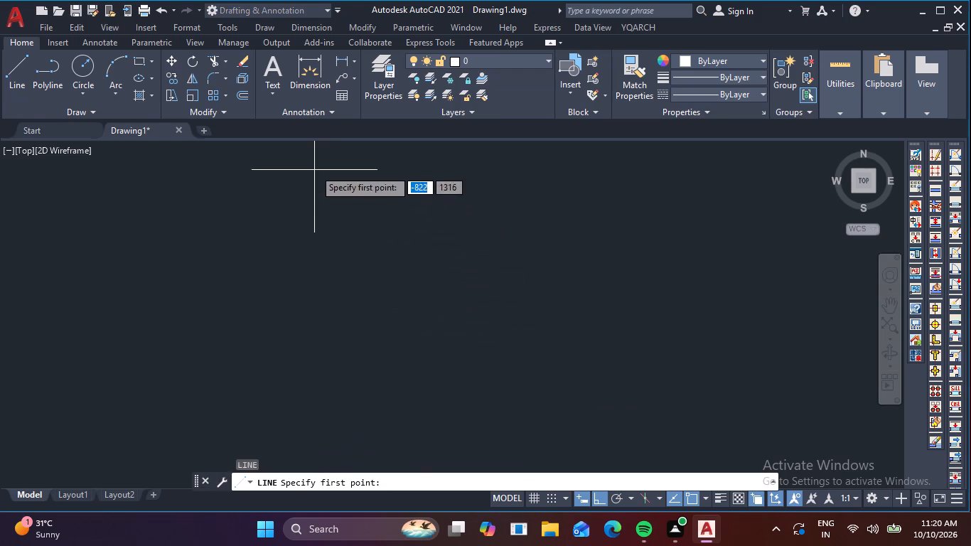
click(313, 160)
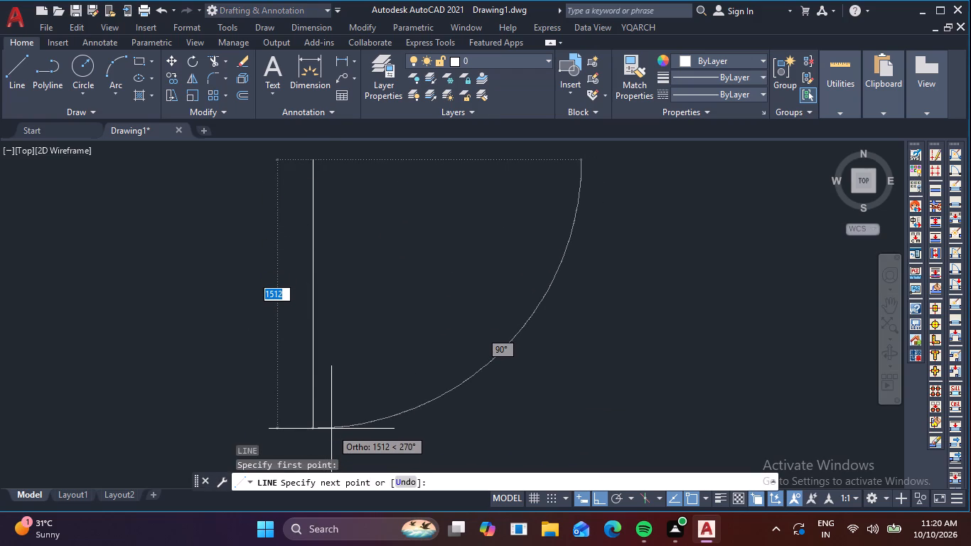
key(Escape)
Draw a single vertical line about 39600 mm long, running straight down.
scroll(342, 355, down, 10)
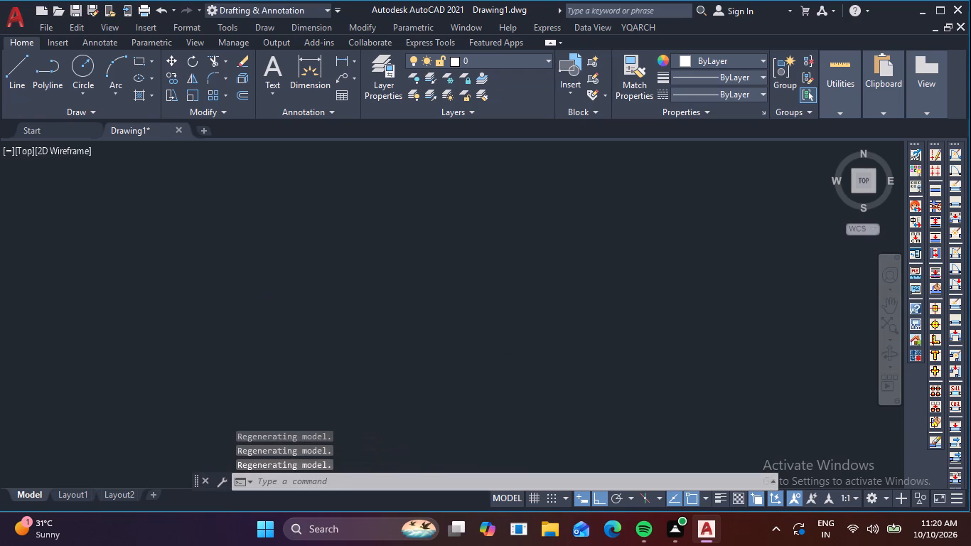
text(L)
key(space)
click(321, 207)
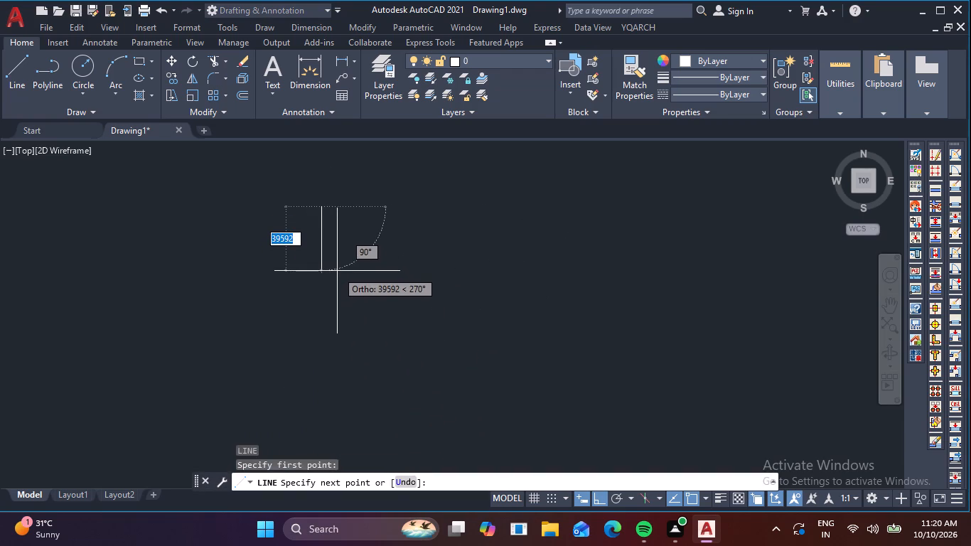
scroll(337, 271, up, 1)
middle_drag(337, 271, 365, 365)
scroll(365, 365, up, 1)
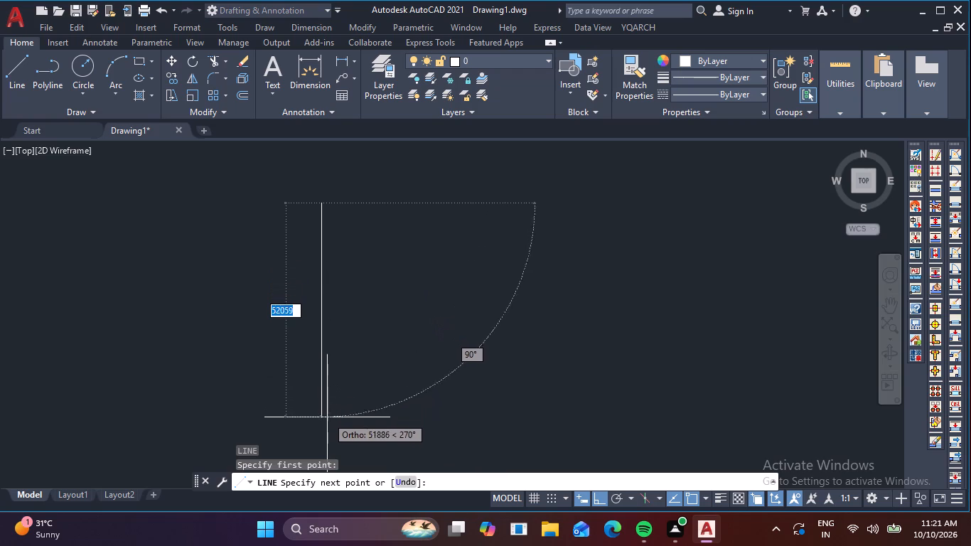
click(320, 365)
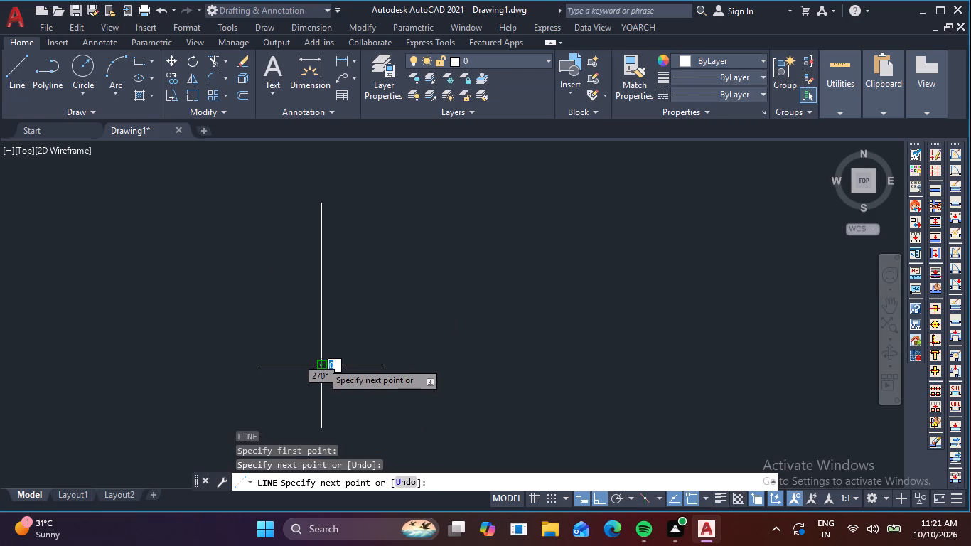
key(Escape)
click(360, 339)
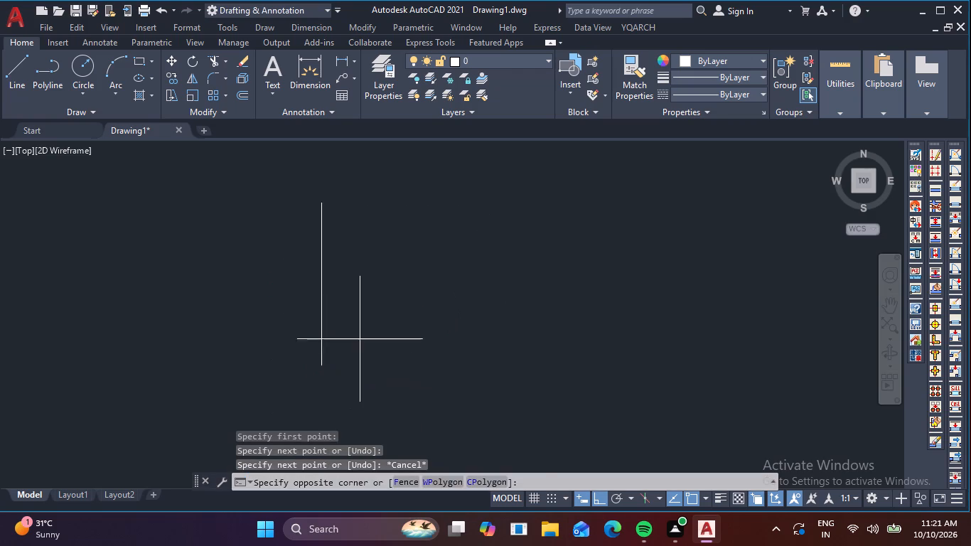
click(294, 318)
key(Escape)
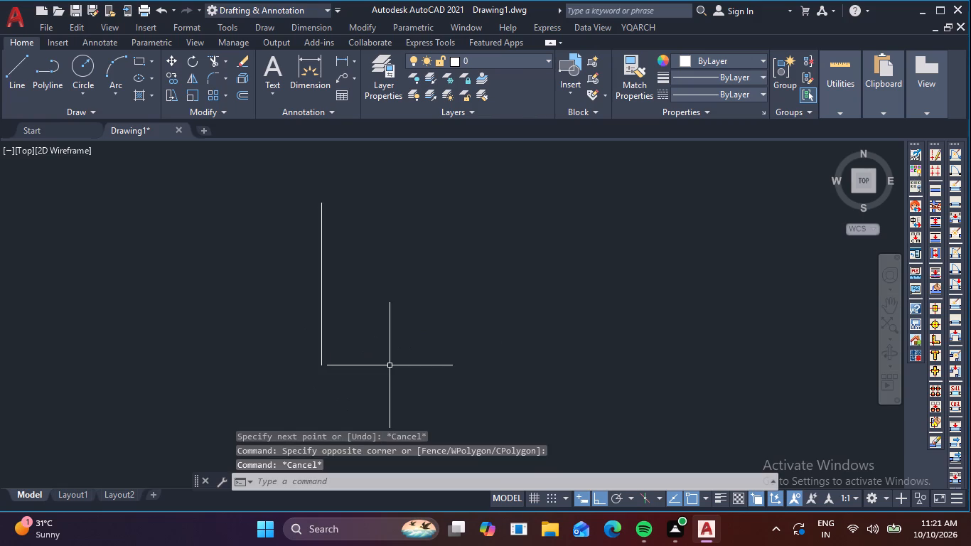
key(Escape)
Offset the vertical line 750 mm to its right.
key(o)
key(Return)
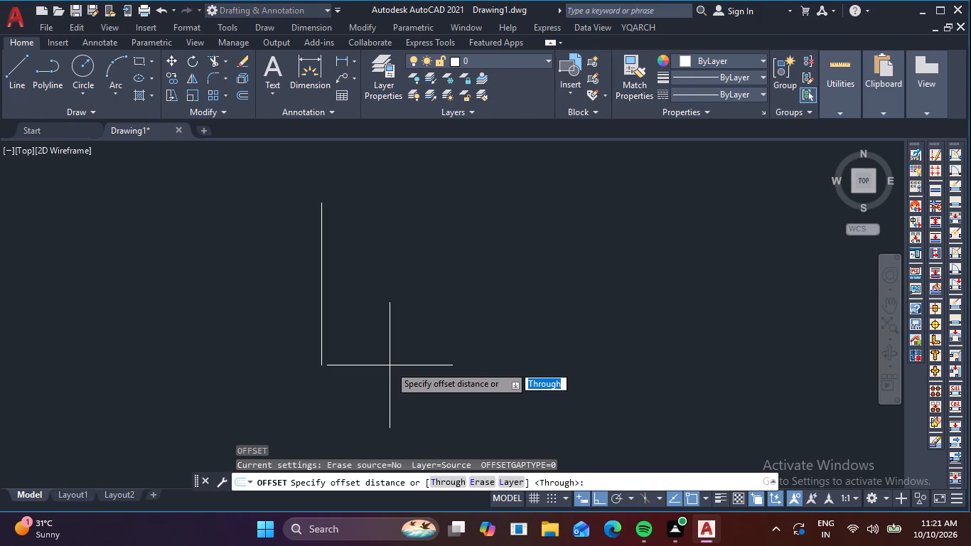
text(750)
key(Return)
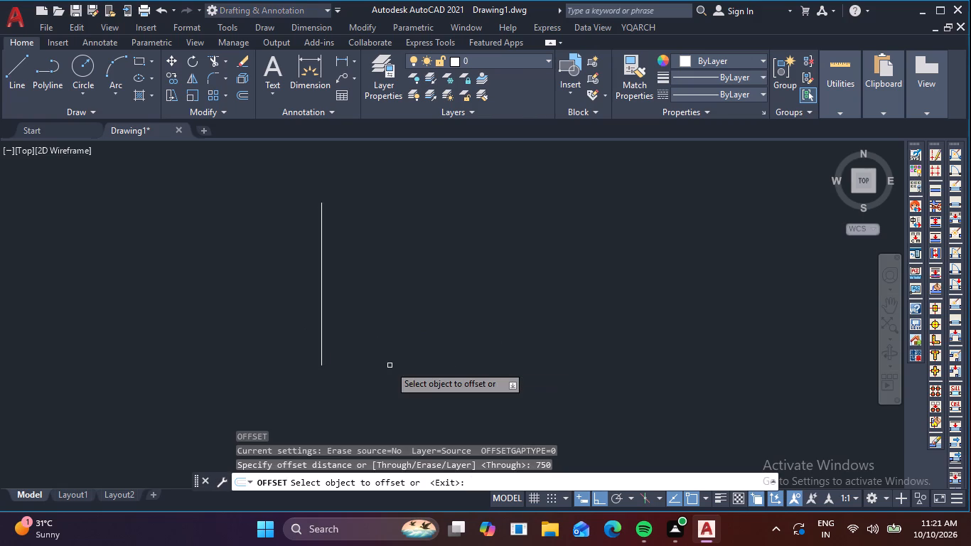
click(323, 232)
click(319, 235)
click(464, 232)
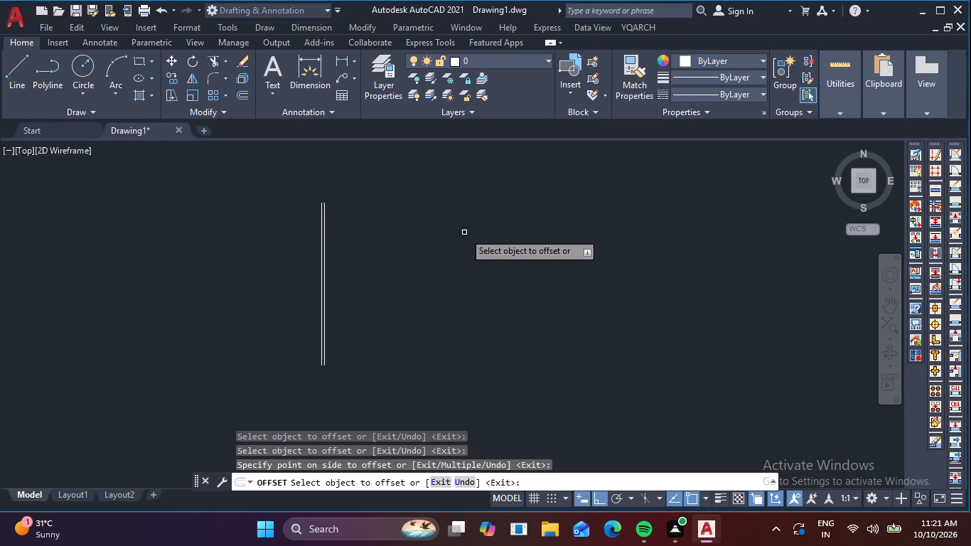
Offset the second vertical line 750 mm to the right to make a third line.
scroll(339, 210, up, 5)
middle_drag(338, 210, 518, 210)
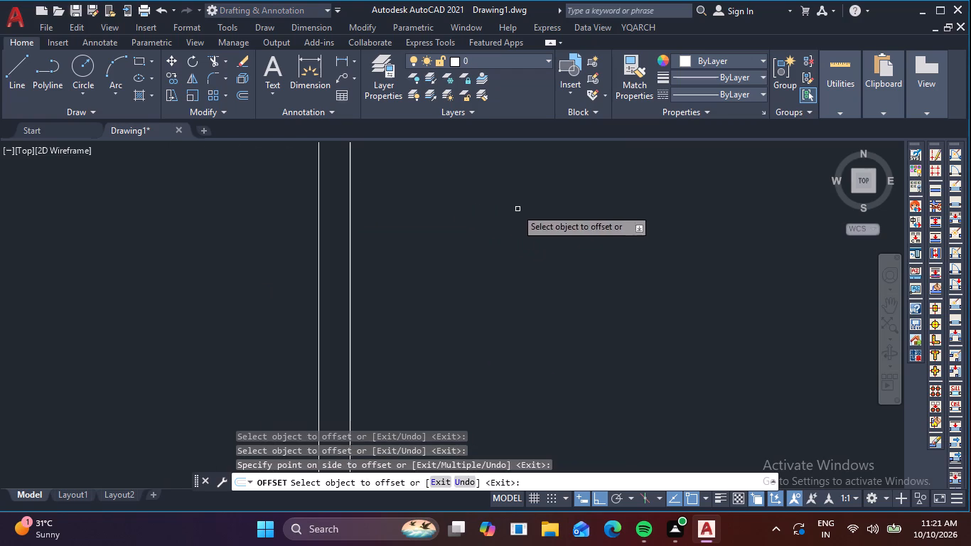
scroll(483, 178, up, 2)
scroll(483, 178, down, 3)
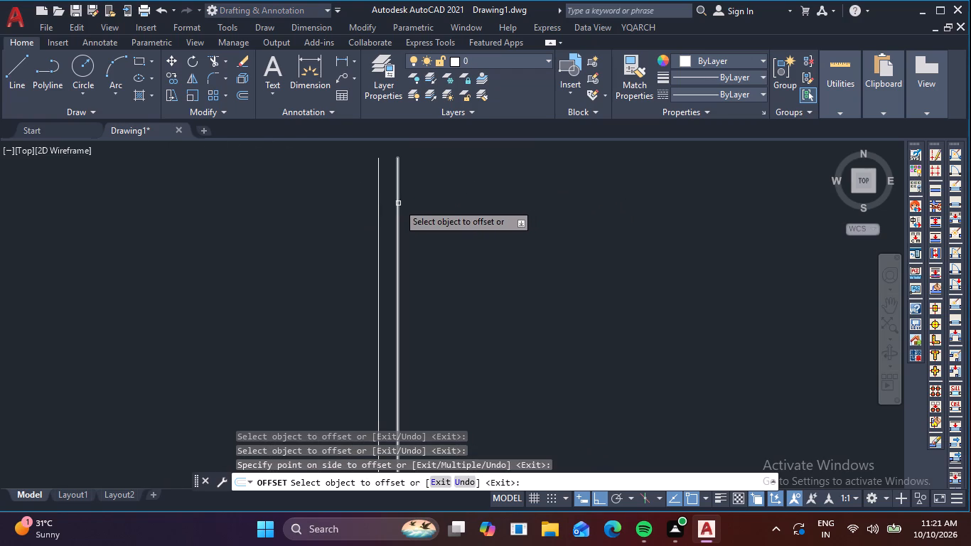
click(396, 203)
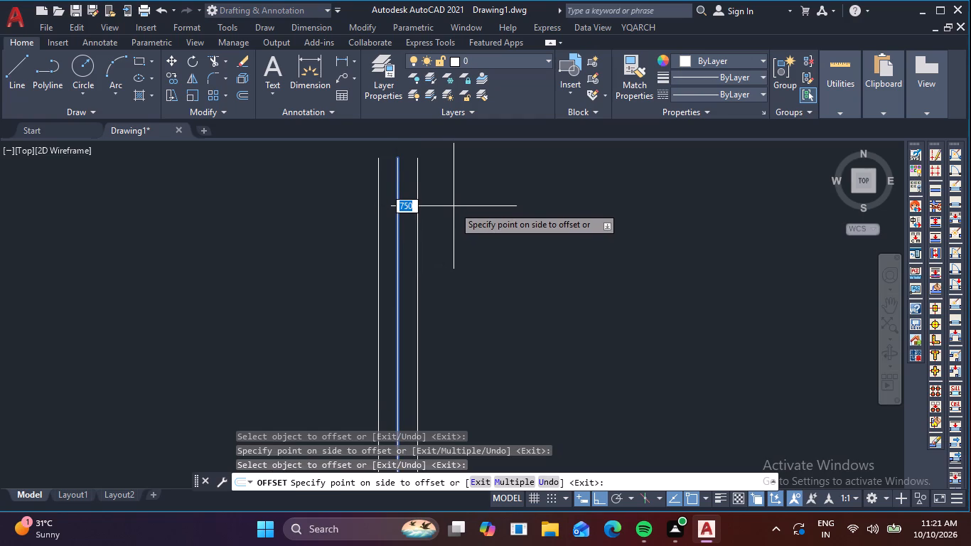
click(454, 206)
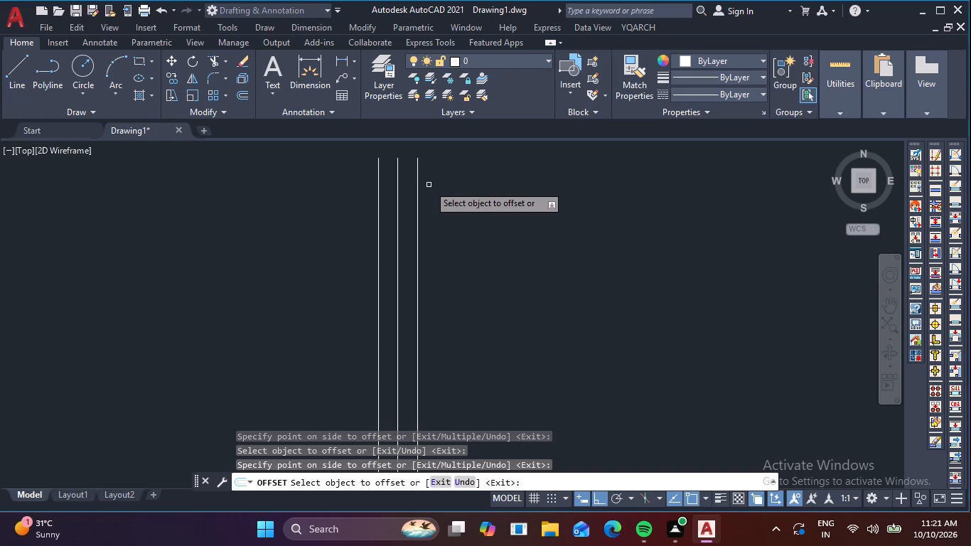
Offset the middle of the three vertical lines 1550 mm to the right.
scroll(419, 178, up, 2)
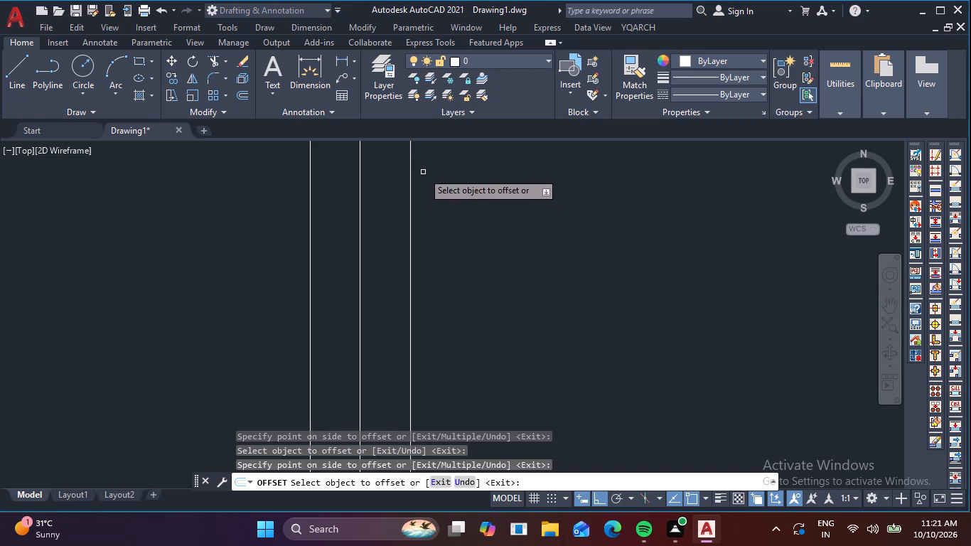
middle_drag(424, 172, 461, 248)
scroll(463, 250, up, 2)
middle_drag(461, 205, 462, 209)
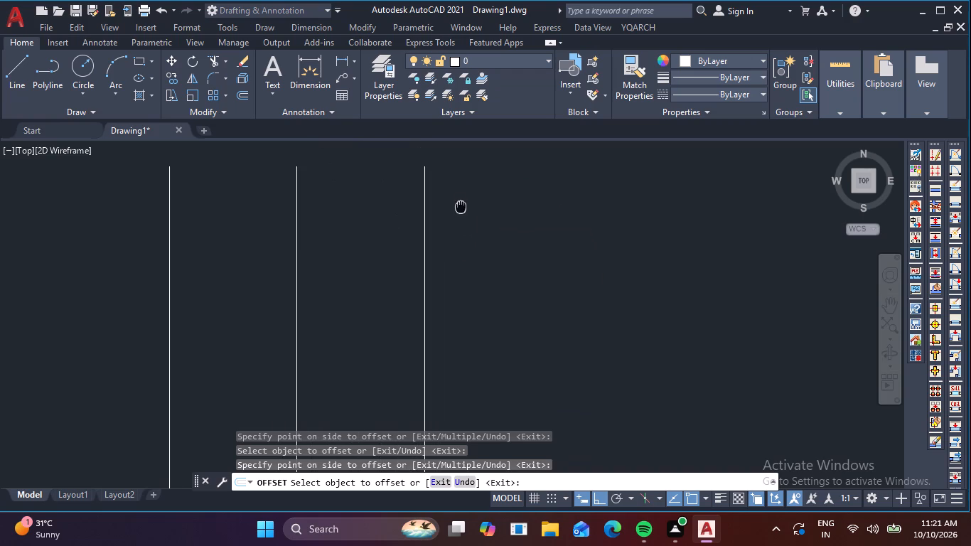
middle_drag(462, 209, 482, 240)
scroll(497, 220, up, 2)
middle_drag(498, 220, 563, 220)
scroll(638, 220, down, 1)
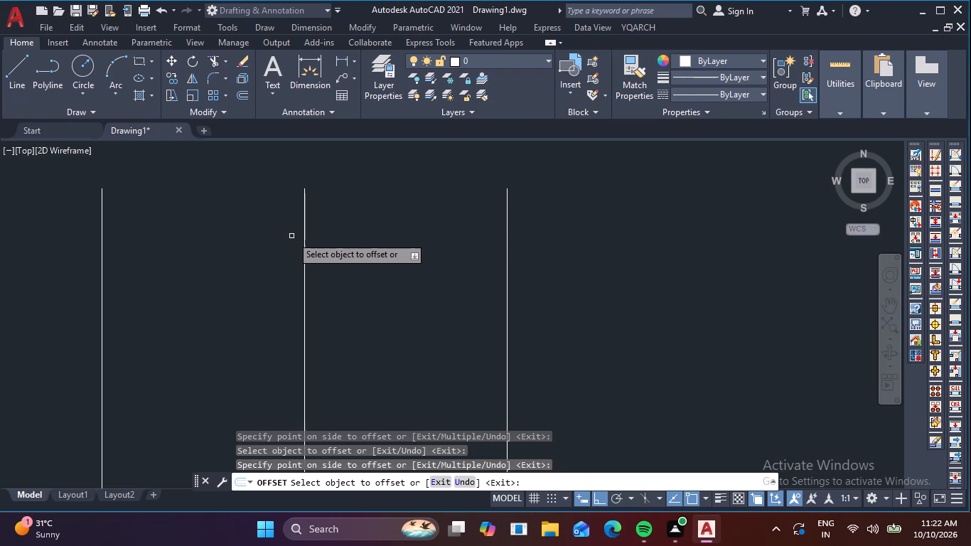
click(303, 227)
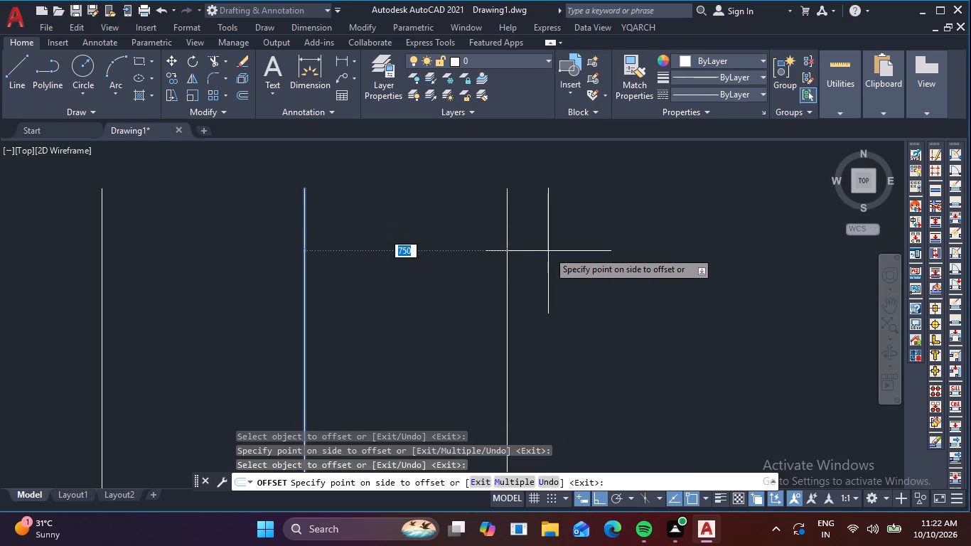
key(1)
text(500)
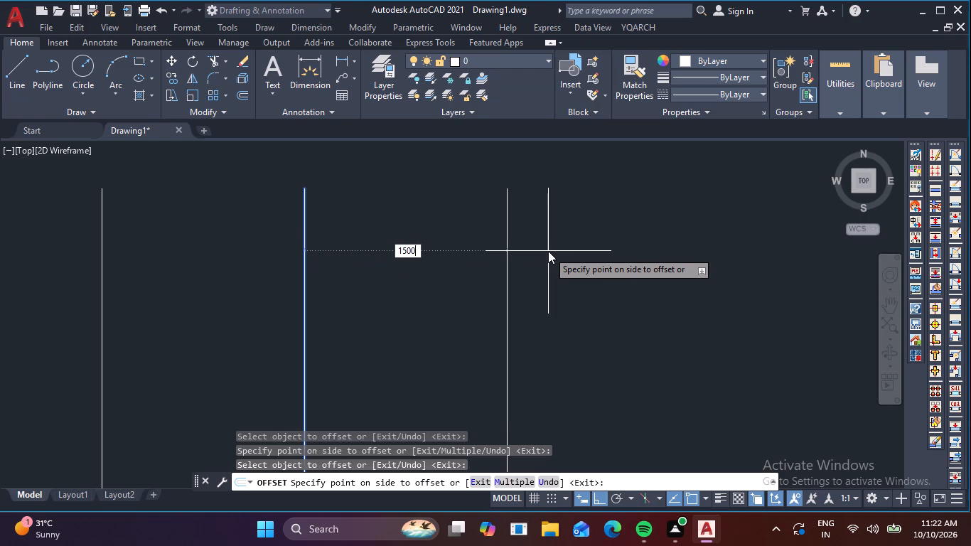
key(BackSpace)
key(BackSpace)
key(5)
key(0)
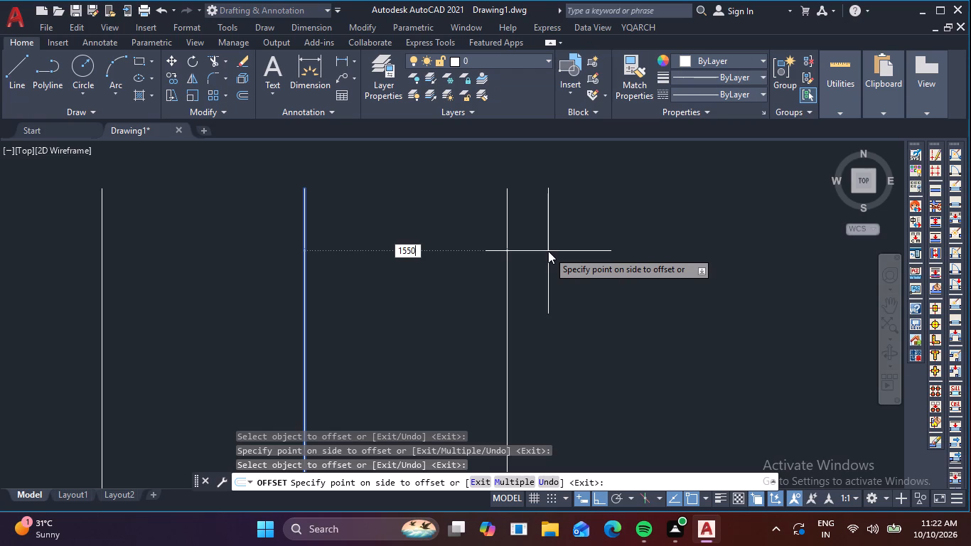
key(Return)
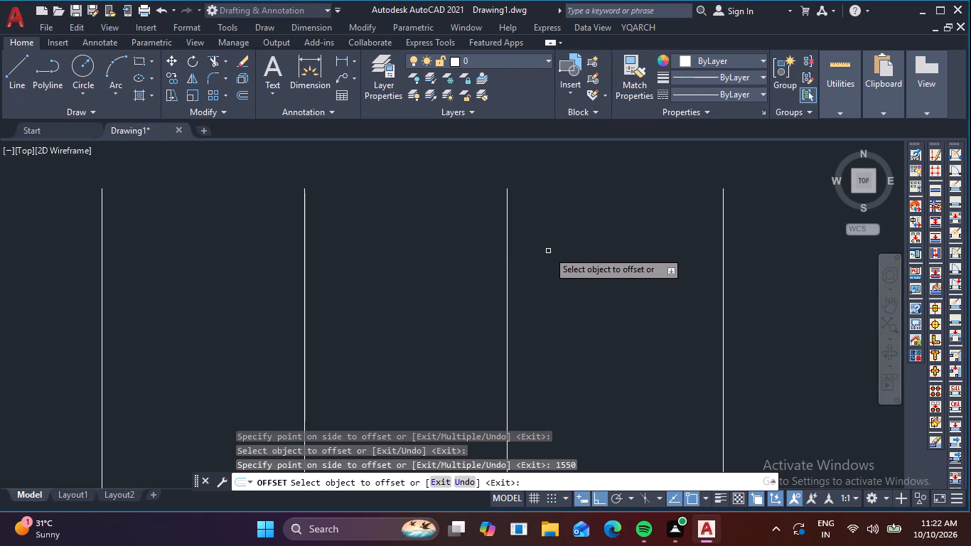
Offset the rightmost vertical line 750 mm back to the left.
scroll(649, 263, down, 4)
scroll(654, 274, up, 2)
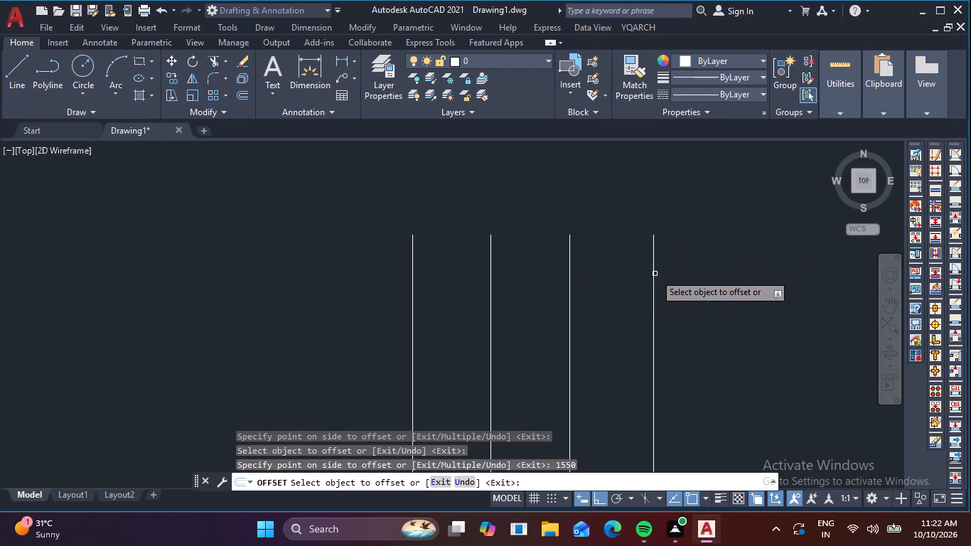
scroll(655, 274, up, 1)
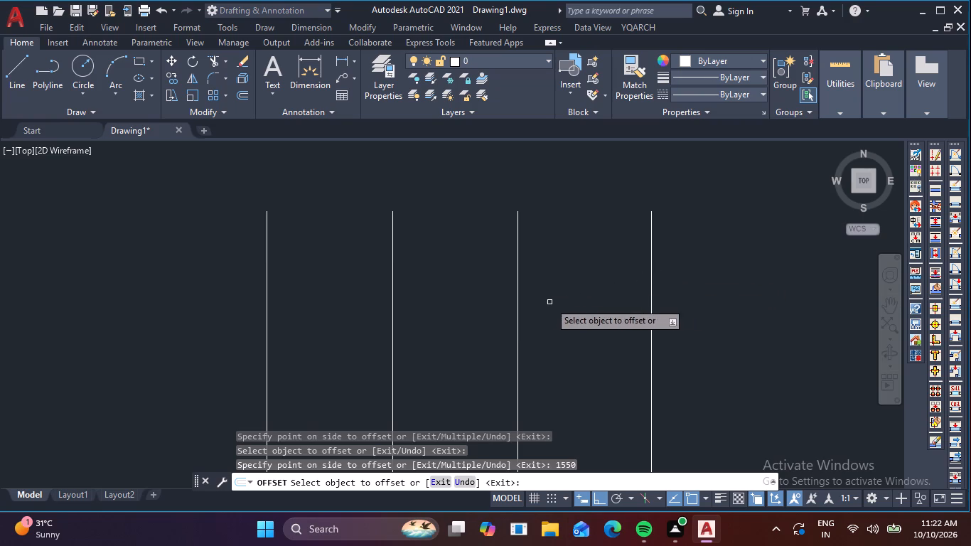
click(653, 282)
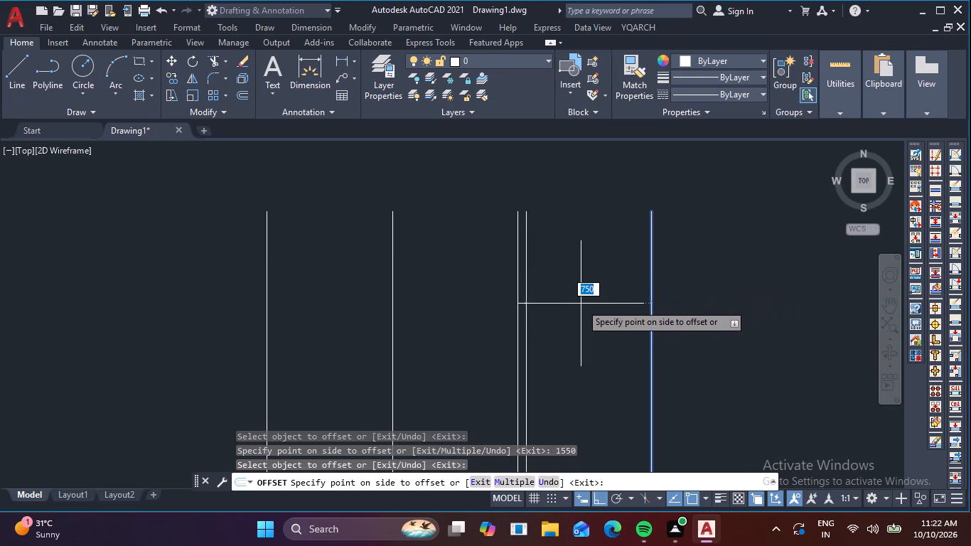
click(581, 304)
Offset the rightmost vertical line 1550 mm to the right.
scroll(633, 301, down, 1)
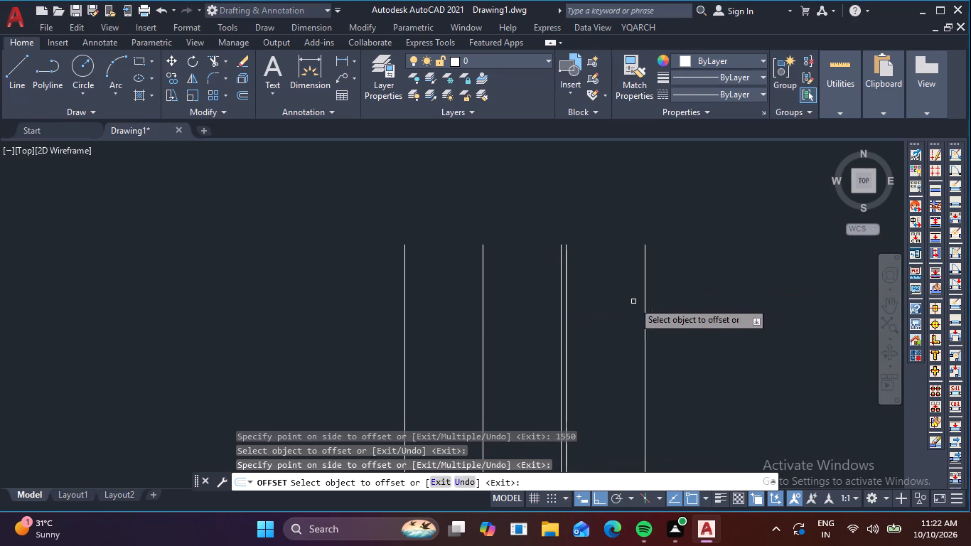
middle_drag(681, 300, 606, 178)
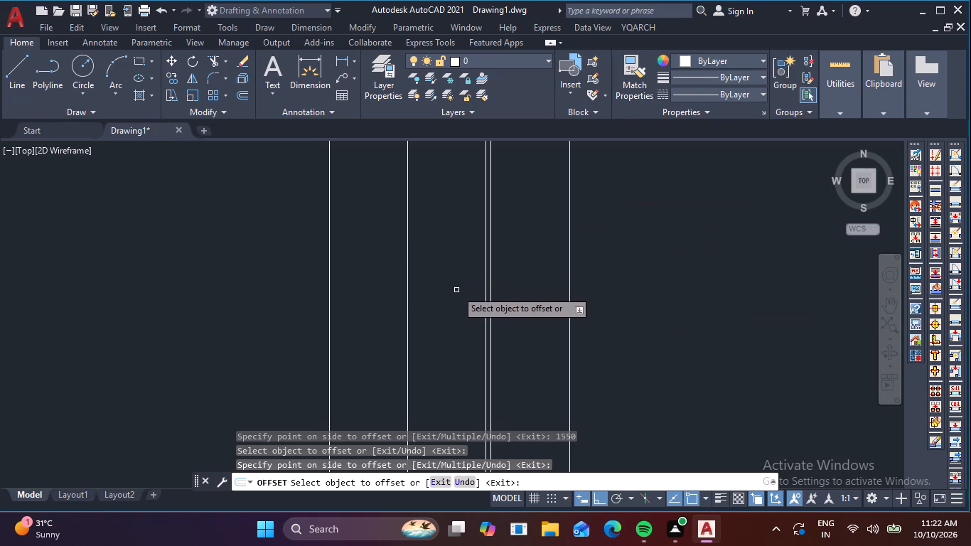
click(569, 278)
text(1550)
key(Return)
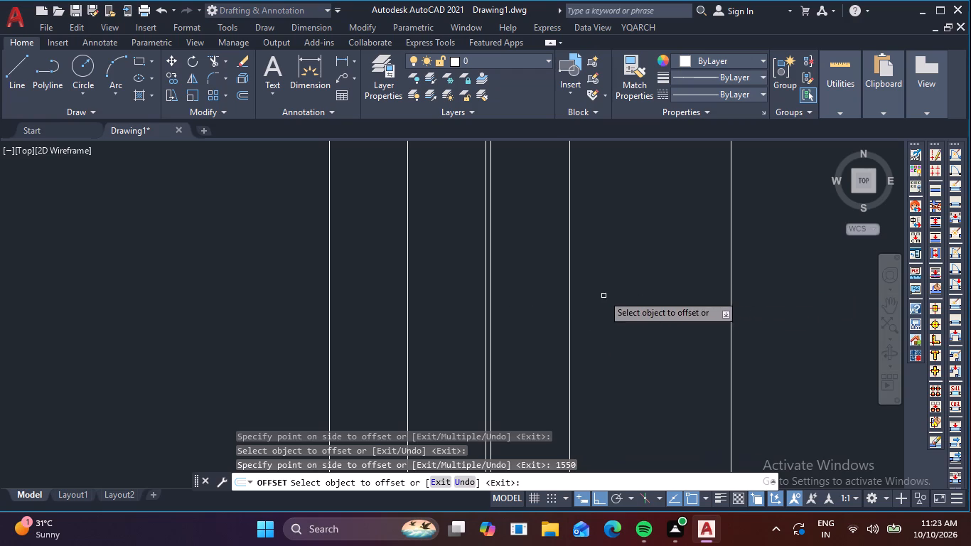
Add two inner lines to the rightmost 1550 mm bay, each offset 750 mm inward from one of its boundary lines.
click(570, 286)
click(624, 284)
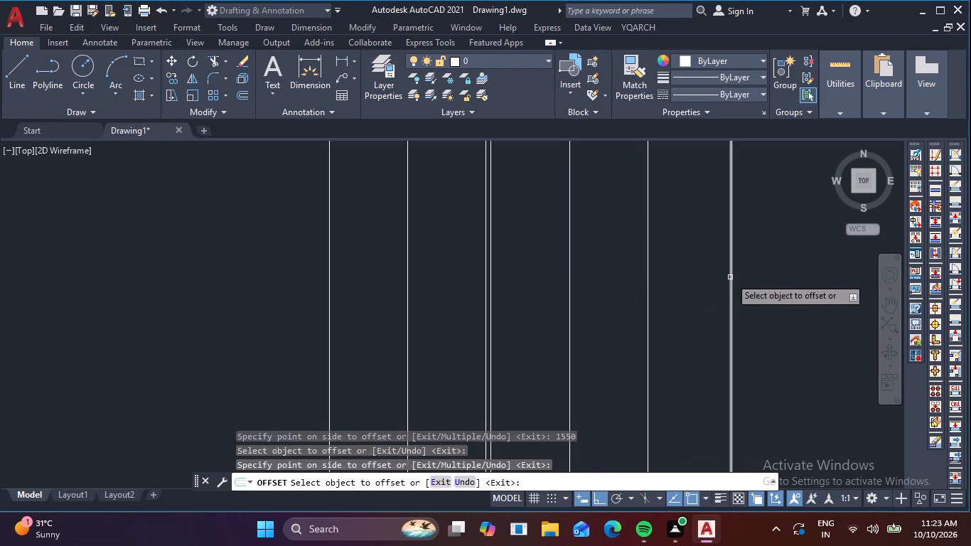
click(730, 277)
click(703, 281)
Offset the rightmost vertical line another 1550 mm to the right.
middle_drag(701, 283, 615, 293)
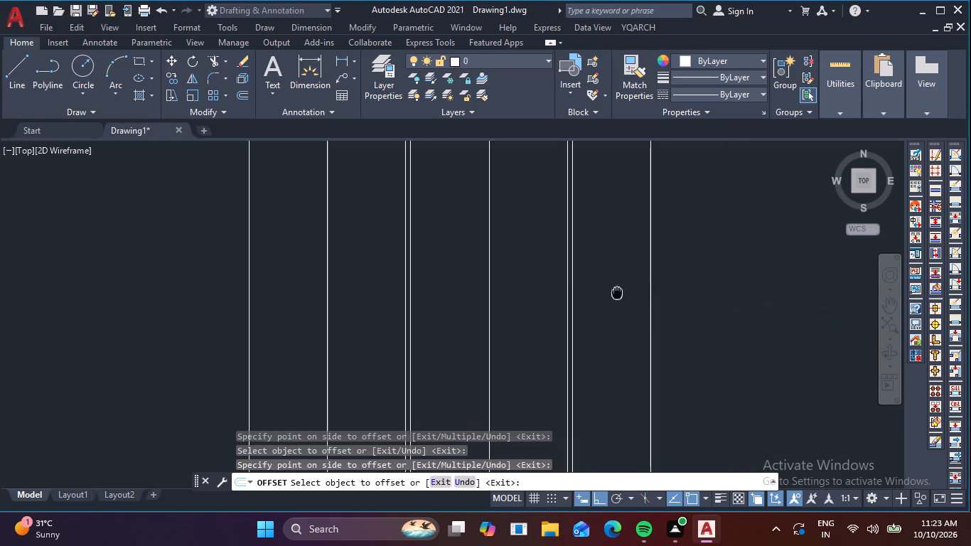
middle_drag(615, 293, 488, 305)
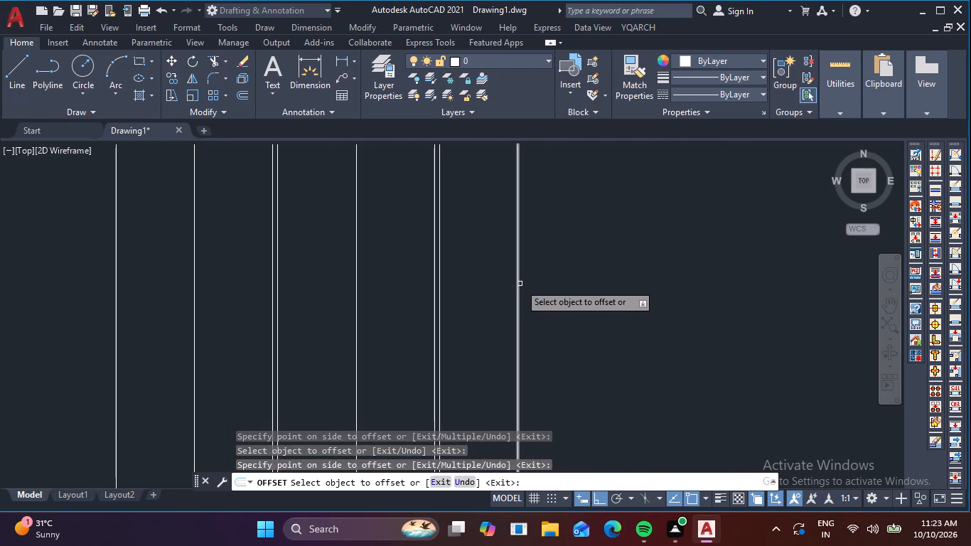
click(520, 284)
text(15)
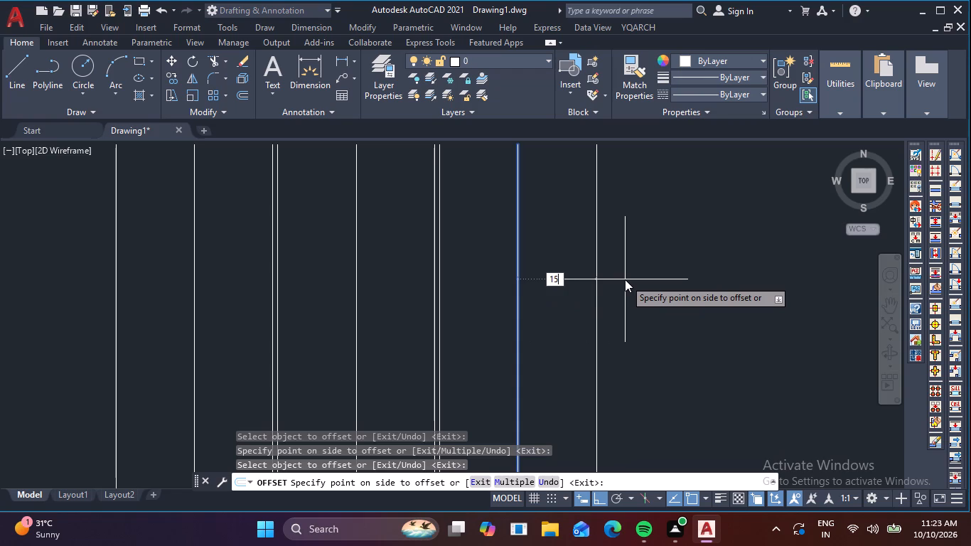
text(50)
key(Return)
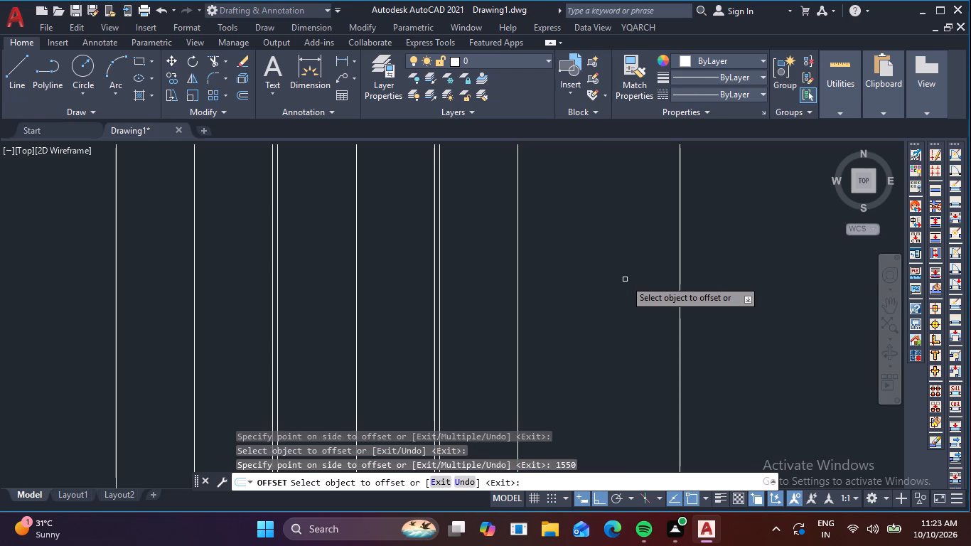
Add two inner lines to the rightmost 1550 mm bay, each offset 750 mm inward from one of its boundary lines.
click(519, 285)
click(591, 303)
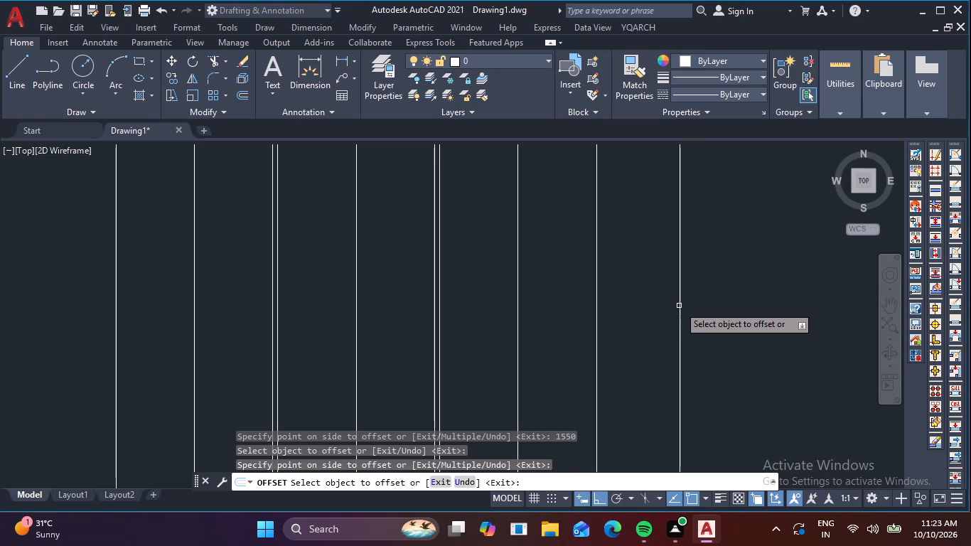
click(679, 306)
click(593, 328)
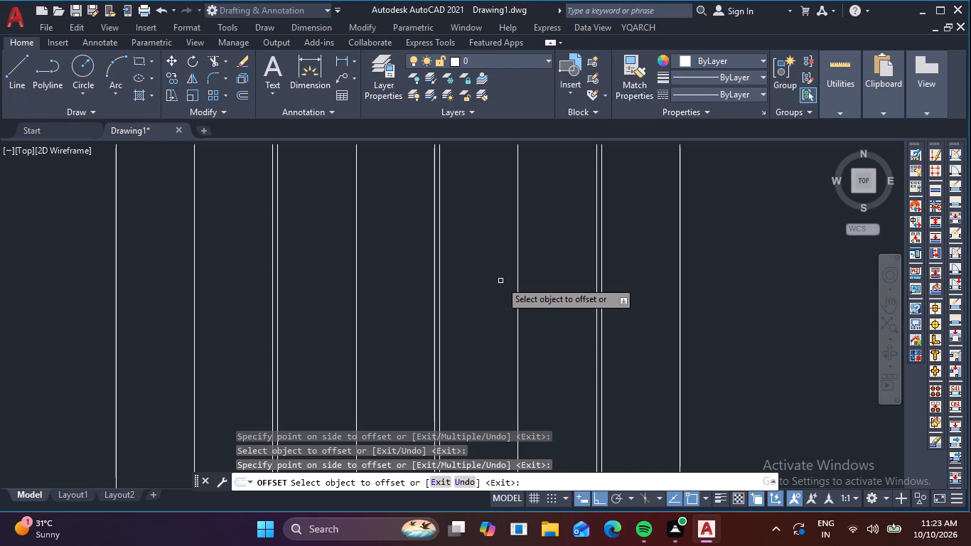
key(Escape)
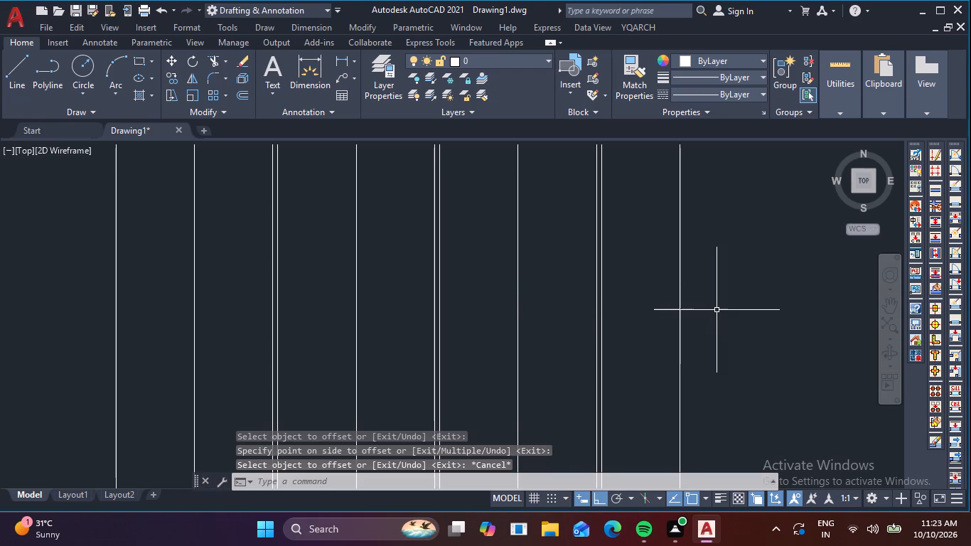
Delete the rightmost vertical line and the nearest inner line beside it.
click(719, 310)
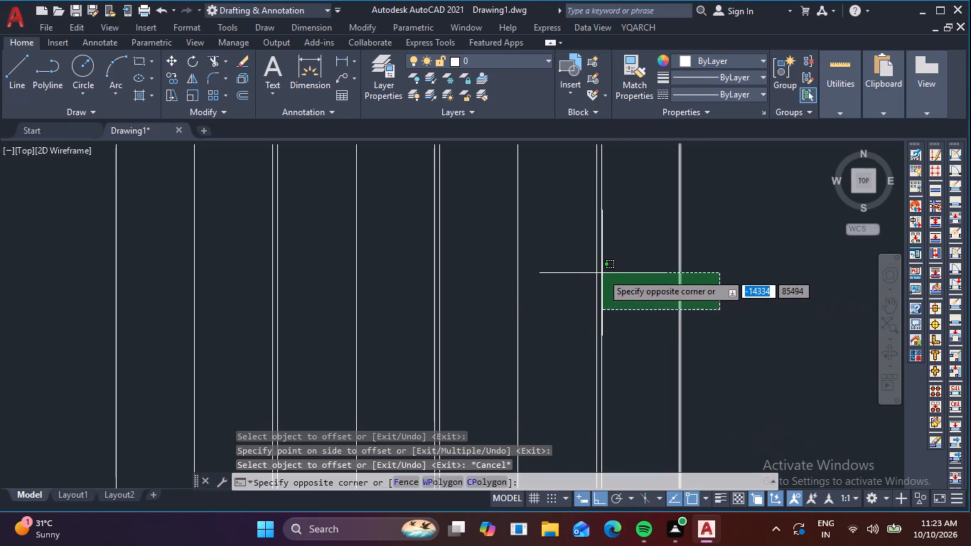
click(600, 272)
key(Delete)
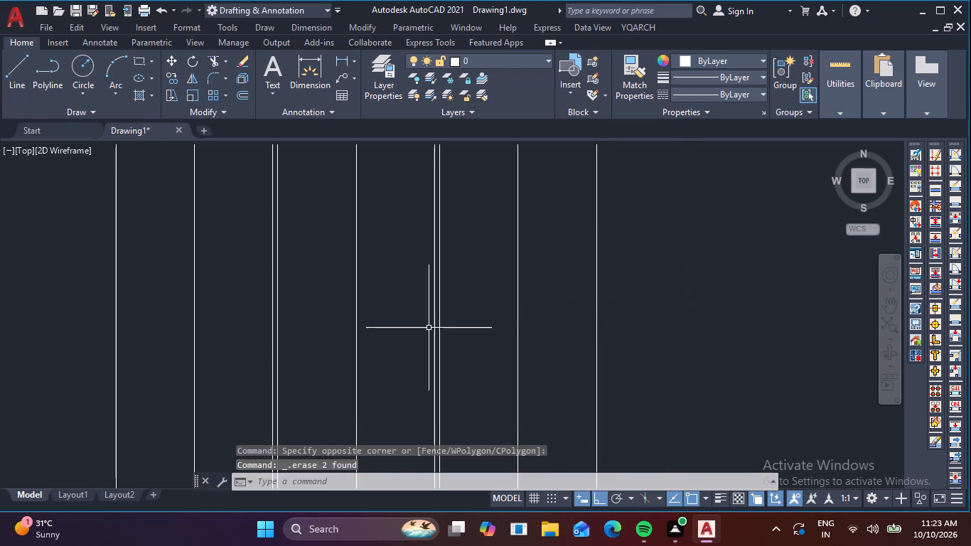
Draw a horizontal line near the top of the verticals, from the leftmost vertical line to the rightmost one.
scroll(427, 320, down, 2)
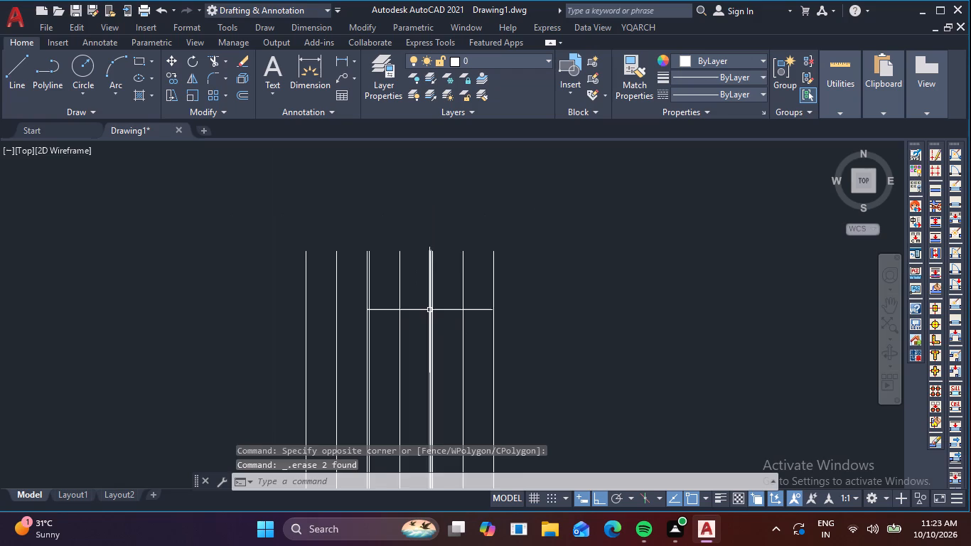
middle_drag(429, 310, 444, 374)
scroll(429, 310, up, 1)
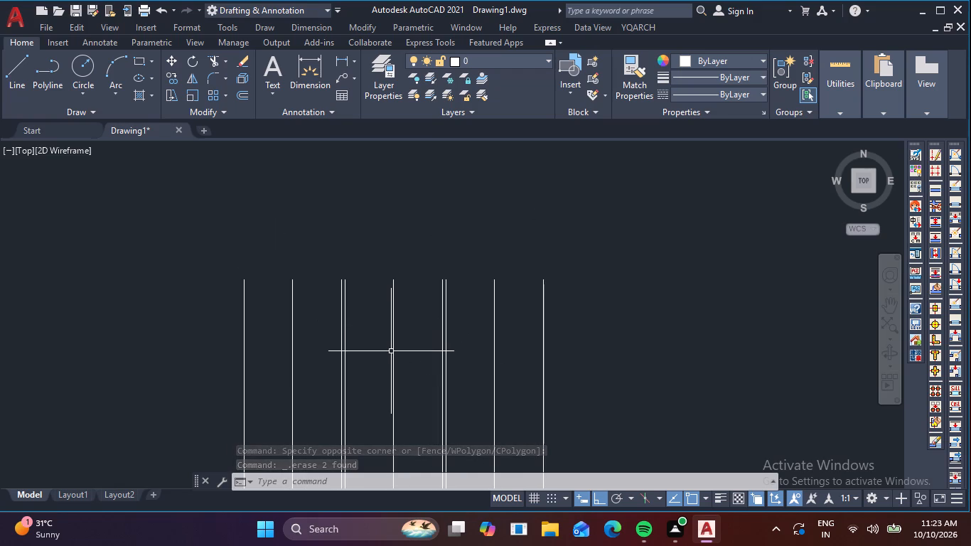
text(L)
key(space)
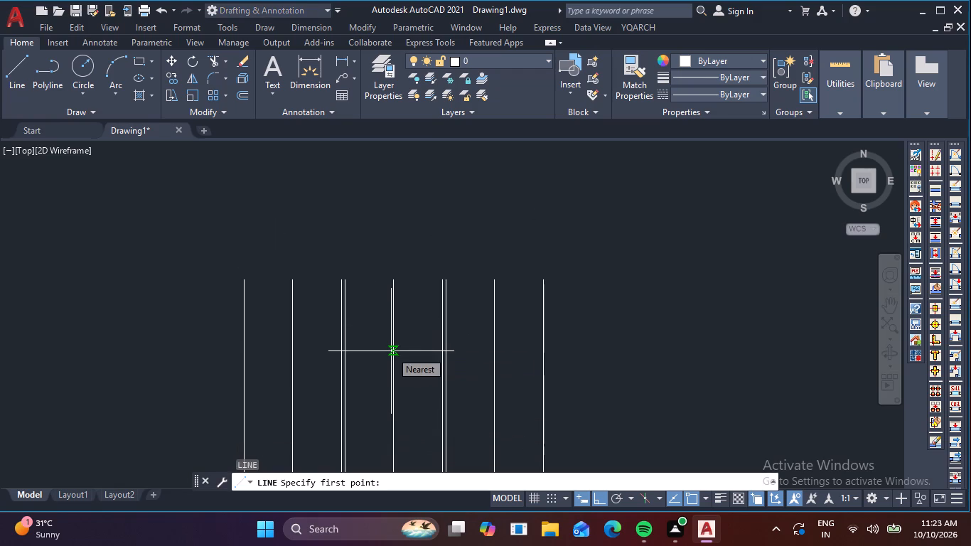
click(245, 330)
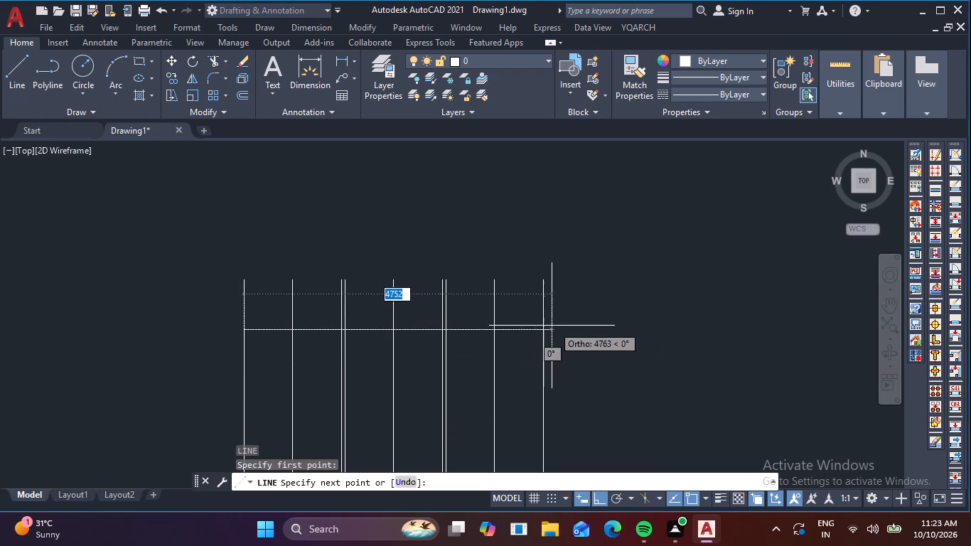
click(542, 330)
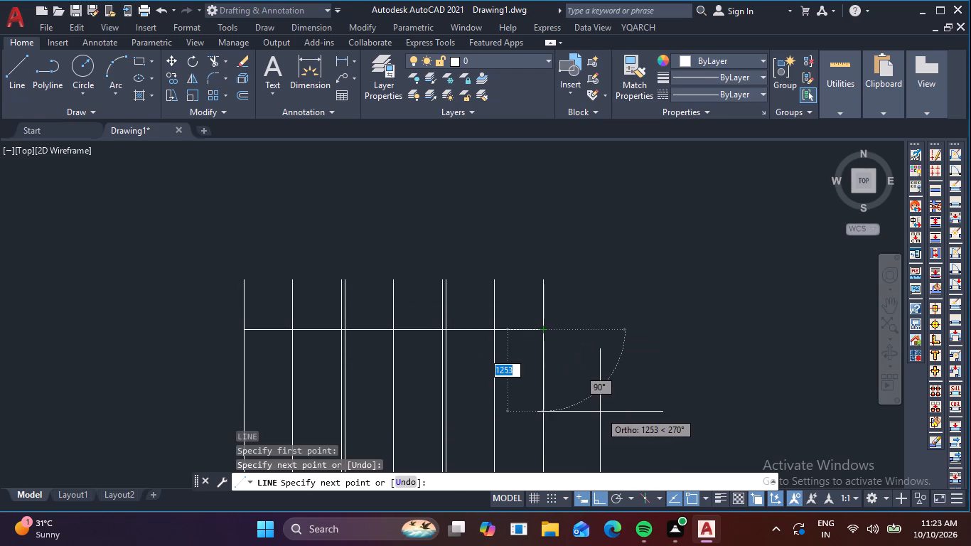
key(Escape)
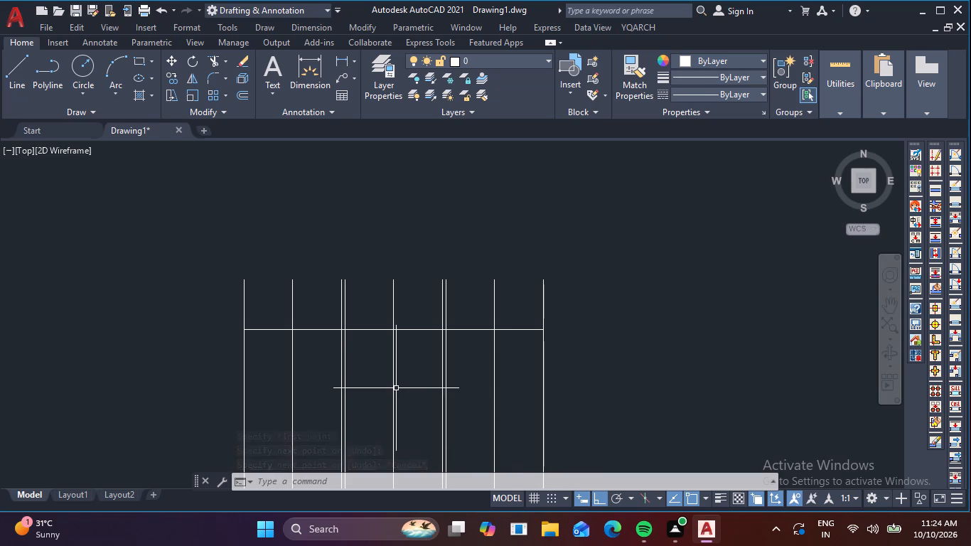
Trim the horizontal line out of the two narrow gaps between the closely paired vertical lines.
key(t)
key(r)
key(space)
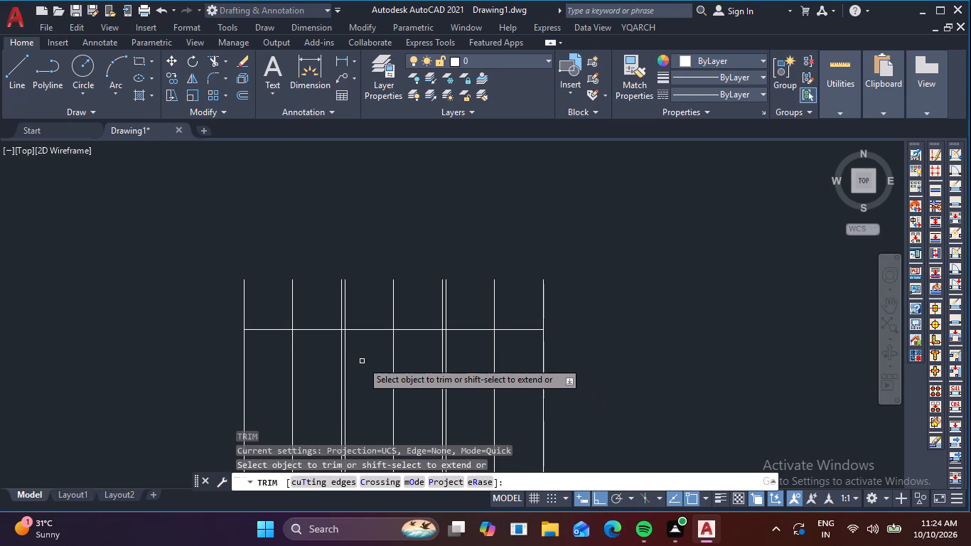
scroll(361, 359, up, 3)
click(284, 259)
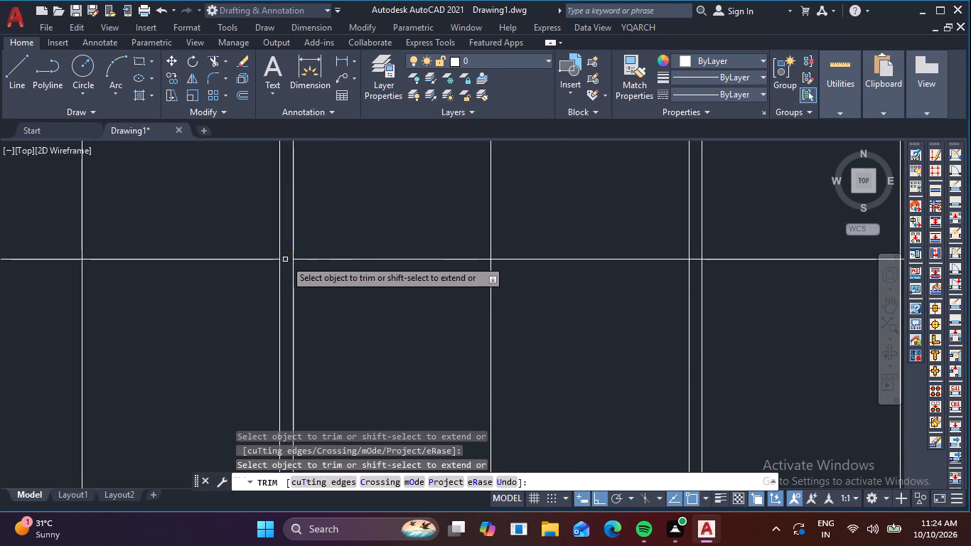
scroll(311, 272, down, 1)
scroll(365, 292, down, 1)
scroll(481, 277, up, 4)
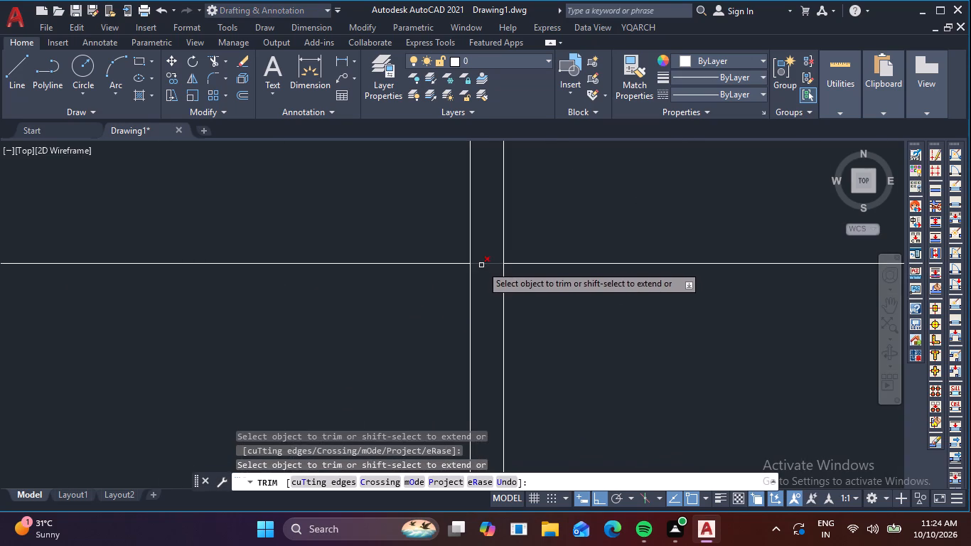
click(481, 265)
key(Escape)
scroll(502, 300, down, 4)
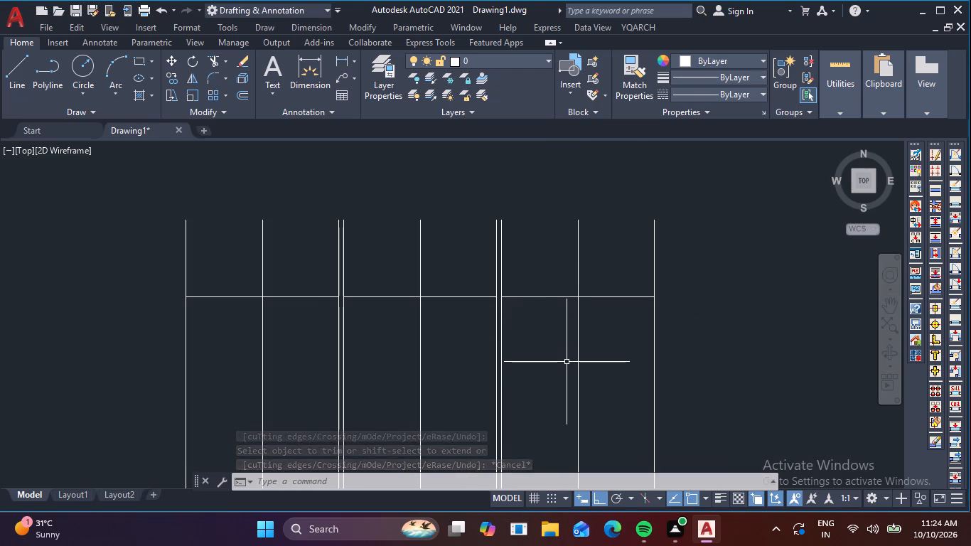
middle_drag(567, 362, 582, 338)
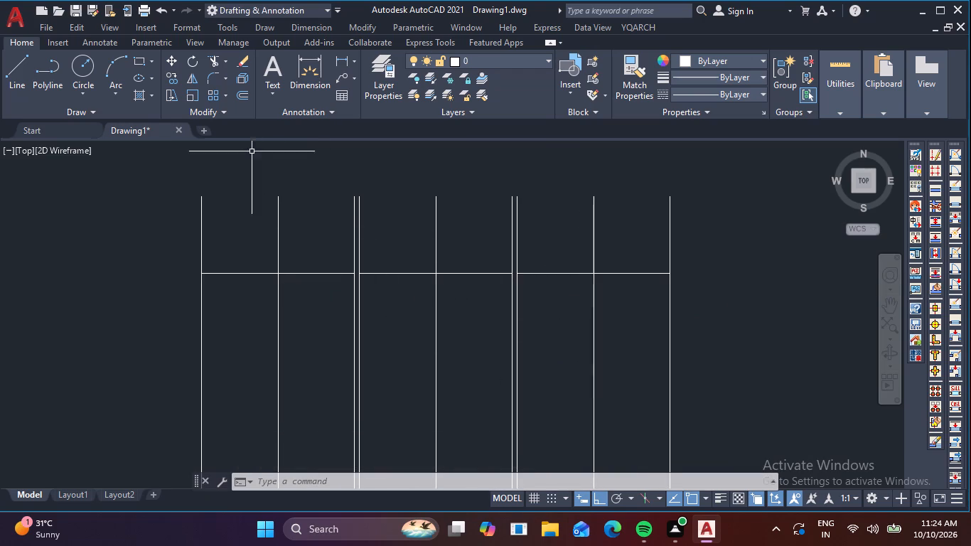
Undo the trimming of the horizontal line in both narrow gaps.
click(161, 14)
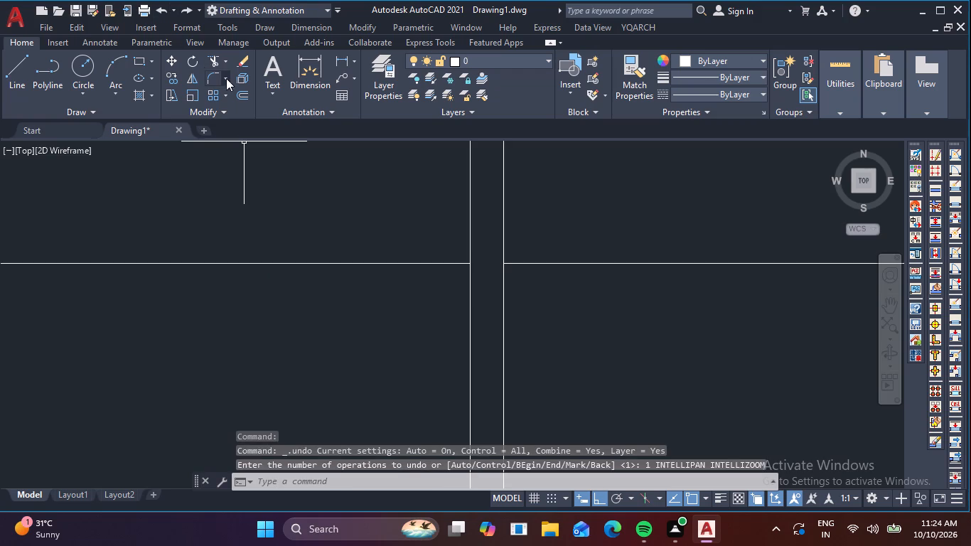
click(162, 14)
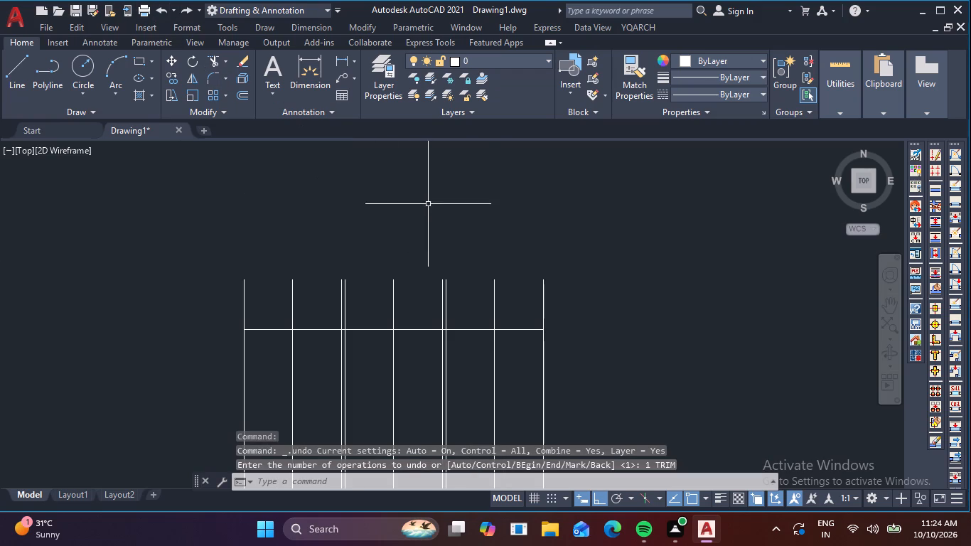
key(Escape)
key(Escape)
Offset the horizontal line 750 mm downward.
scroll(434, 219, down, 1)
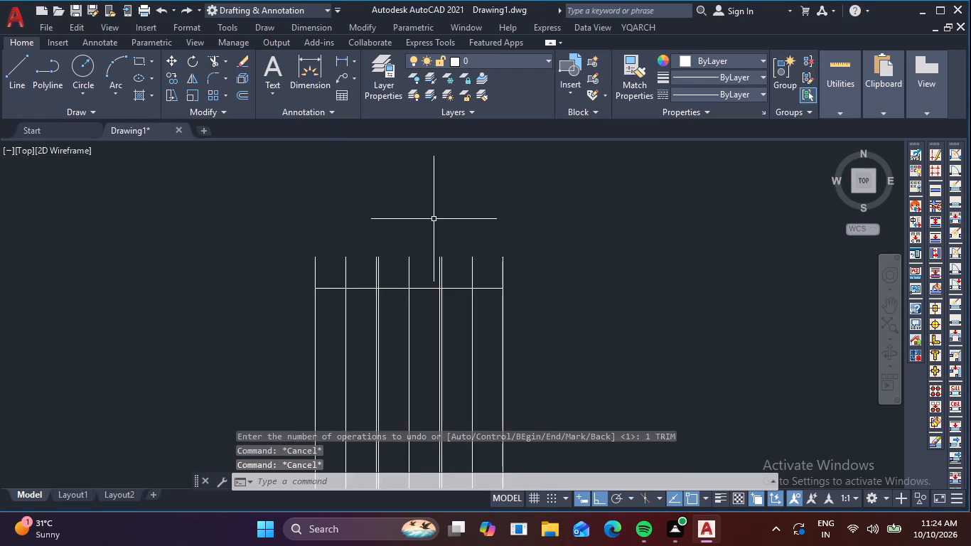
scroll(434, 219, down, 1)
scroll(403, 267, up, 2)
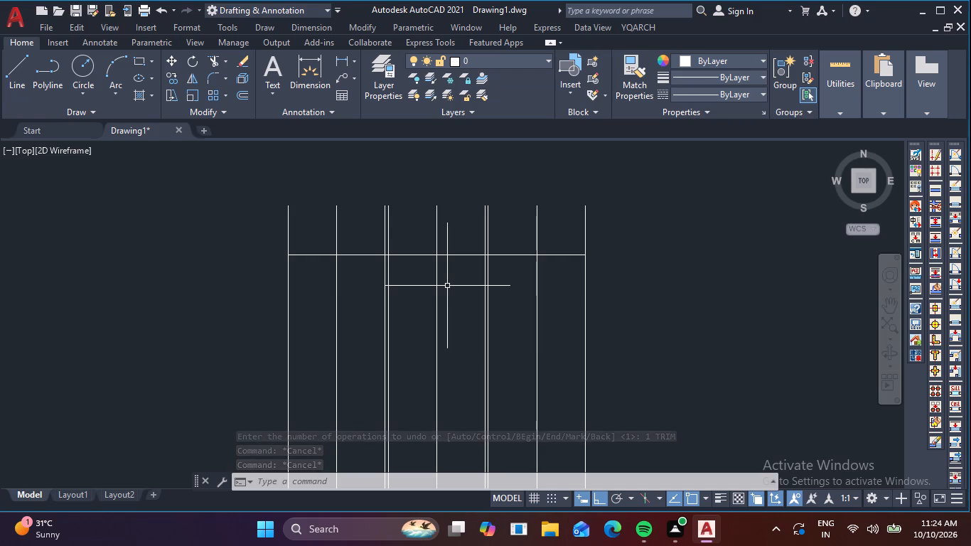
key(0)
key(Escape)
key(Escape)
key(o)
key(Return)
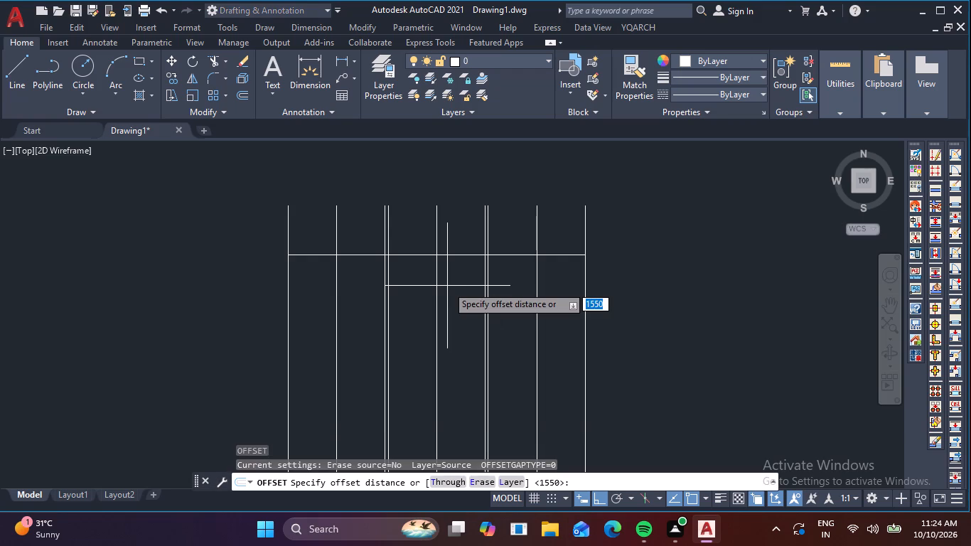
key(7)
key(5)
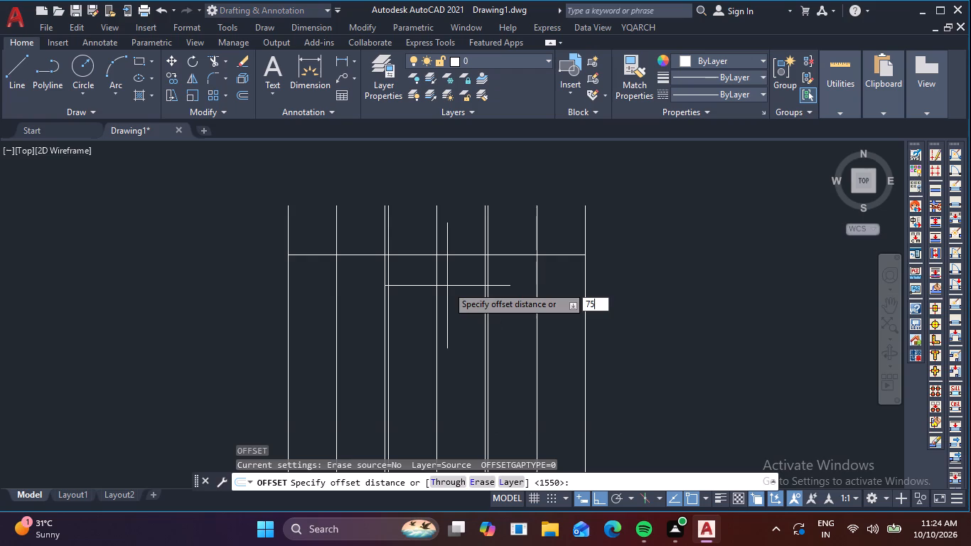
key(0)
key(Return)
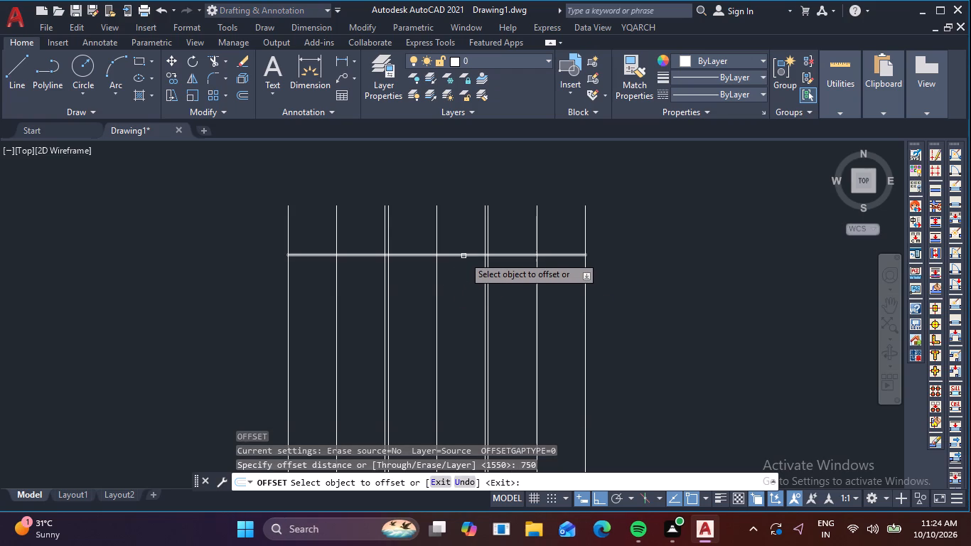
click(464, 253)
click(461, 310)
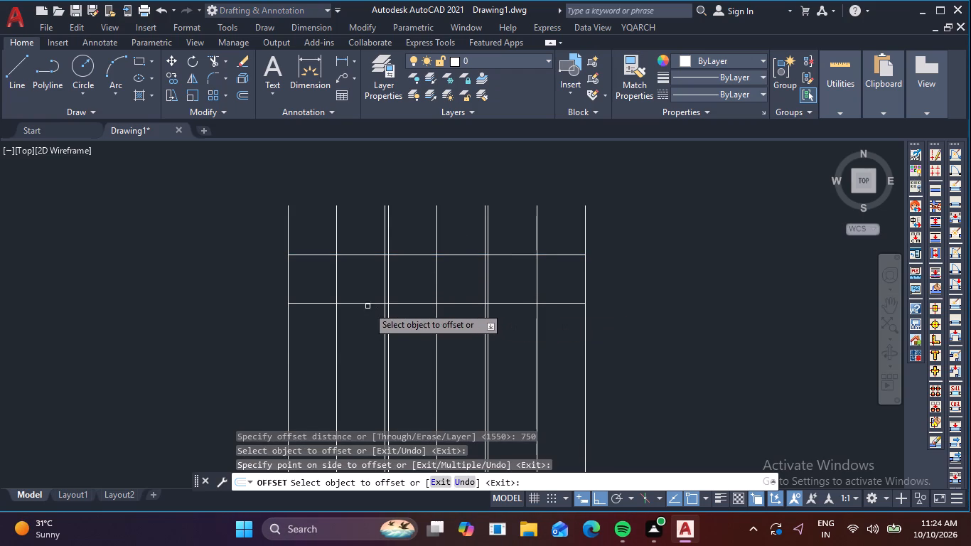
Offset the lower horizontal line 1550 mm downward.
click(363, 303)
text(155)
key(0)
key(Return)
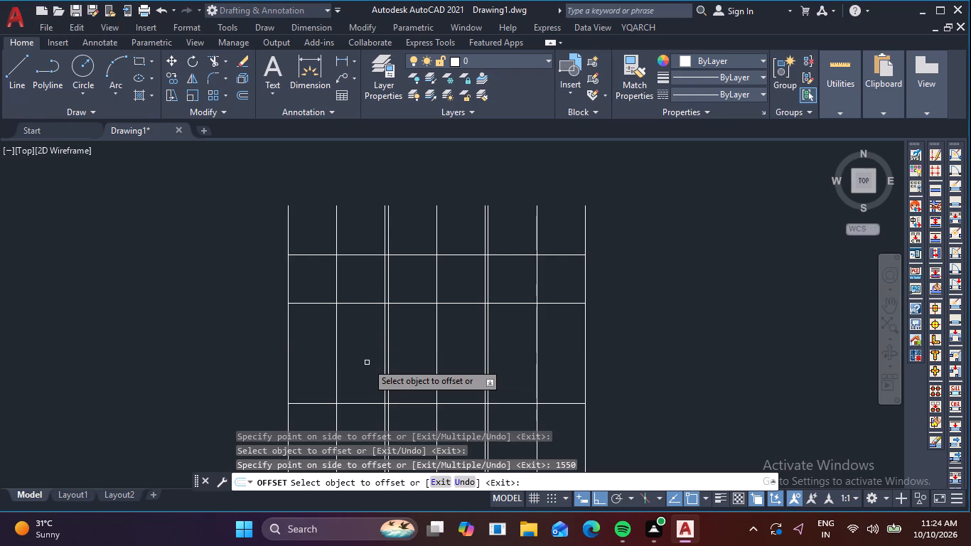
Add two inner horizontal lines to the 1550 mm bay, each offset 750 mm inward from one of its boundary lines.
click(360, 404)
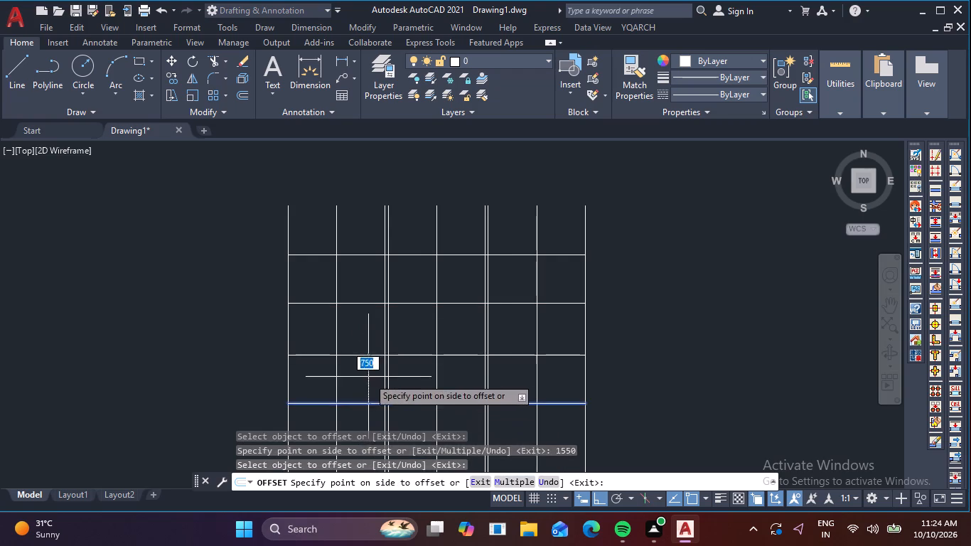
click(369, 376)
click(369, 305)
click(370, 321)
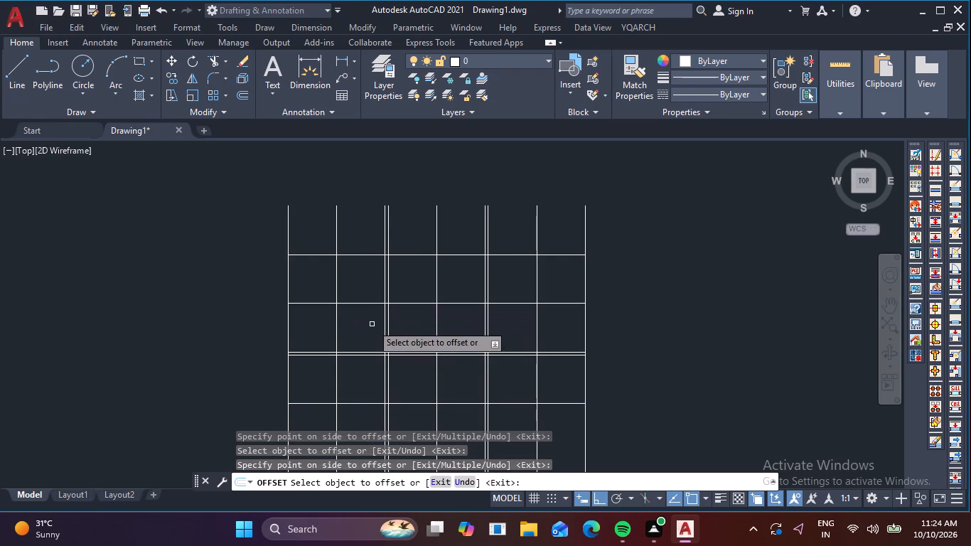
Offset the lowest horizontal line 750 mm downward and end the Offset command.
middle_drag(375, 344, 392, 267)
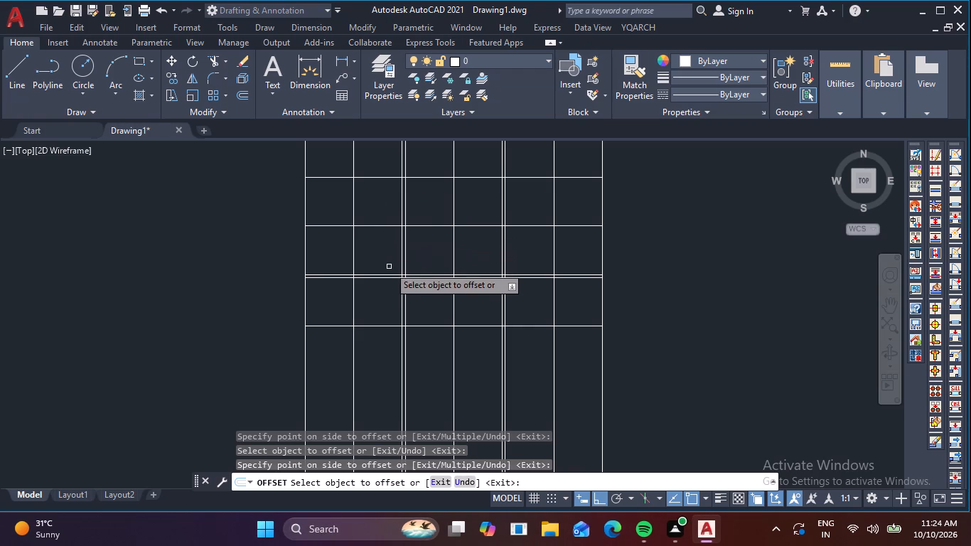
click(375, 325)
click(370, 358)
middle_drag(370, 359, 390, 318)
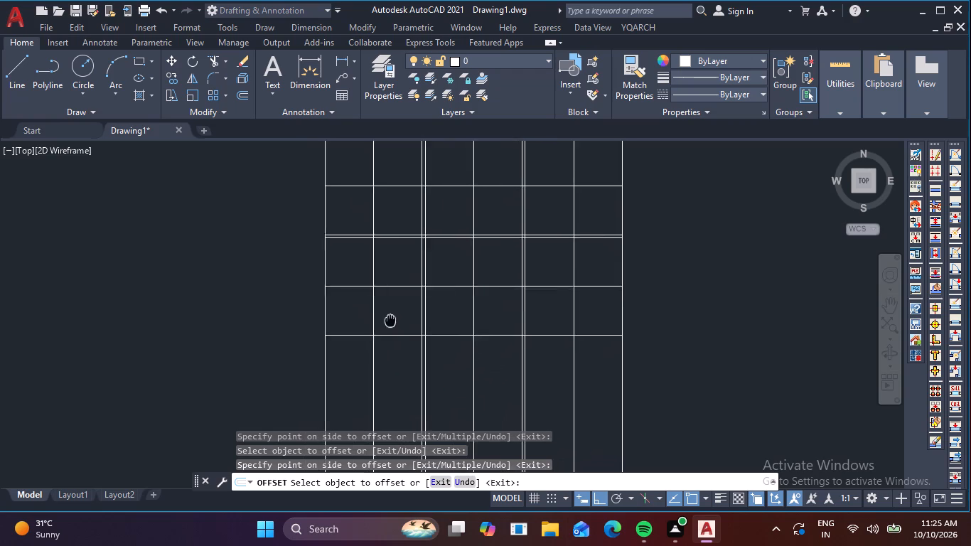
middle_drag(390, 318, 397, 310)
middle_drag(404, 268, 372, 377)
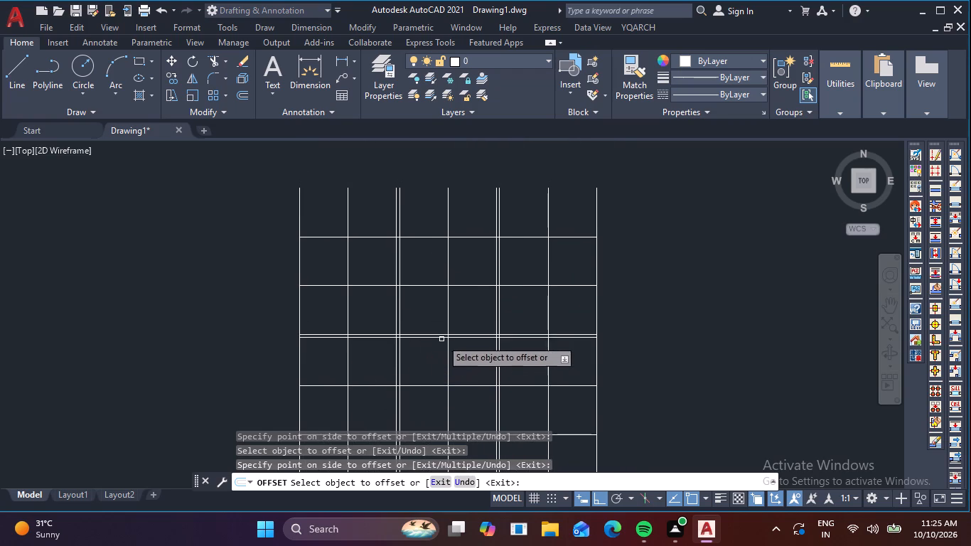
middle_drag(435, 360, 446, 331)
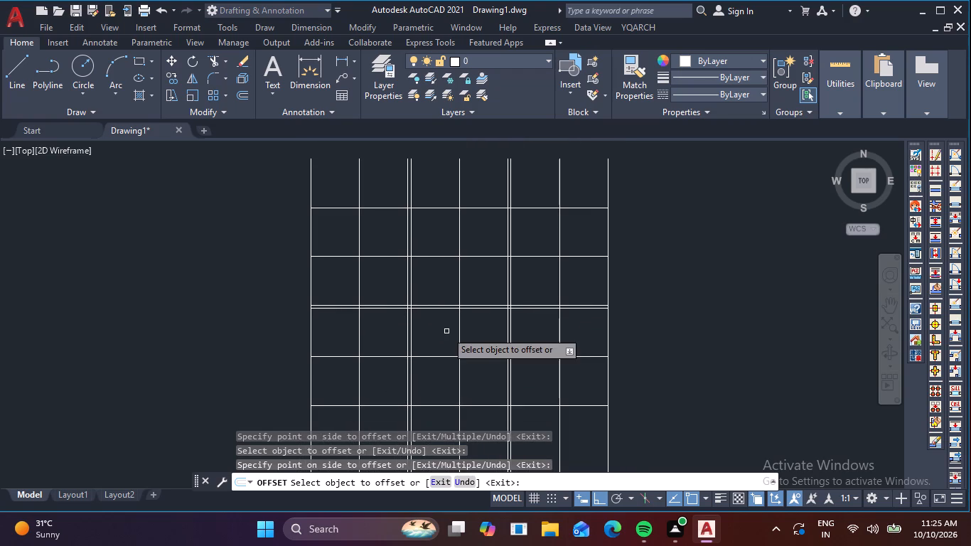
middle_drag(446, 331, 462, 267)
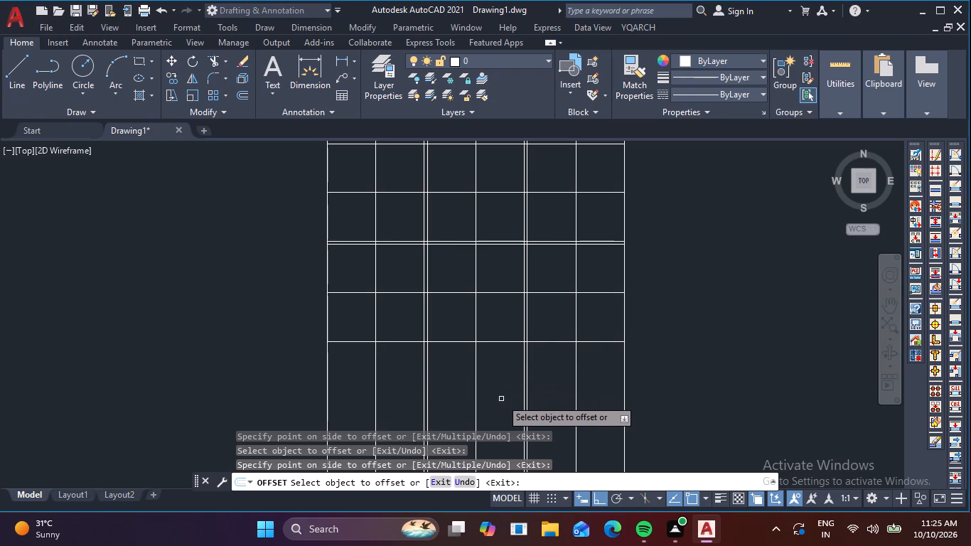
key(Escape)
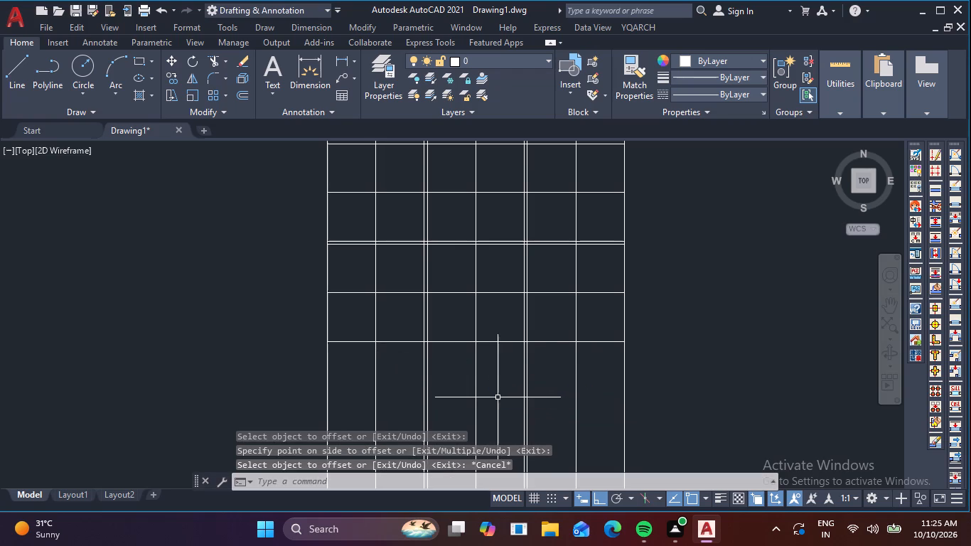
scroll(481, 399, down, 2)
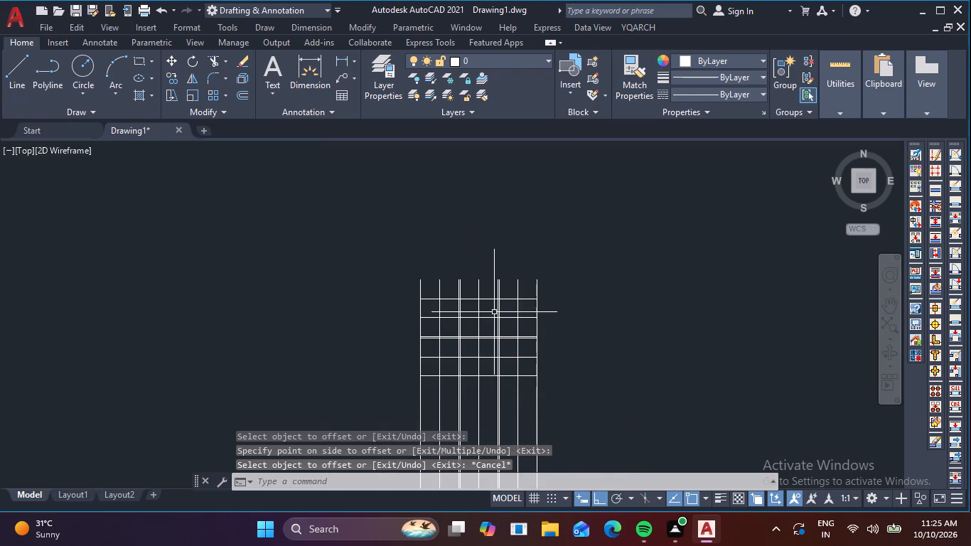
scroll(493, 311, up, 2)
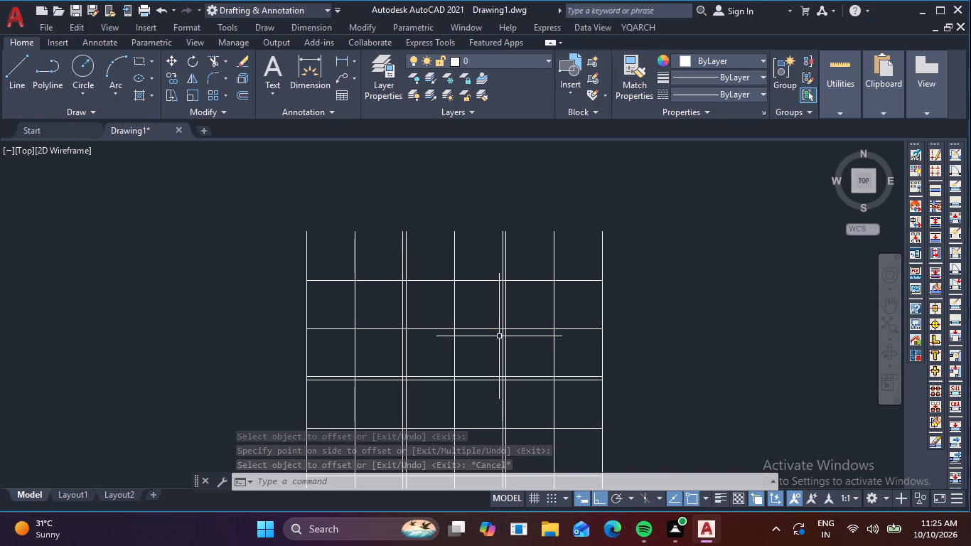
Trim the uppermost horizontal line where it crosses the two narrow gaps between the paired vertical lines.
scroll(486, 313, up, 2)
middle_drag(486, 307, 628, 392)
key(r)
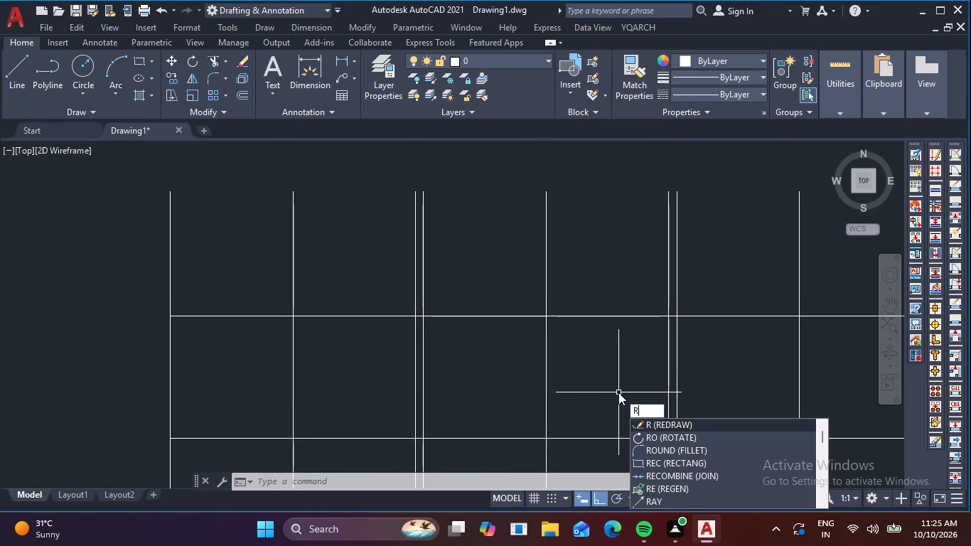
key(Escape)
text(TR)
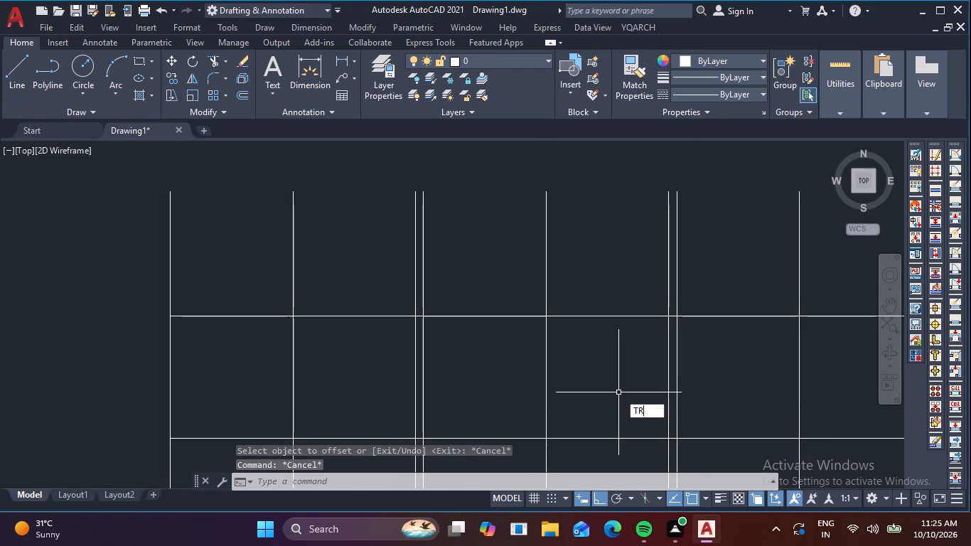
key(space)
scroll(414, 311, up, 3)
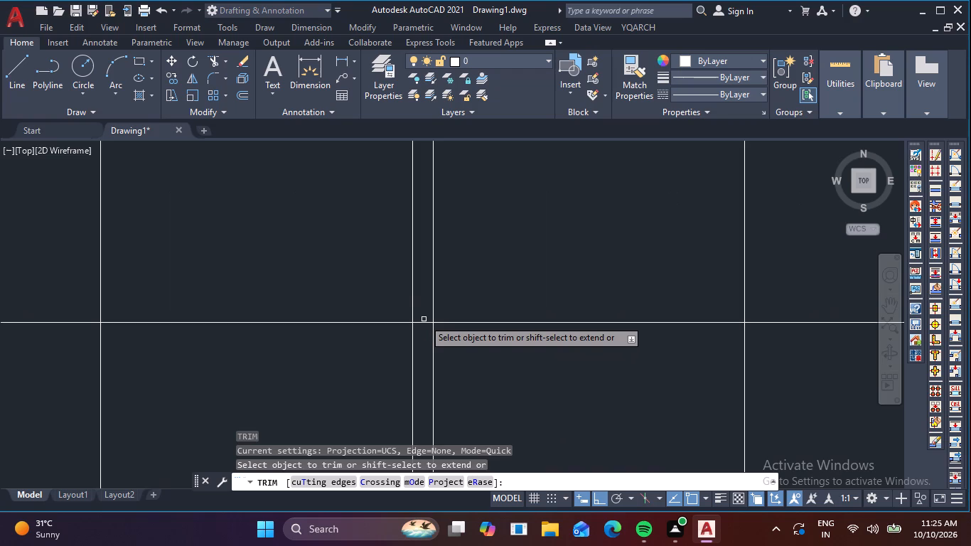
scroll(424, 319, up, 2)
drag(418, 316, 420, 337)
scroll(419, 338, down, 4)
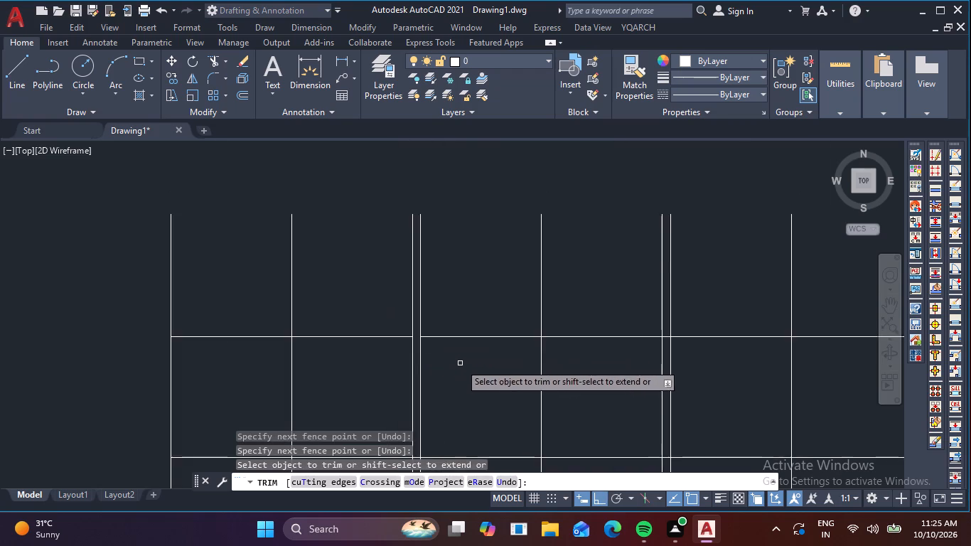
scroll(474, 370, down, 1)
scroll(601, 350, up, 5)
scroll(524, 346, up, 2)
drag(524, 346, 514, 373)
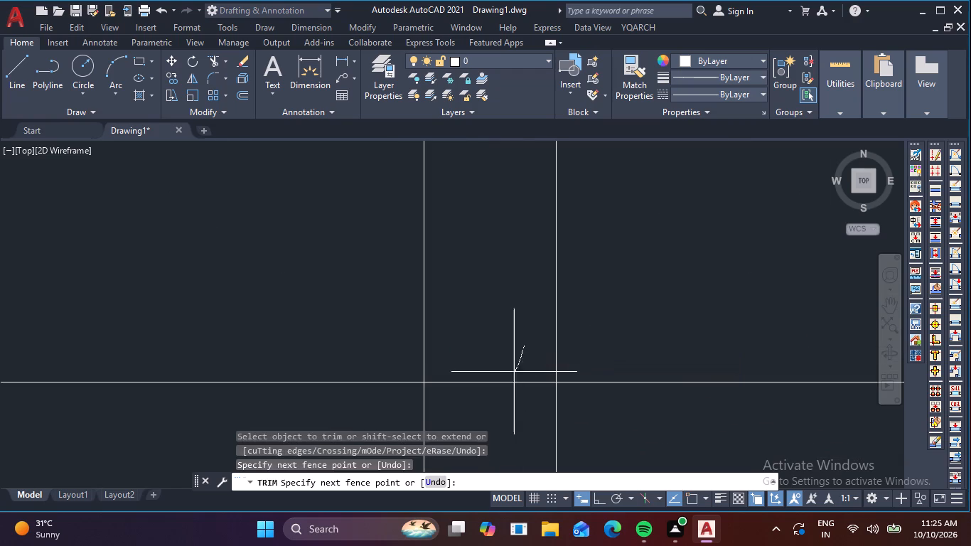
drag(514, 373, 499, 417)
Trim all line segments inside the crossing of the paired horizontal lines and the first pair of vertical lines.
scroll(503, 396, down, 4)
scroll(593, 417, down, 4)
middle_drag(594, 431, 599, 279)
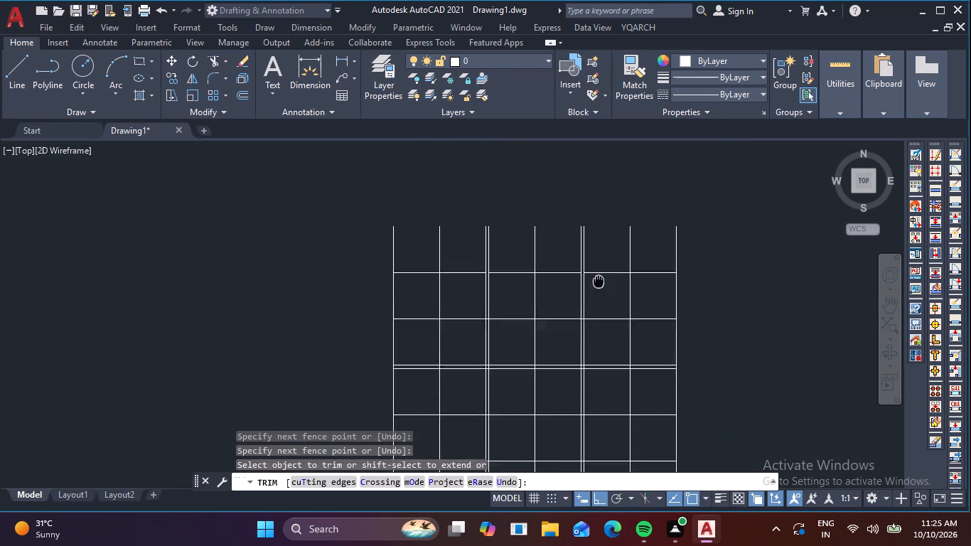
middle_drag(599, 279, 638, 206)
scroll(500, 300, up, 4)
middle_drag(552, 283, 499, 331)
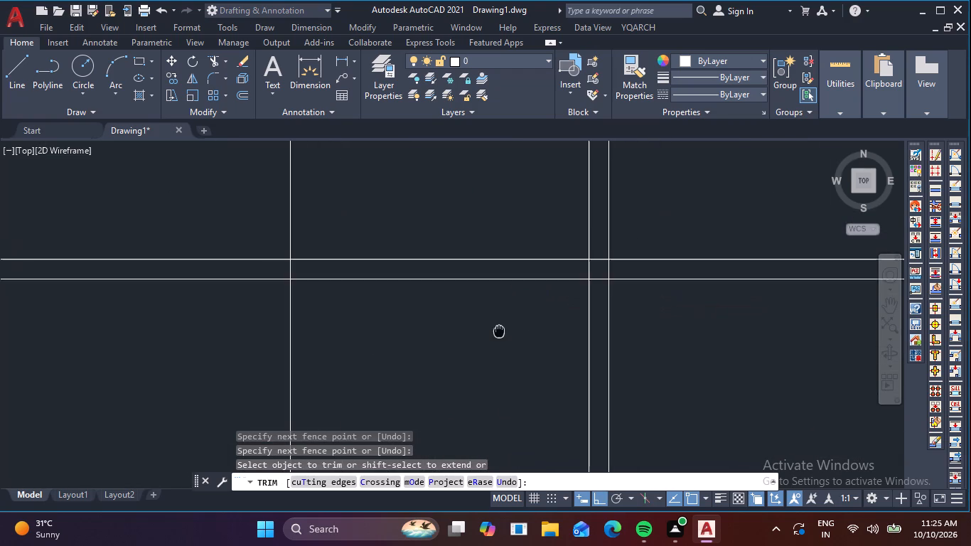
middle_drag(499, 331, 488, 346)
scroll(594, 280, up, 3)
drag(564, 251, 535, 380)
drag(471, 301, 673, 331)
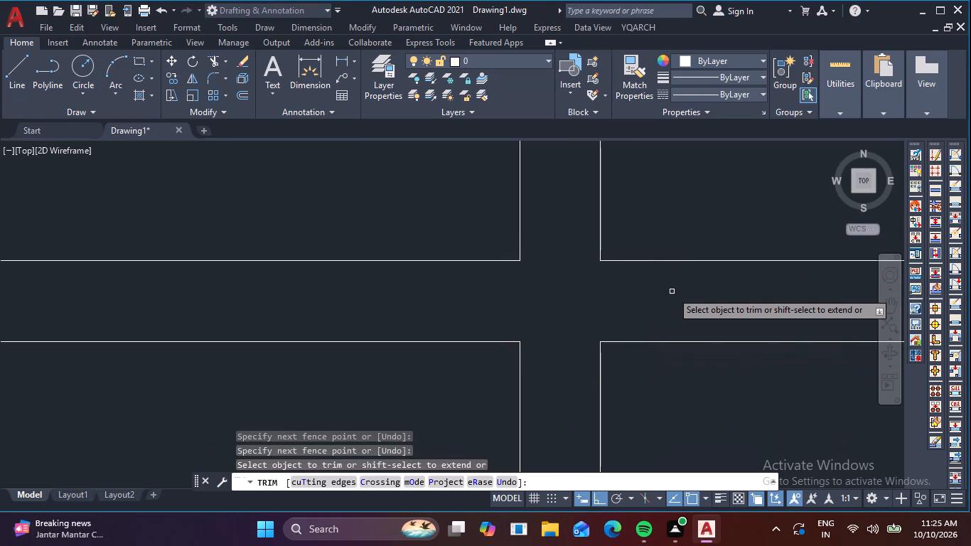
Trim all line segments inside the crossing of the paired horizontal lines and the second pair of vertical lines.
scroll(712, 282, down, 4)
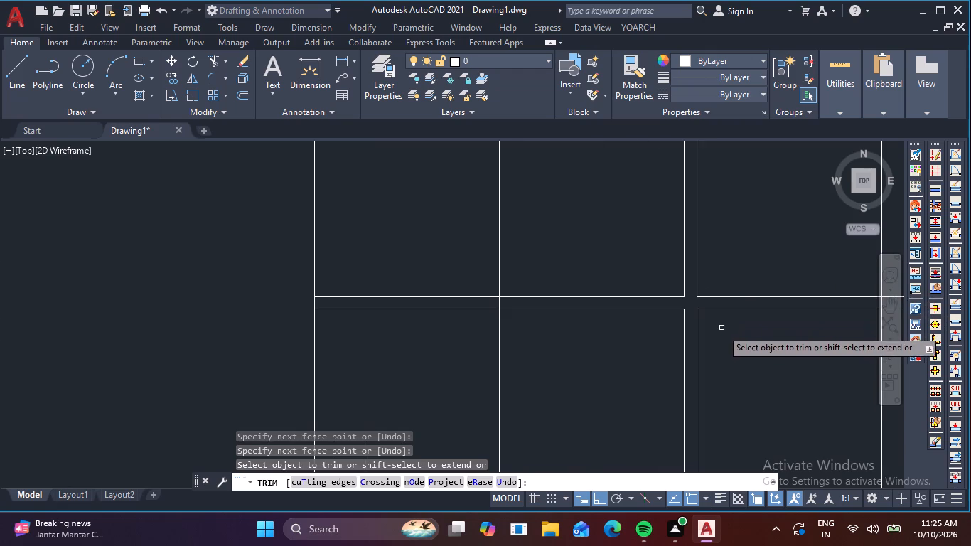
middle_drag(727, 338, 363, 316)
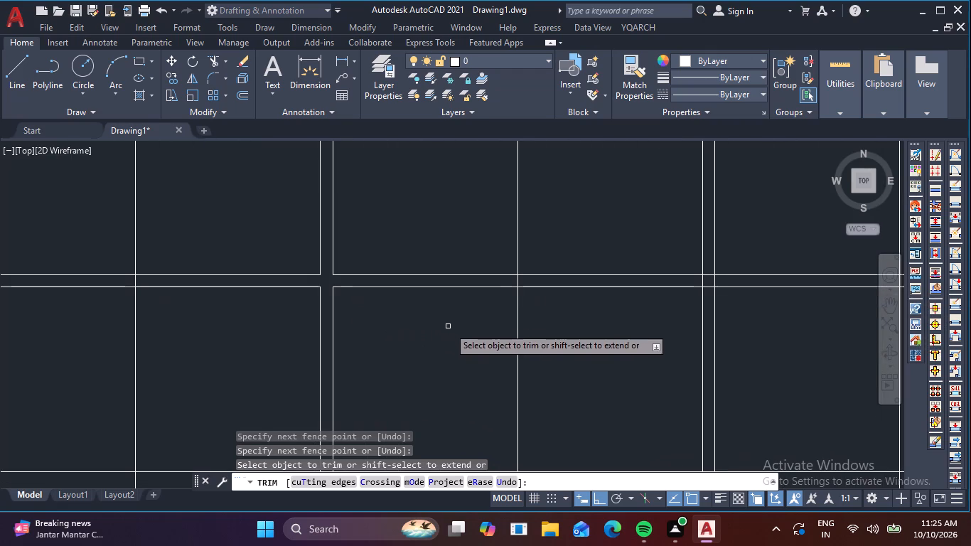
middle_drag(574, 341, 505, 348)
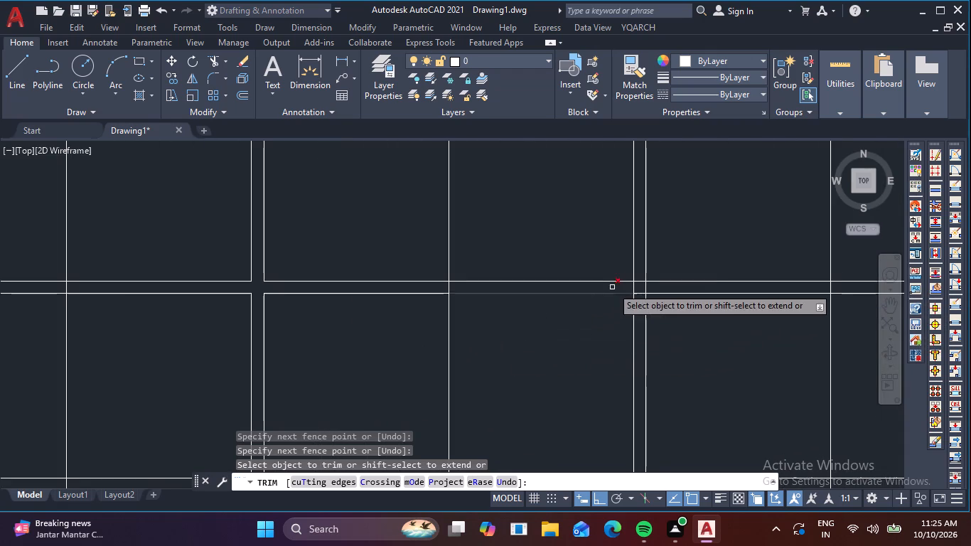
scroll(621, 285, up, 3)
drag(680, 262, 692, 337)
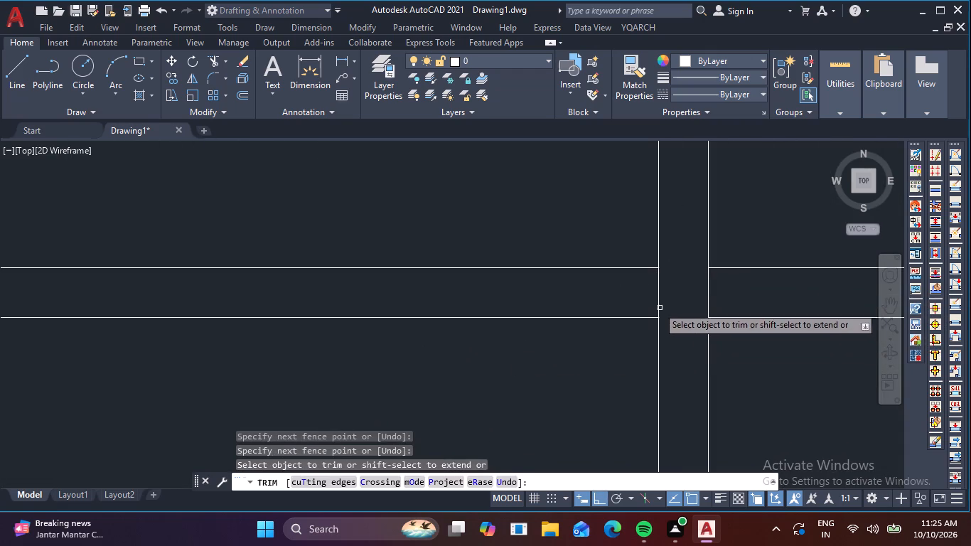
drag(610, 292, 746, 301)
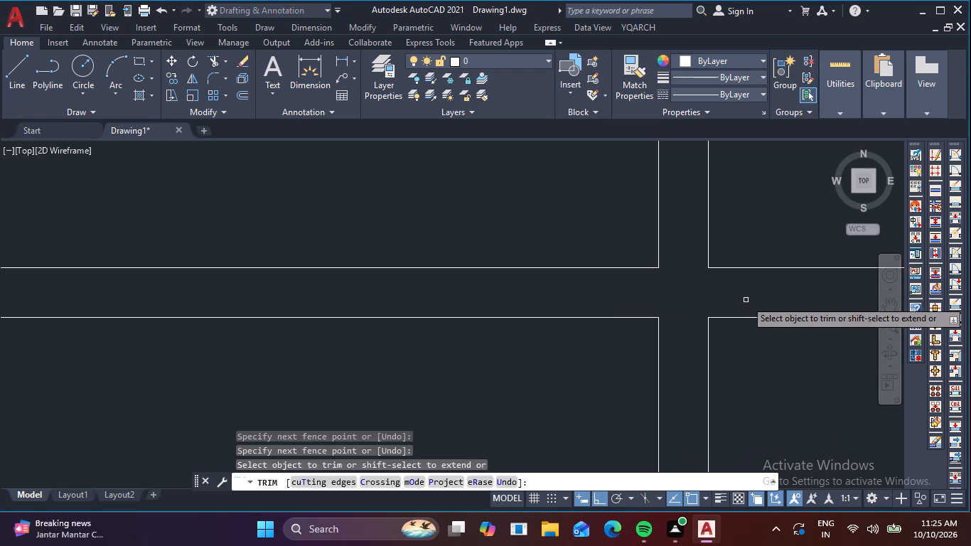
Examine the grid's crossings, outer edges and lower part for segments that still need trimming.
scroll(746, 300, down, 3)
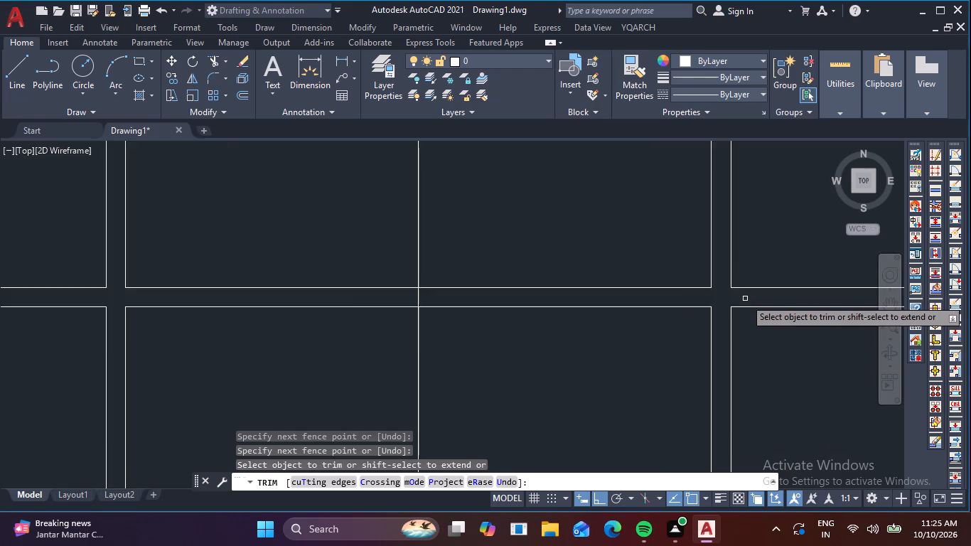
scroll(779, 353, down, 3)
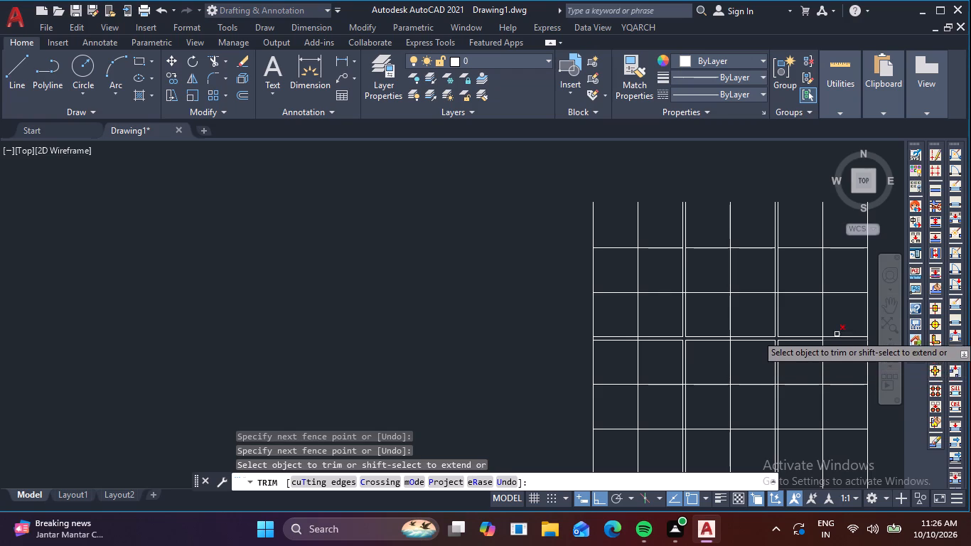
scroll(783, 389, up, 5)
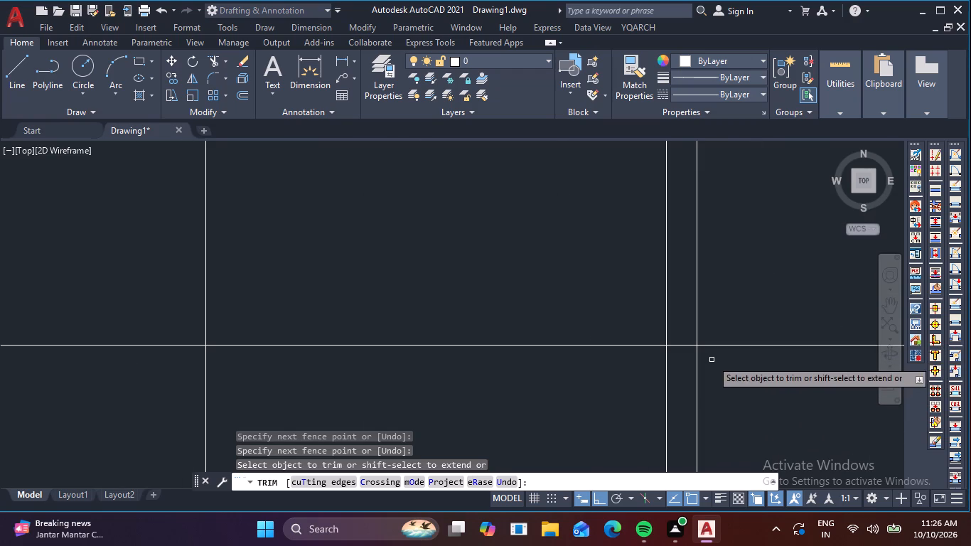
scroll(713, 359, down, 3)
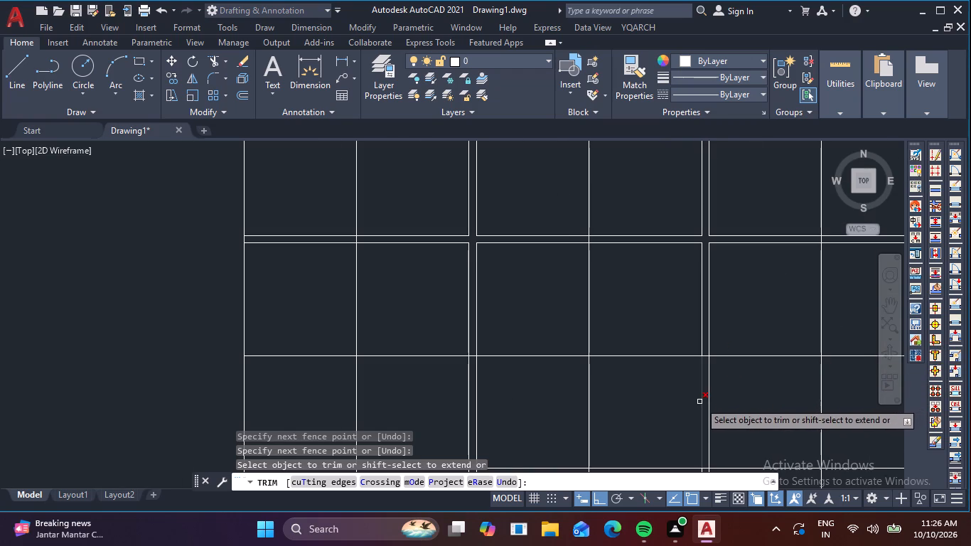
scroll(673, 411, down, 2)
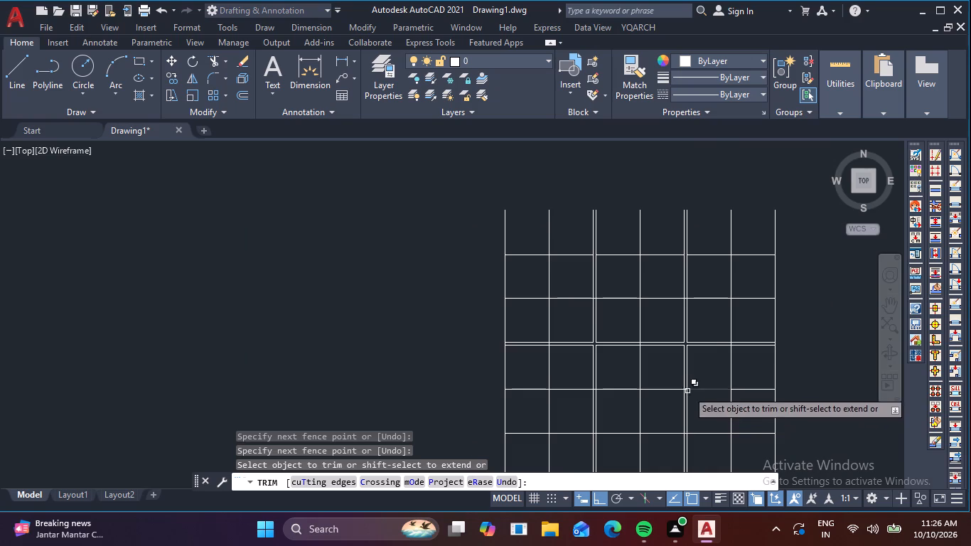
middle_drag(618, 418, 645, 259)
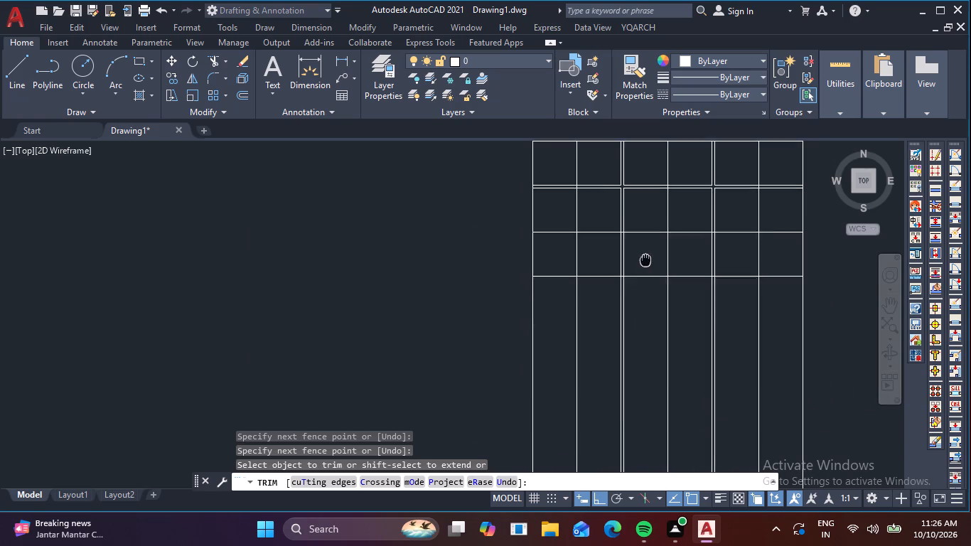
middle_drag(645, 259, 646, 238)
middle_drag(646, 237, 635, 374)
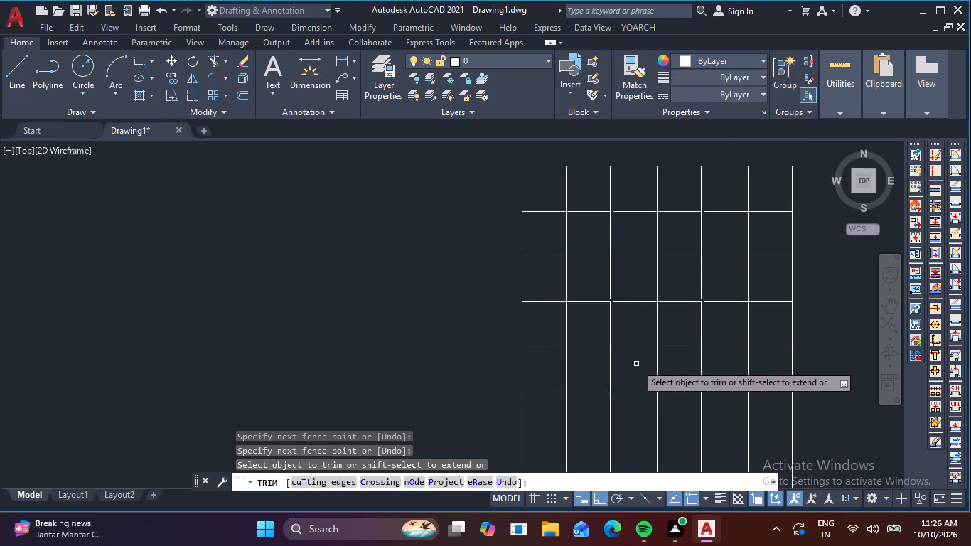
scroll(711, 305, up, 2)
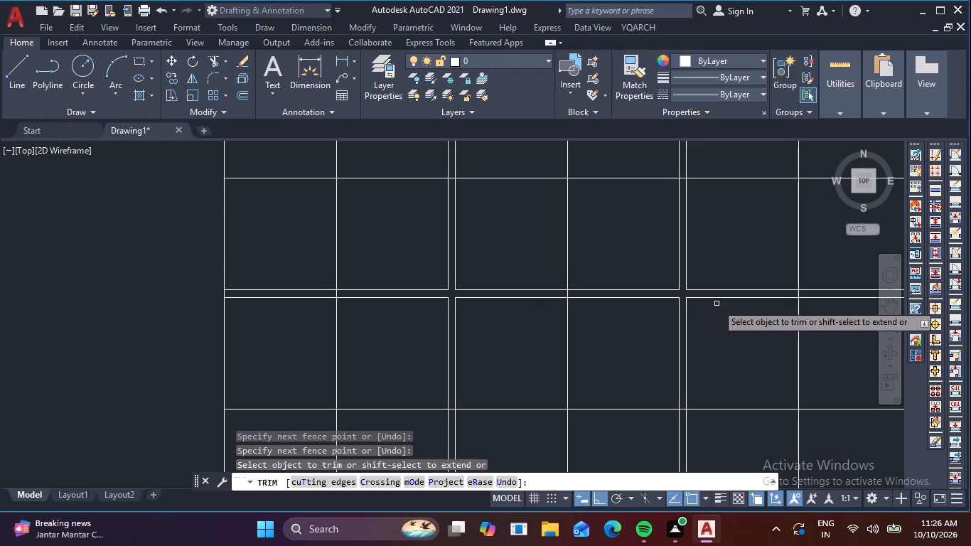
middle_drag(719, 307, 729, 391)
scroll(745, 375, down, 1)
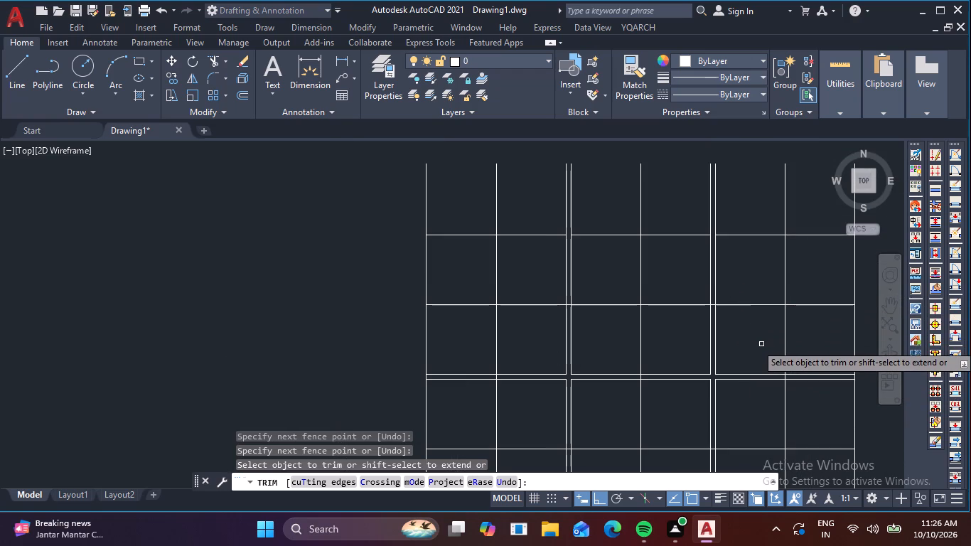
Trim both outermost vertical lines where they close the ends of the narrow gap between the paired horizontal lines.
middle_drag(827, 348, 822, 343)
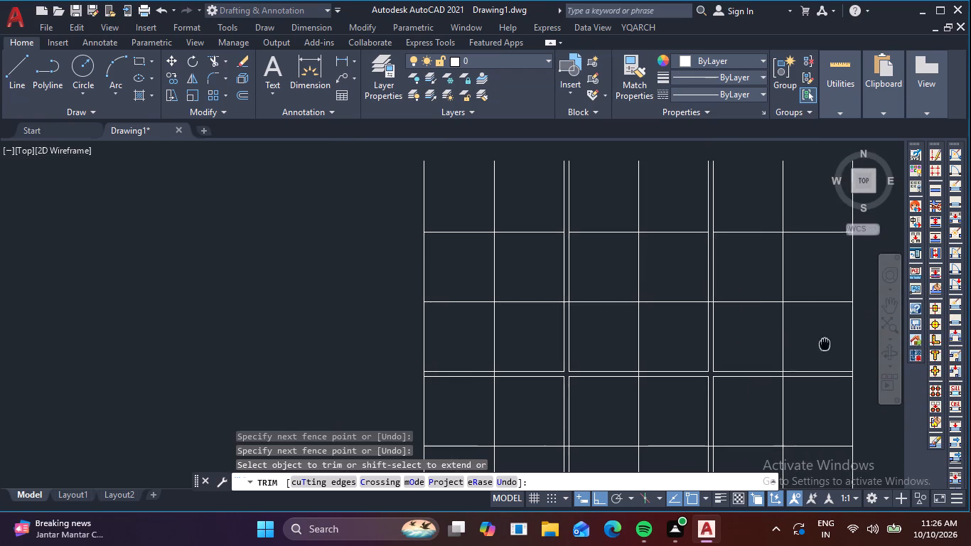
middle_drag(822, 343, 764, 301)
scroll(788, 323, up, 4)
drag(803, 368, 785, 373)
scroll(785, 373, down, 4)
scroll(369, 371, up, 4)
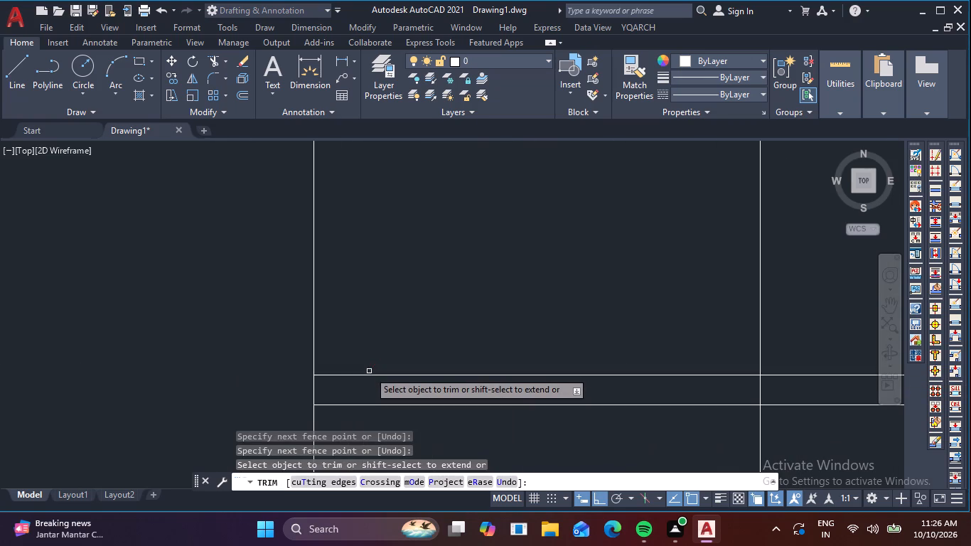
drag(328, 387, 274, 389)
scroll(277, 386, down, 4)
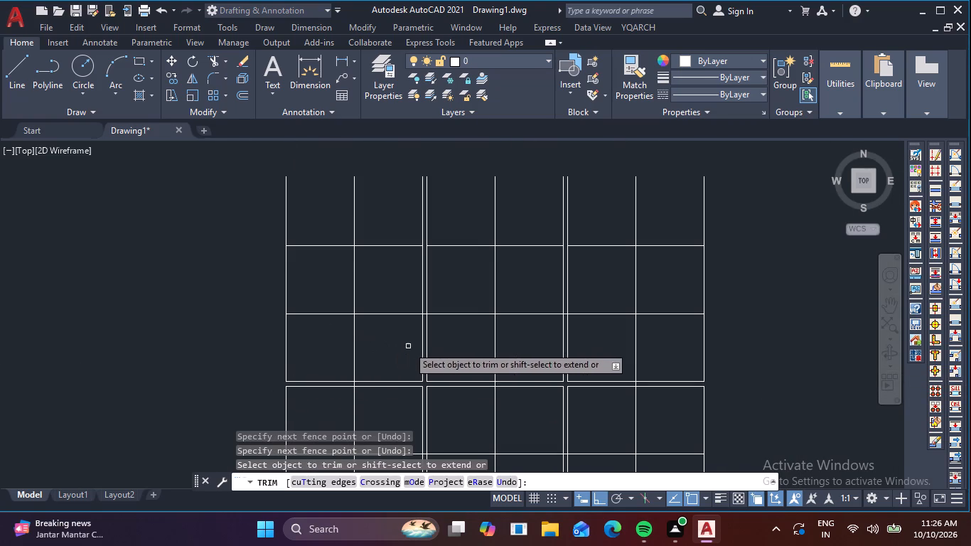
Trim all vertical lines extending below the lowest horizontal line and end the Trim command.
middle_drag(477, 350, 536, 171)
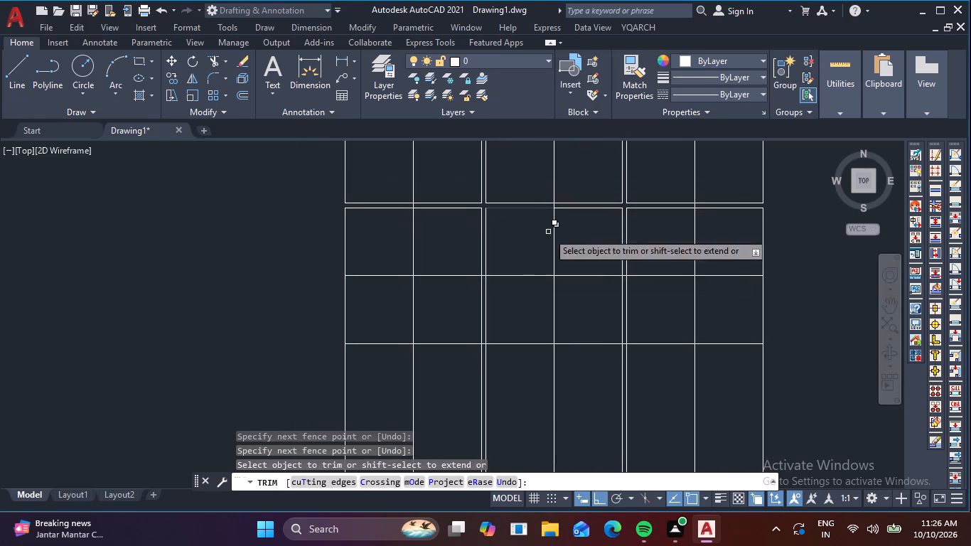
click(336, 373)
click(795, 395)
scroll(805, 366, down, 3)
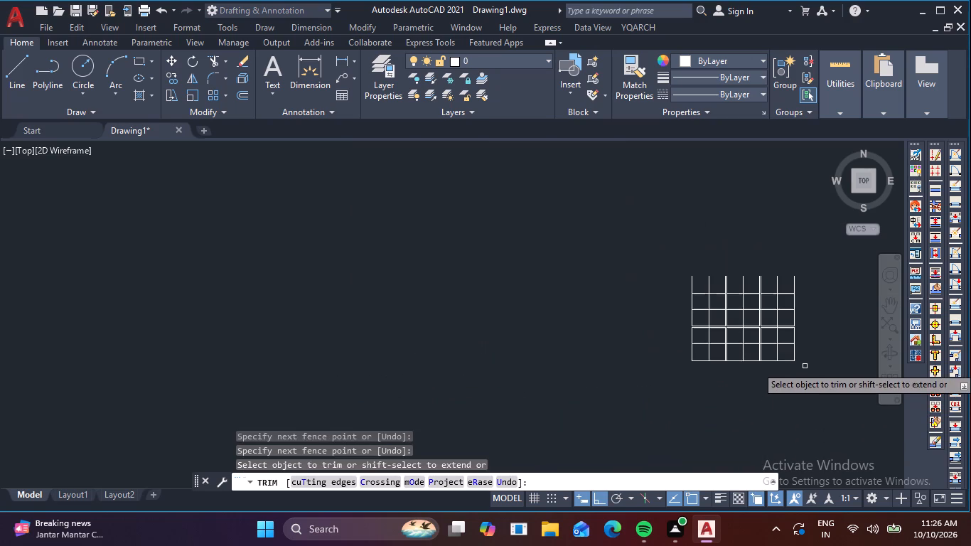
scroll(843, 300, up, 2)
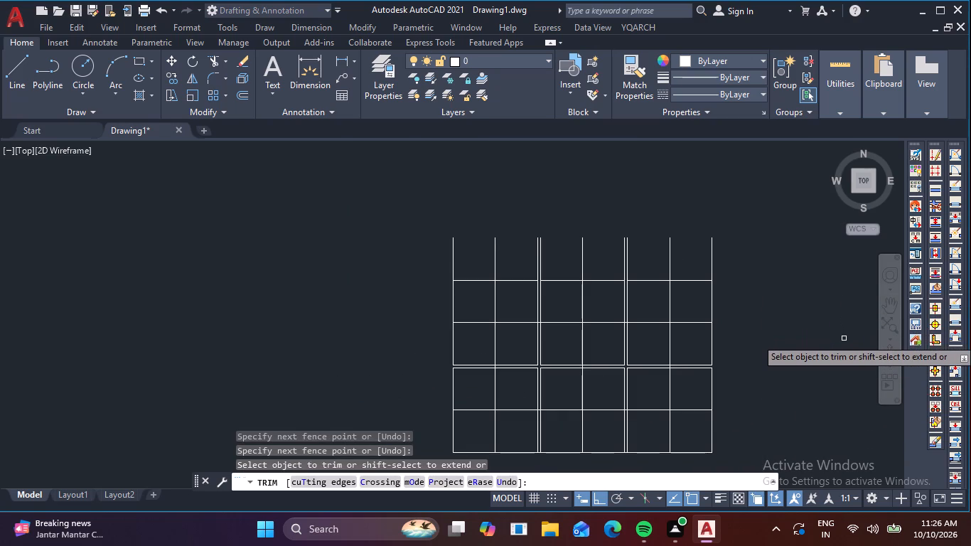
key(Escape)
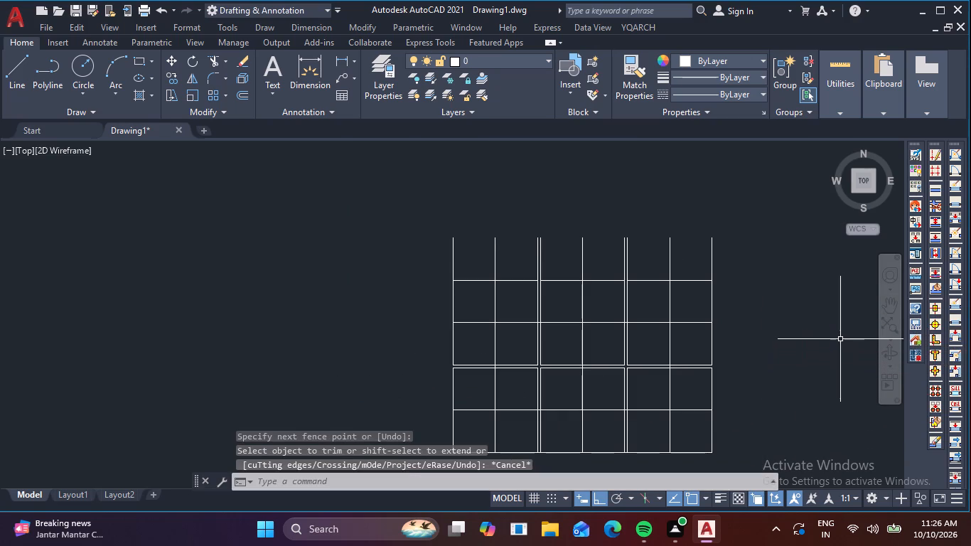
Trim the lowest horizontal line where it crosses the first narrow vertical gap between the left and middle panels.
middle_drag(795, 391, 805, 303)
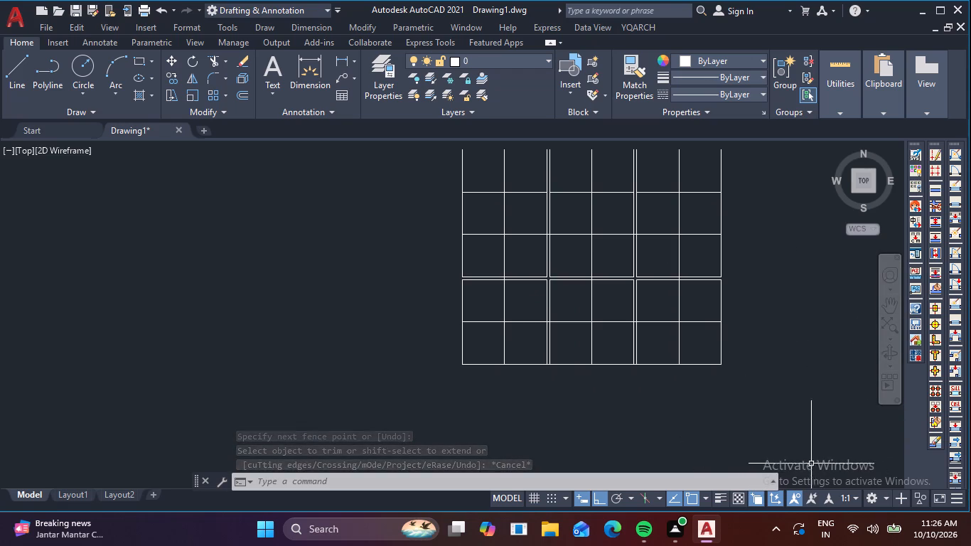
scroll(567, 281, up, 3)
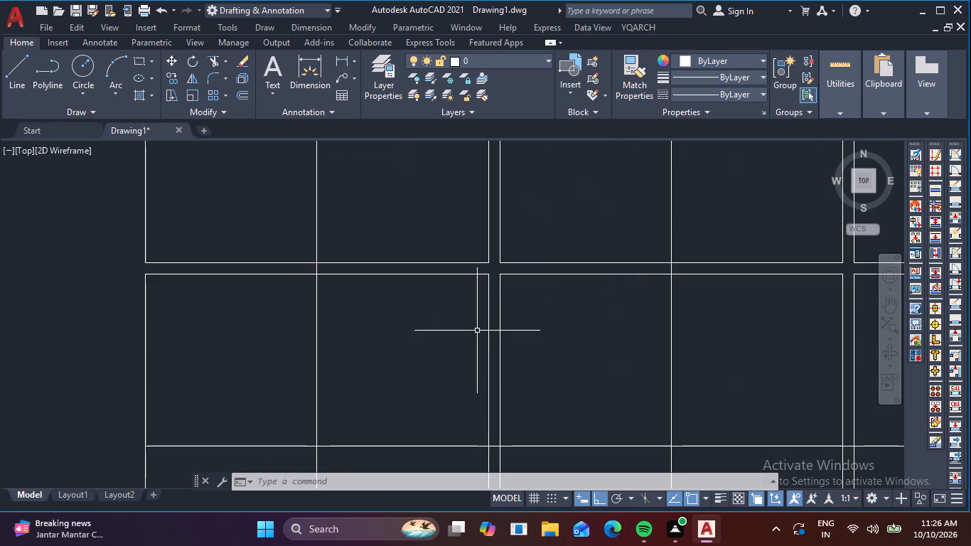
scroll(486, 341, down, 2)
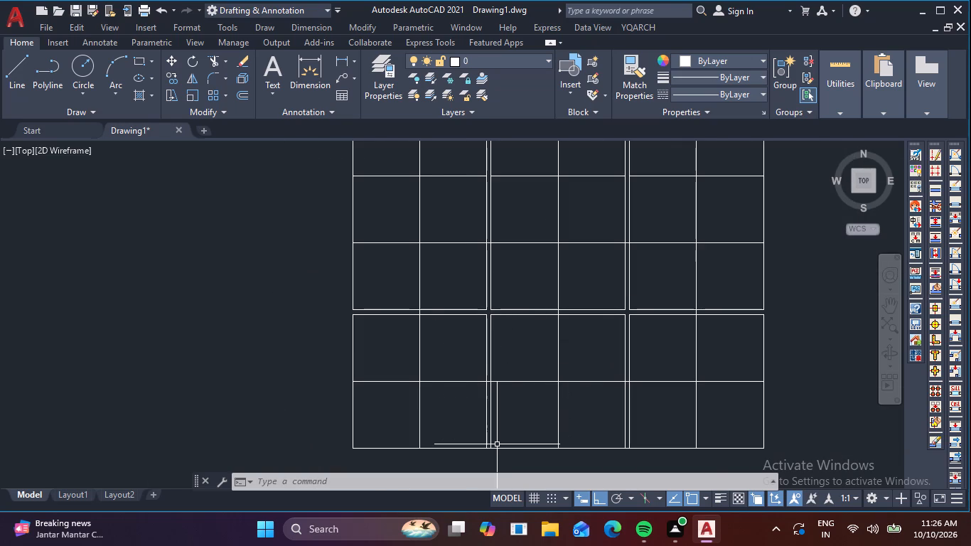
text(TR)
key(space)
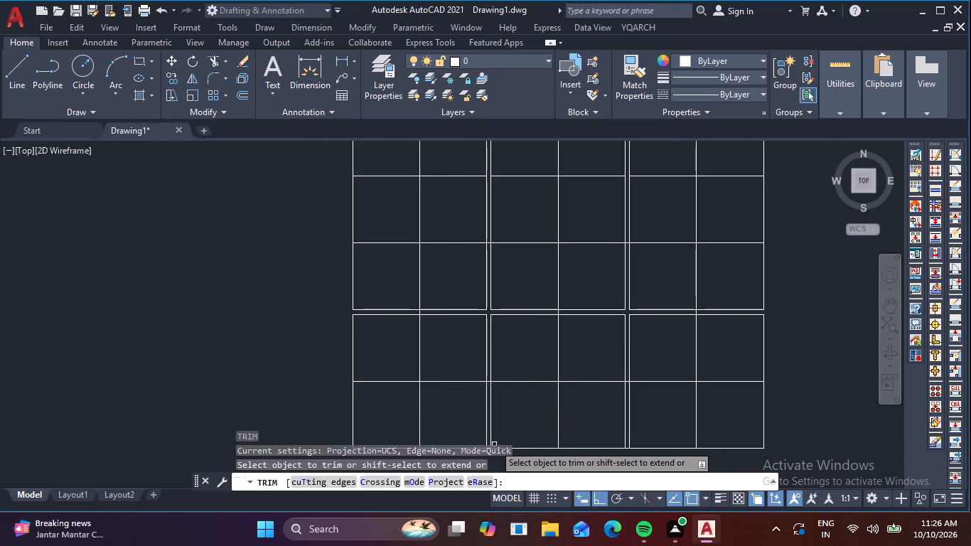
middle_drag(506, 426, 485, 324)
scroll(462, 340, up, 4)
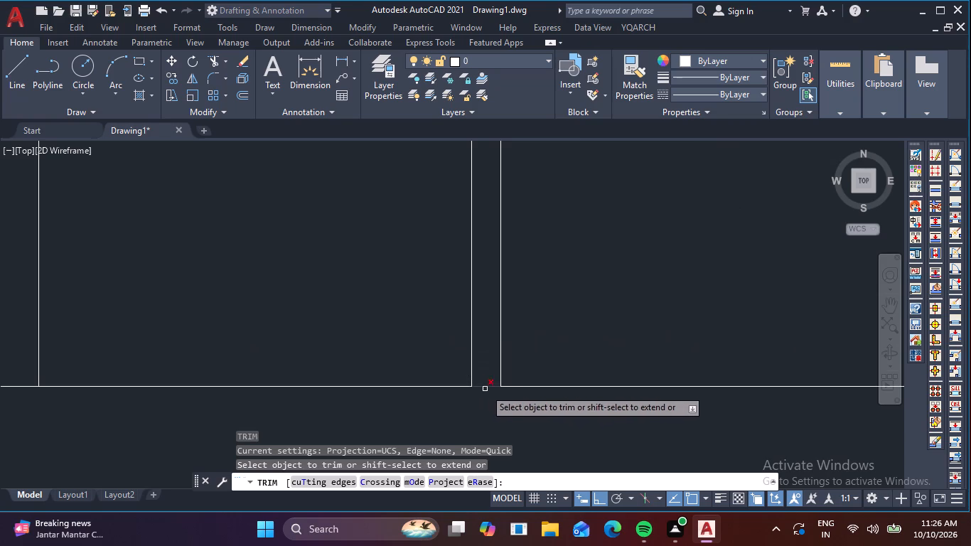
click(488, 385)
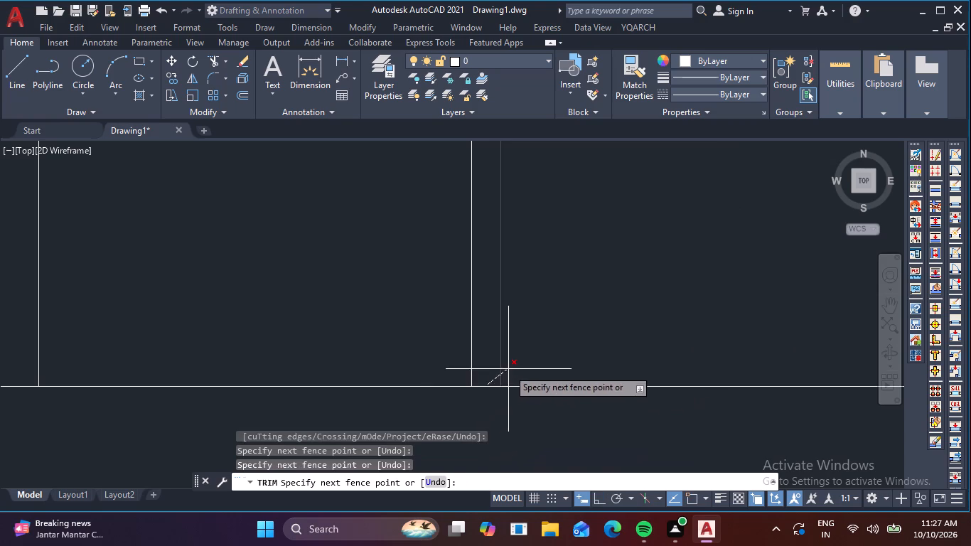
click(481, 391)
scroll(505, 382, down, 4)
Trim the lowest horizontal line where it crosses the second narrow vertical gap and end the Trim command.
scroll(639, 385, up, 4)
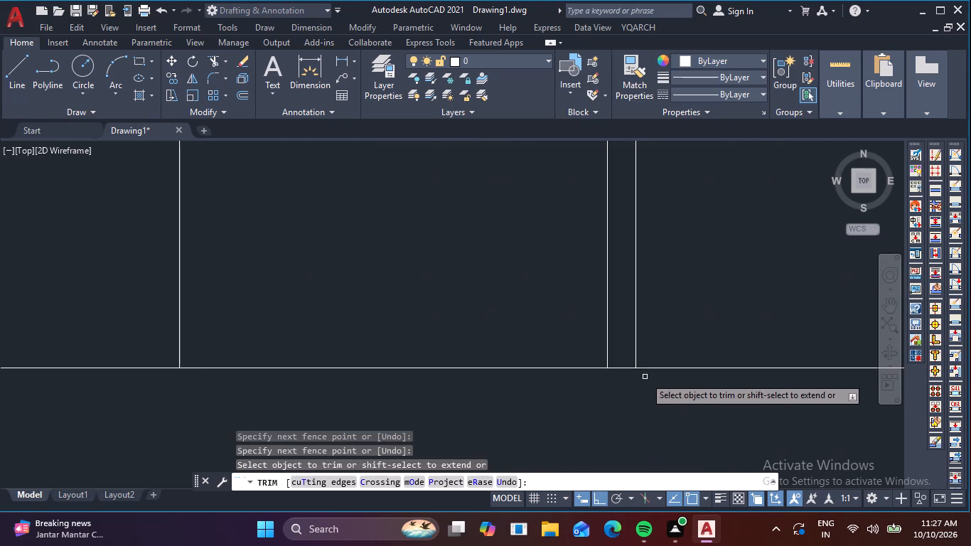
click(619, 365)
click(613, 389)
scroll(614, 389, down, 5)
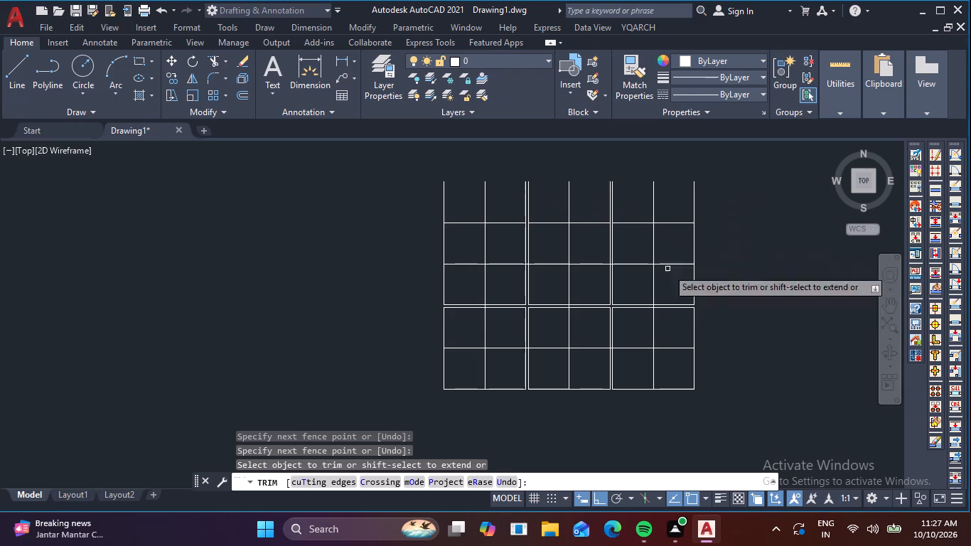
scroll(619, 399, up, 2)
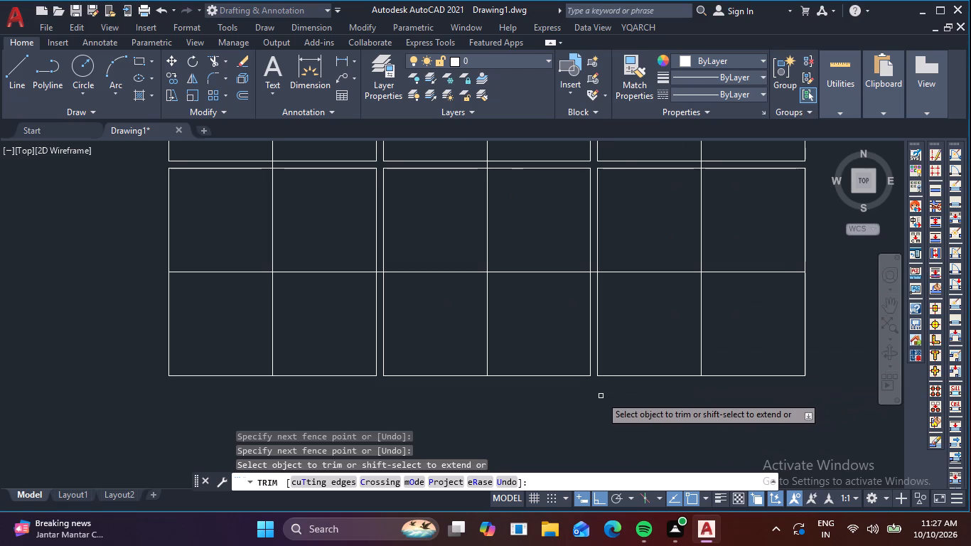
key(Escape)
key(Escape)
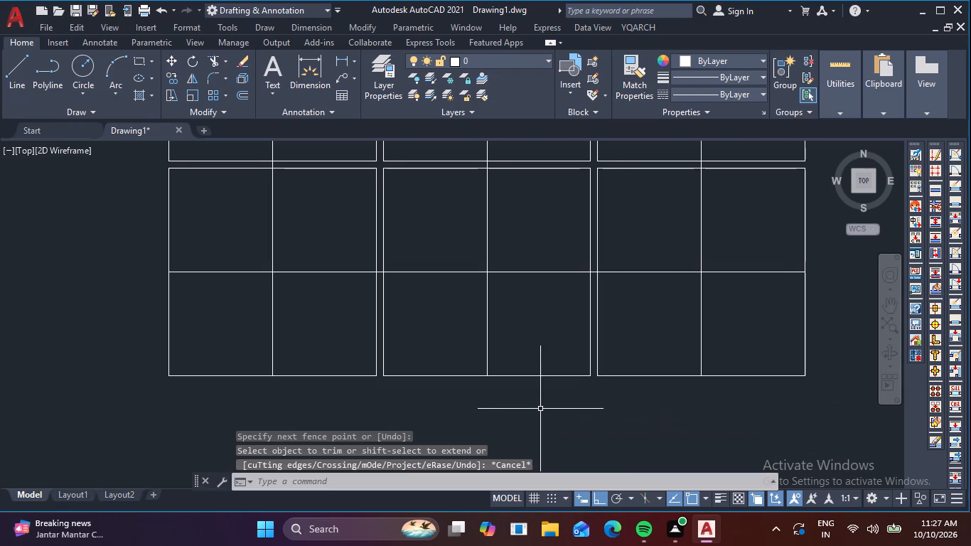
key(Escape)
key(Escape)
key(Escape)
key(Escape)
key(Escape)
key(Escape)
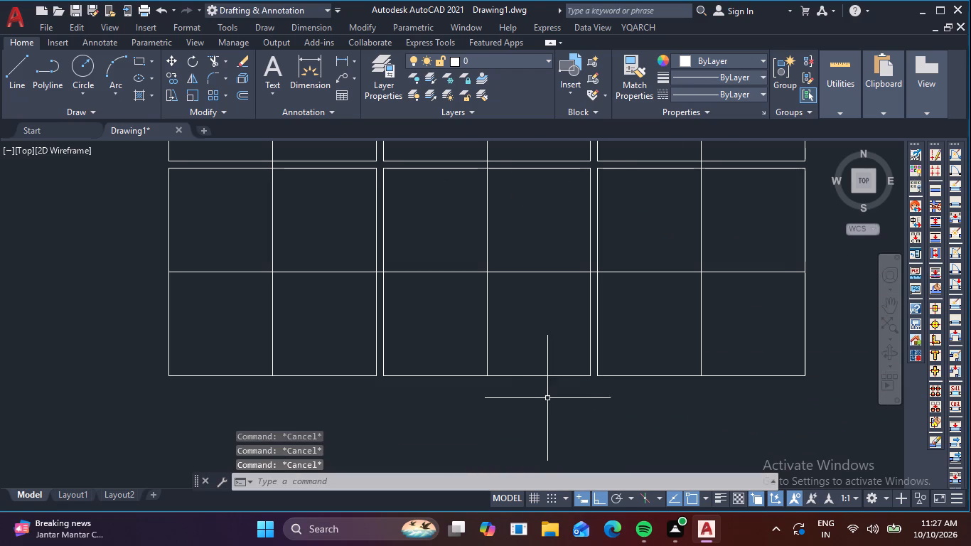
key(Escape)
Draw a 500 mm vertical line downward from the bottom end of the lower-left panel's middle vertical line.
scroll(650, 379, down, 2)
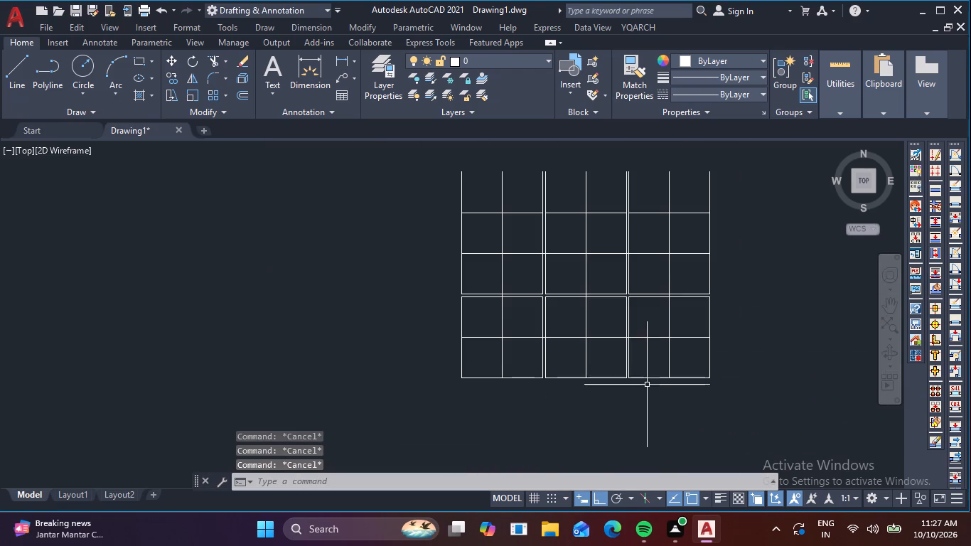
scroll(567, 368, up, 2)
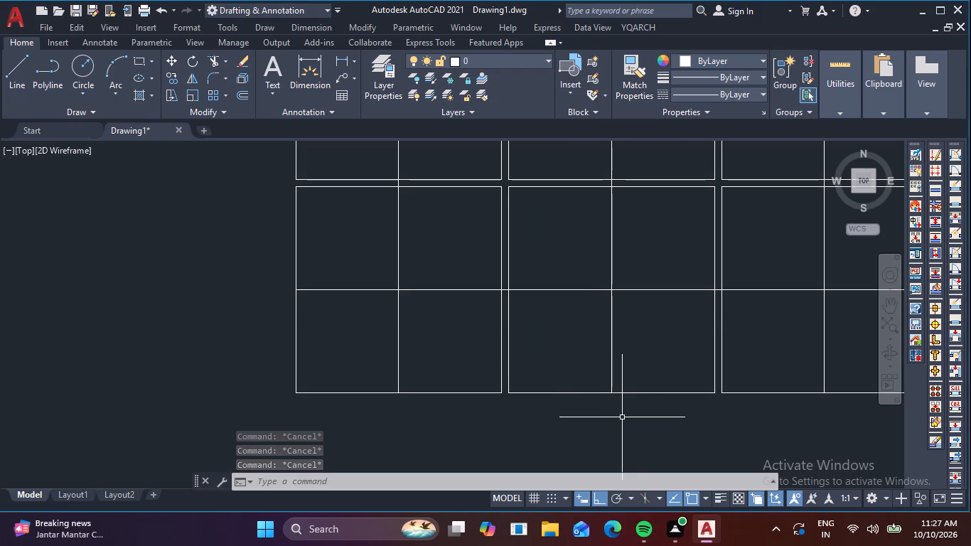
key(l)
key(space)
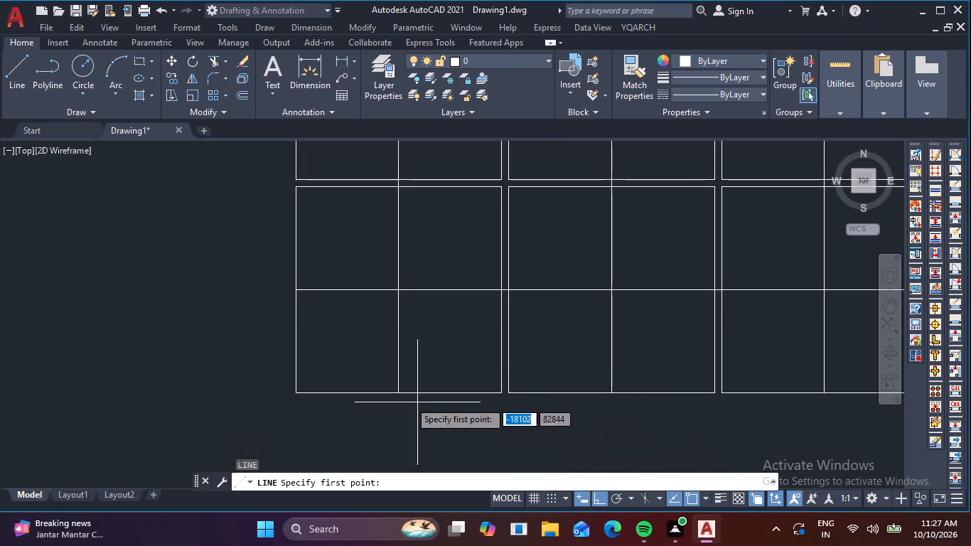
click(401, 397)
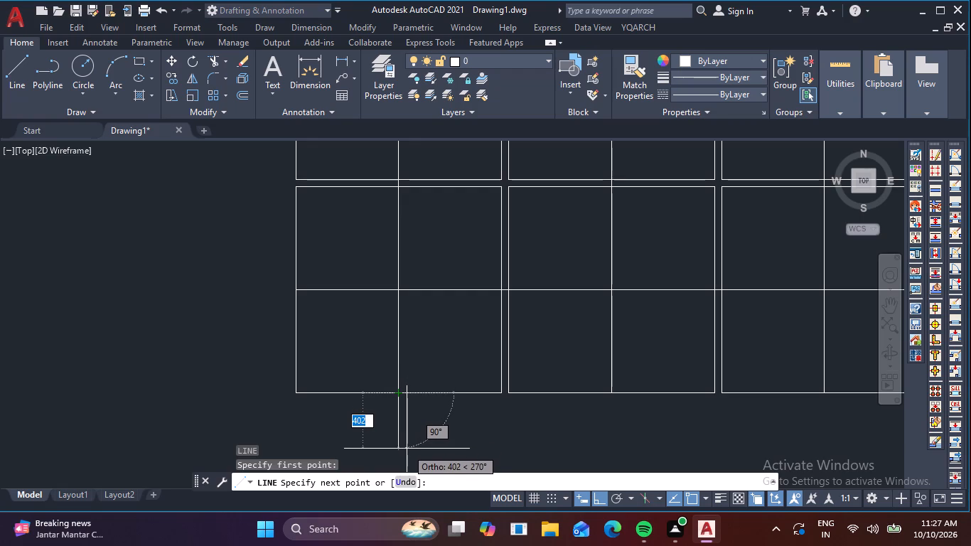
key(3)
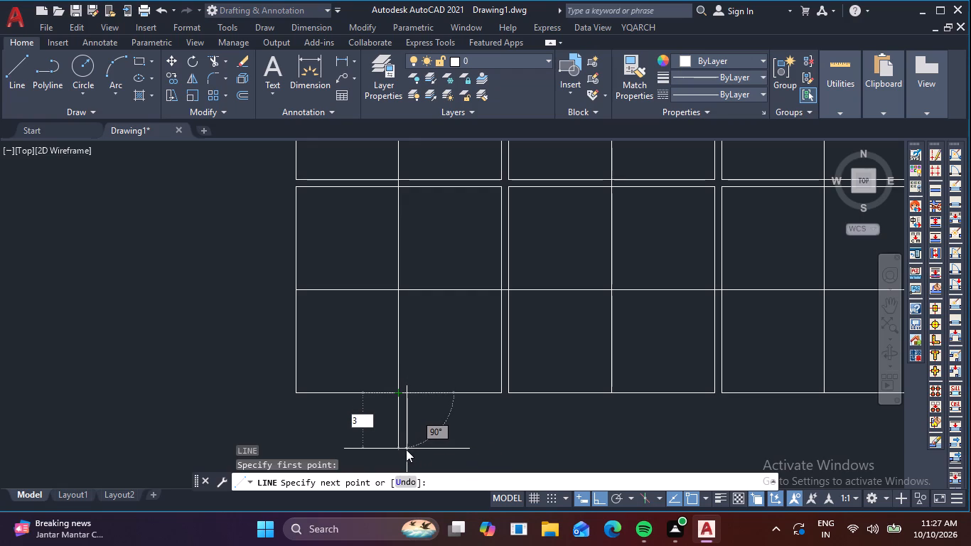
middle_drag(399, 461, 420, 427)
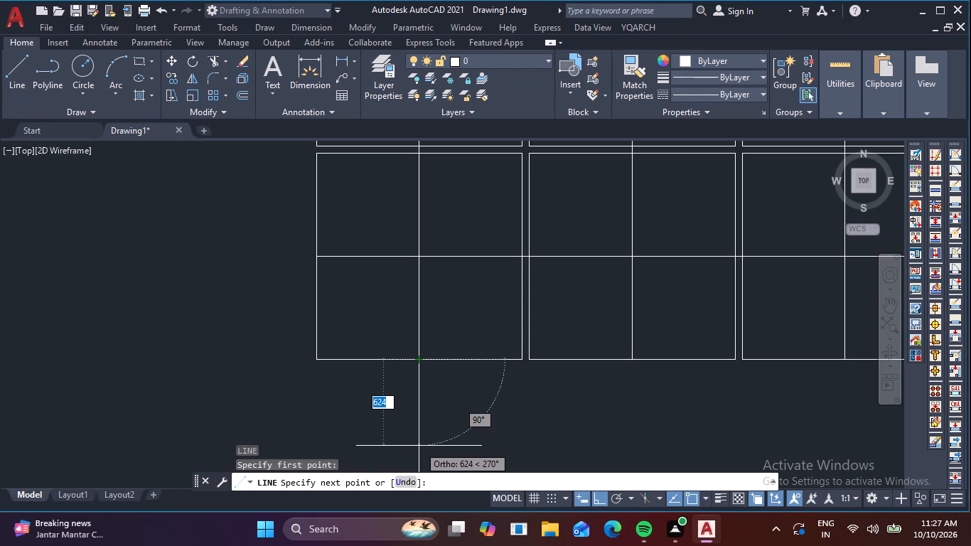
key(BackSpace)
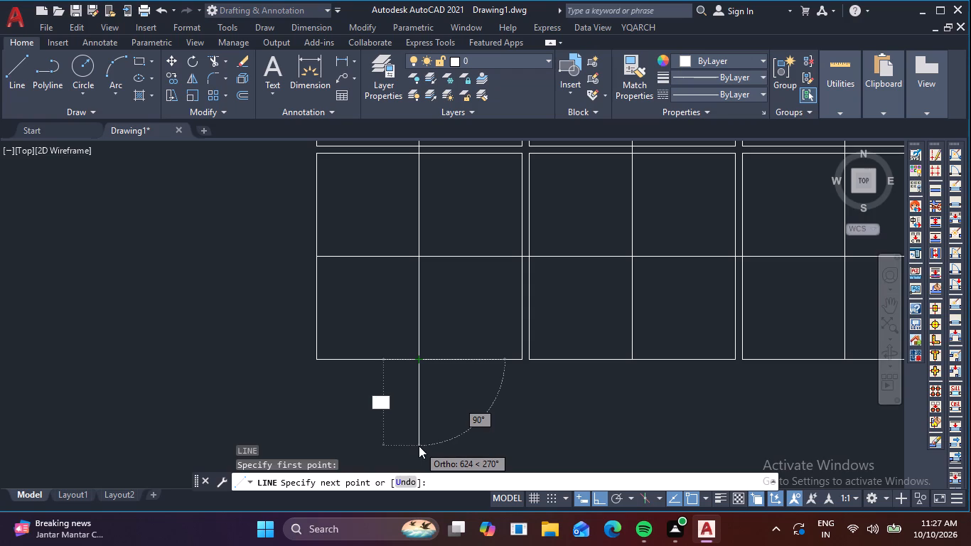
text(50)
key(0)
key(Return)
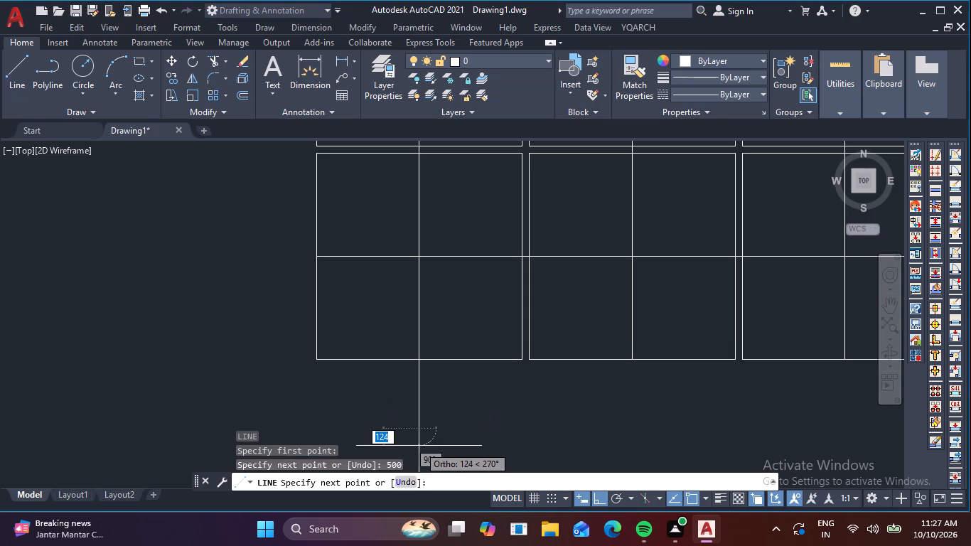
key(space)
Draw a vertical line downward from the grid's bottom-left corner in two consecutive segments of 50 mm and 450 mm.
key(space)
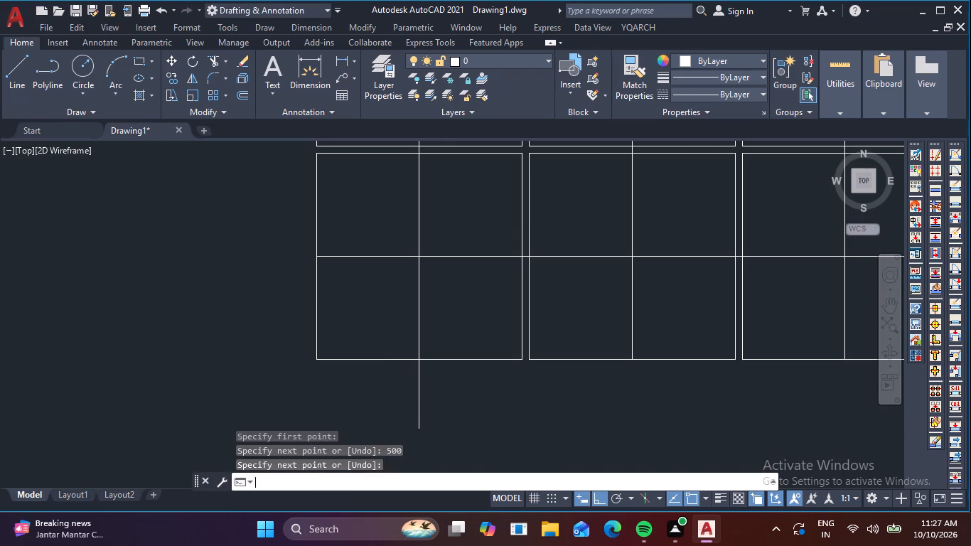
click(320, 358)
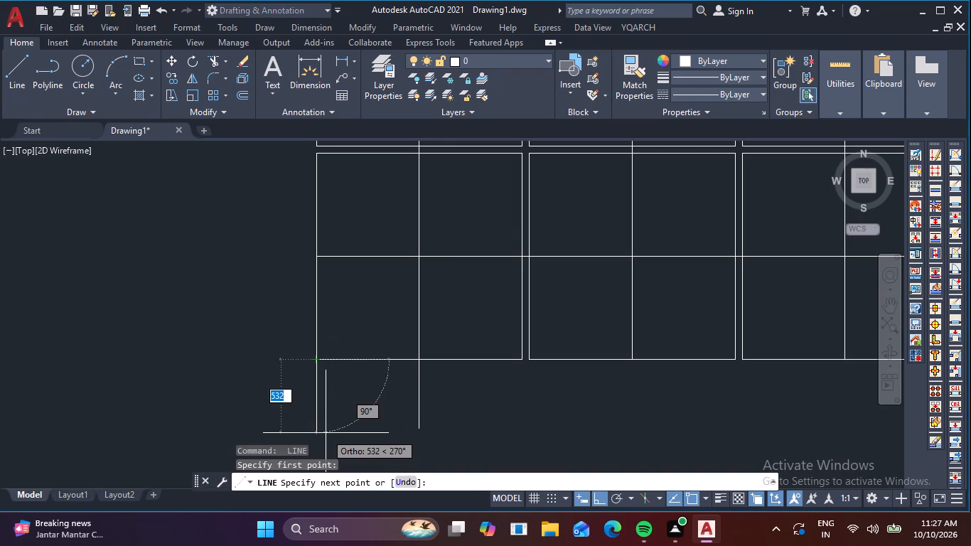
text(50)
key(Return)
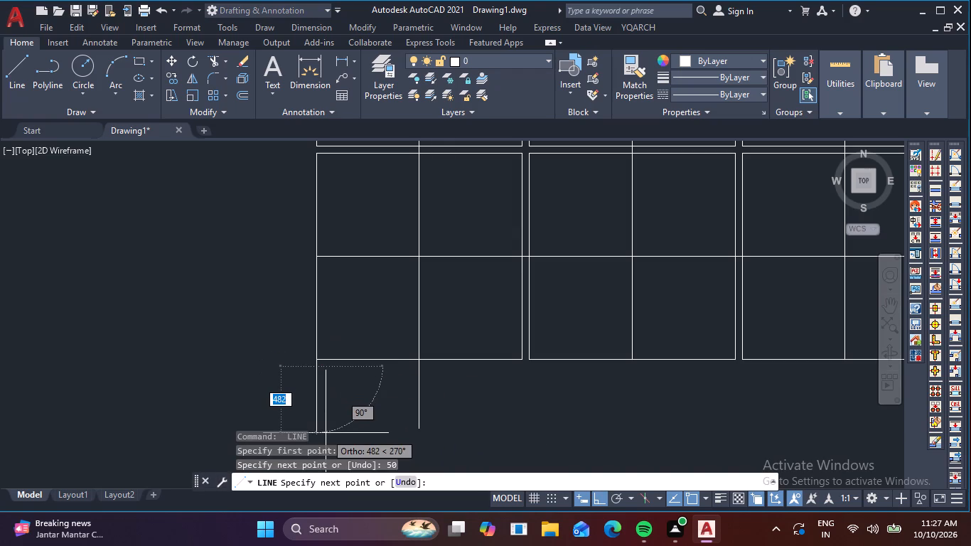
text(45)
key(0)
key(Return)
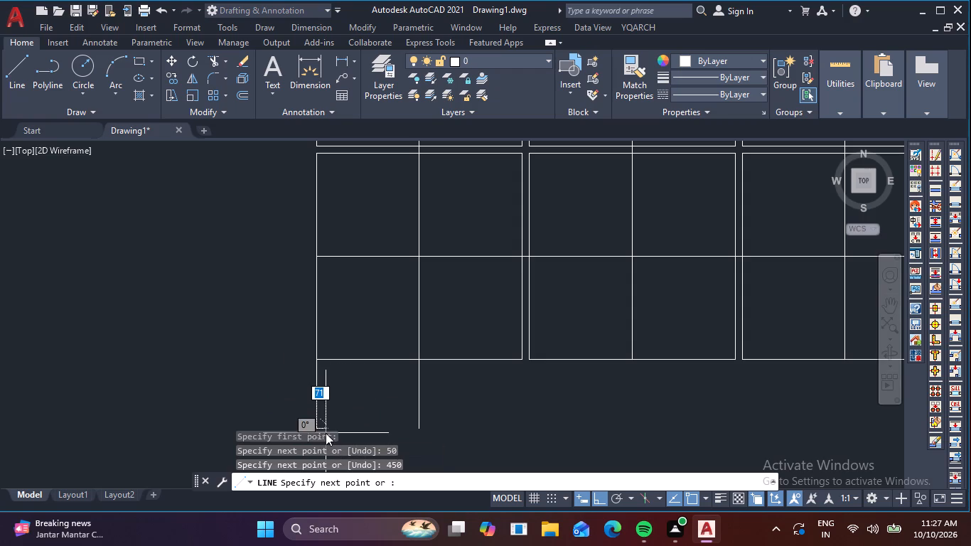
key(Escape)
Draw 500 mm vertical lines downward from the two panel corners on either side of the first vertical gap.
key(space)
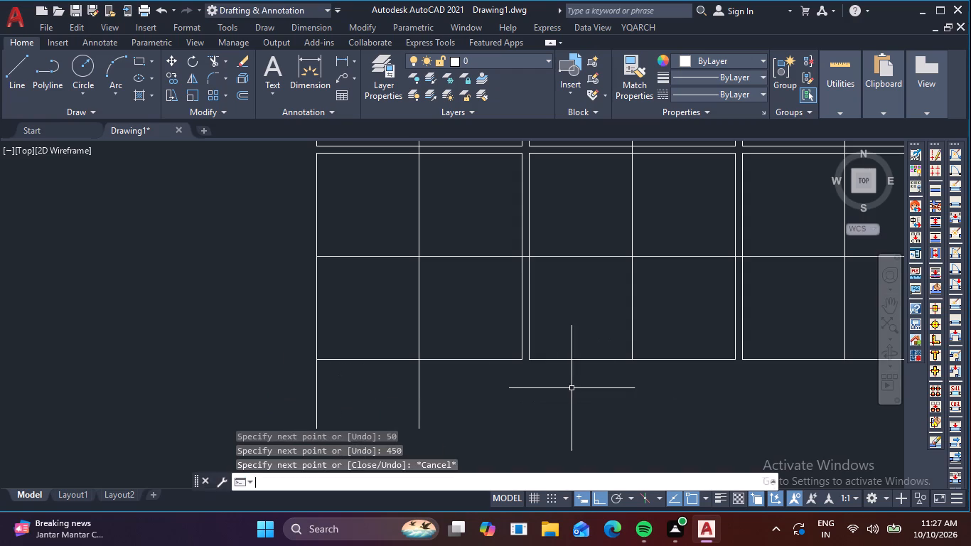
click(524, 359)
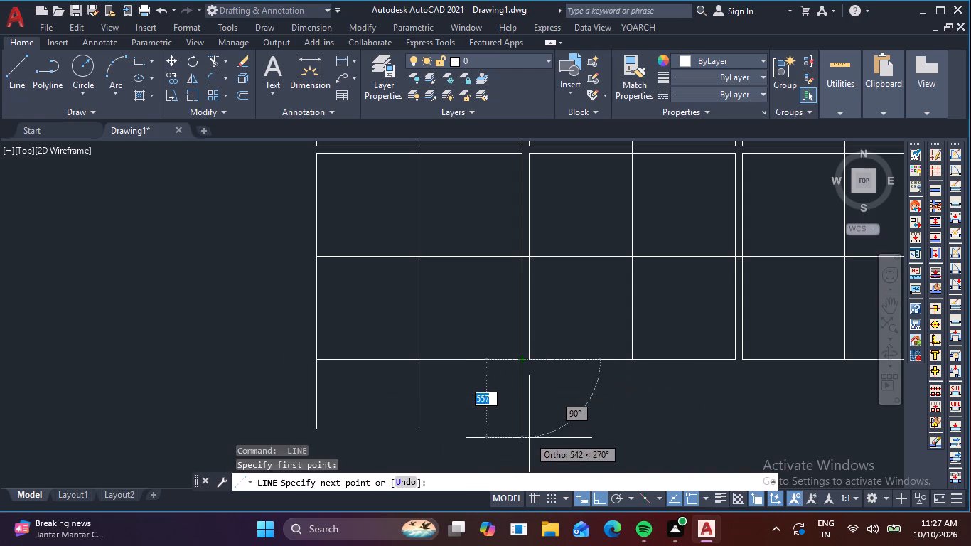
text(500)
key(Return)
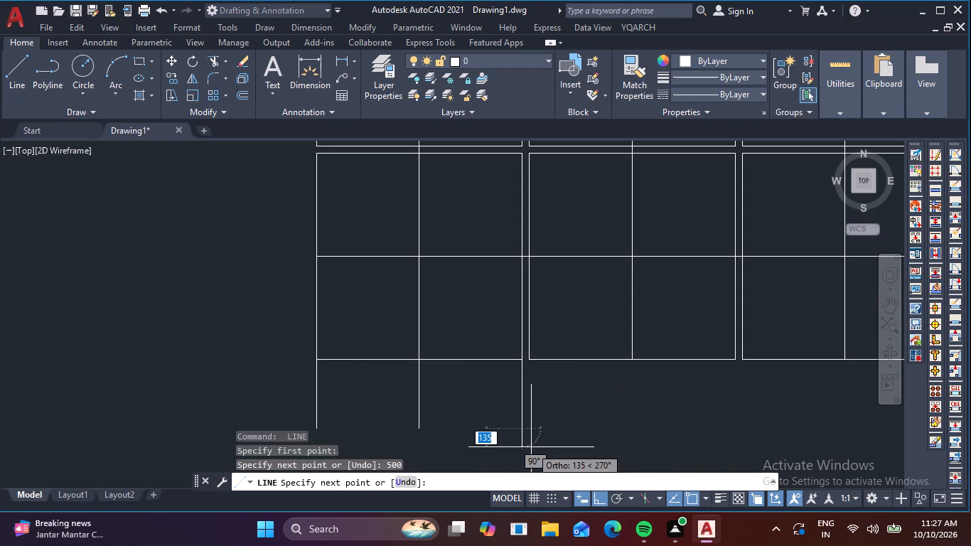
key(space)
key(space)
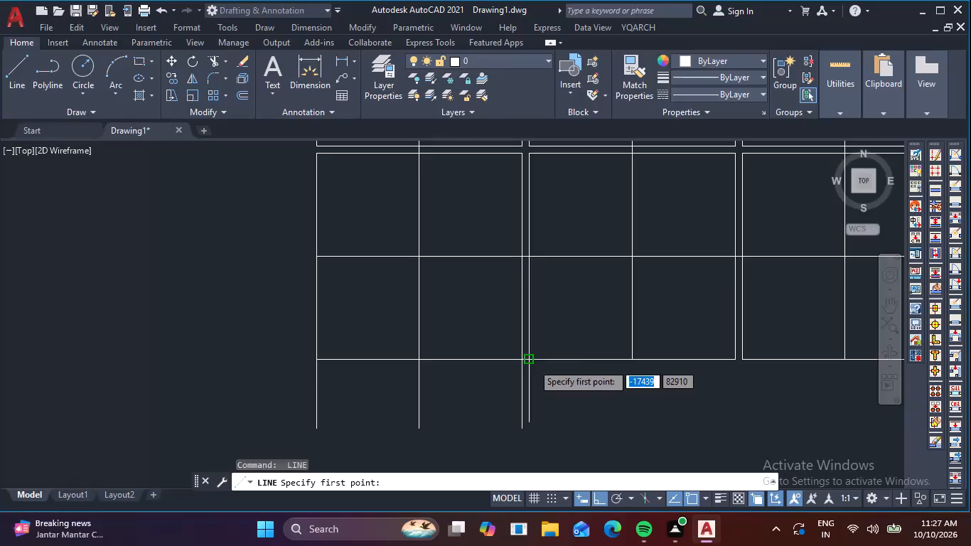
click(530, 360)
text(500)
key(Return)
key(space)
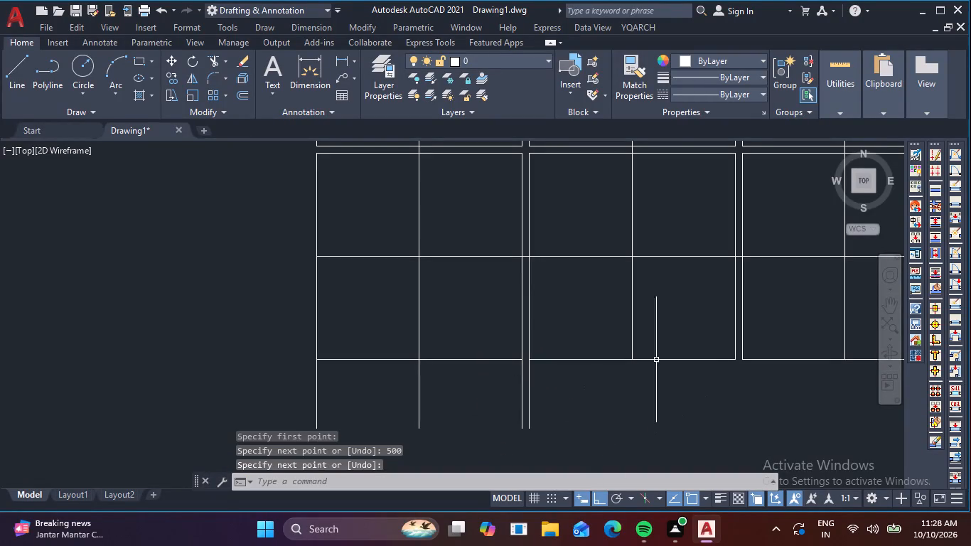
Draw 500 mm vertical lines downward from the bottom of the middle panel's centre line and from its bottom-right corner.
key(space)
click(633, 360)
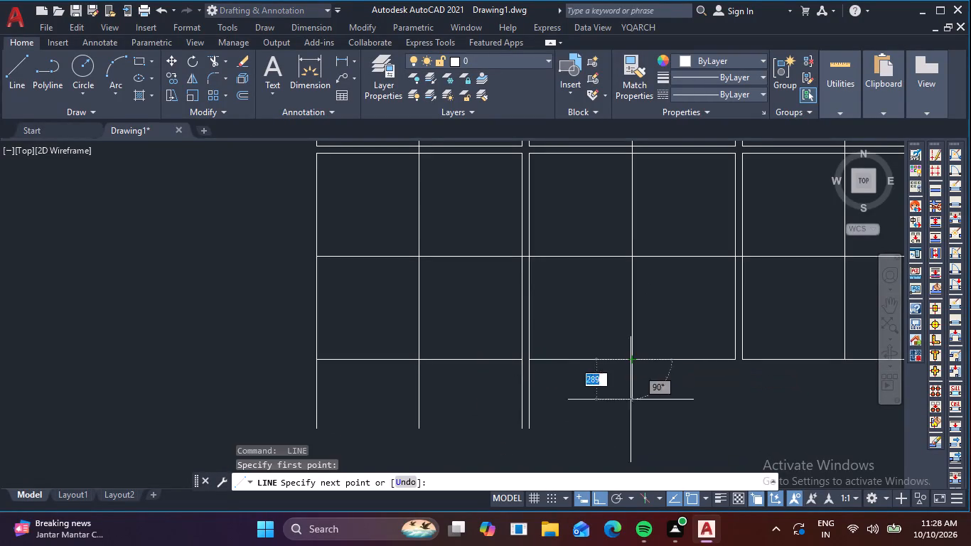
text(500)
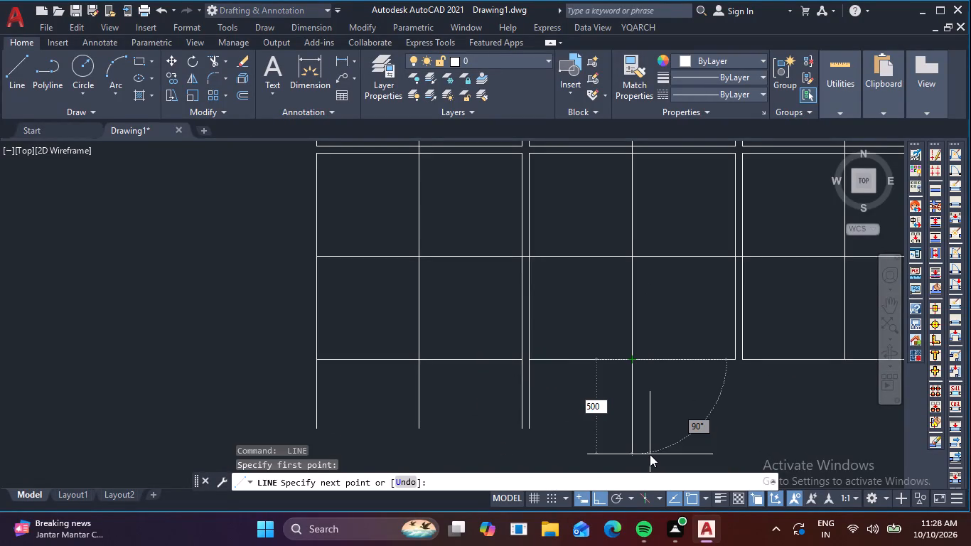
key(Return)
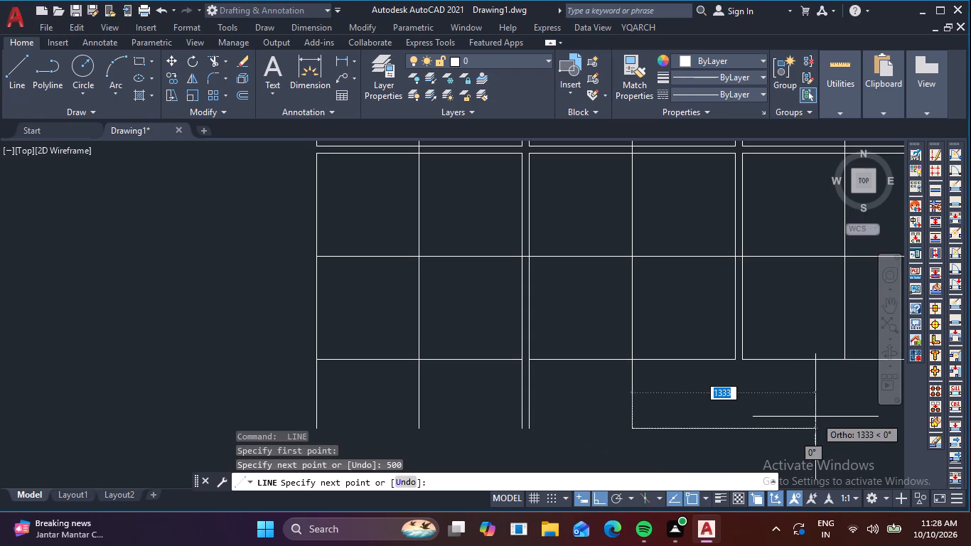
key(space)
key(space)
click(734, 363)
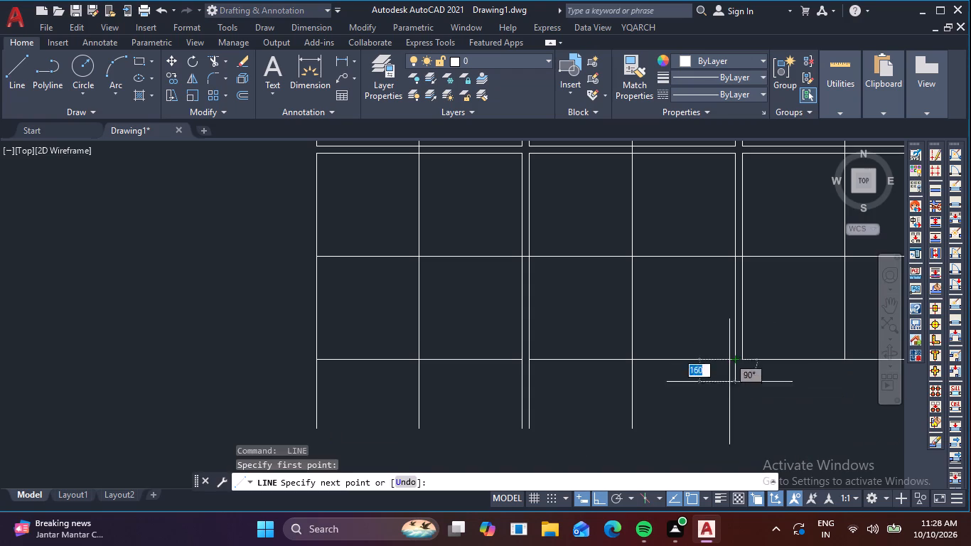
text(500)
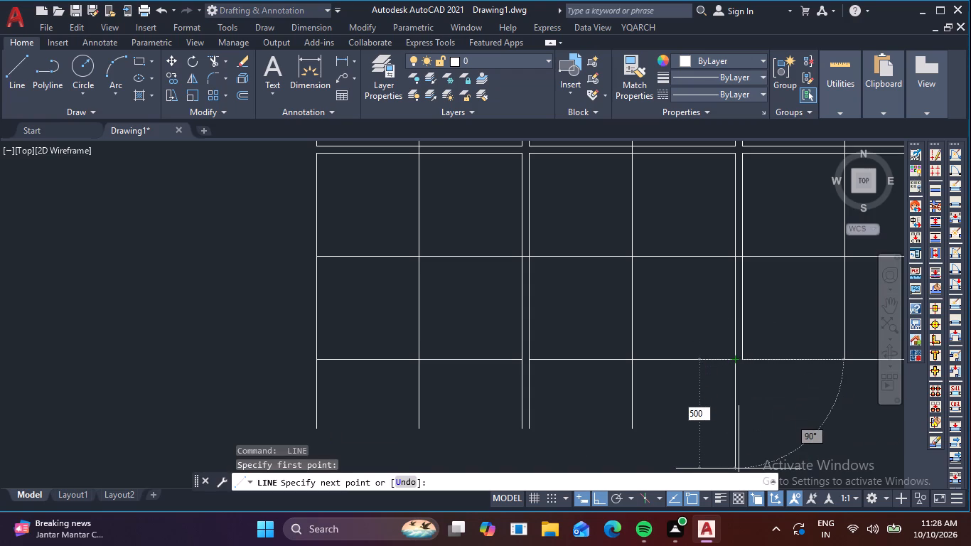
key(Return)
key(space)
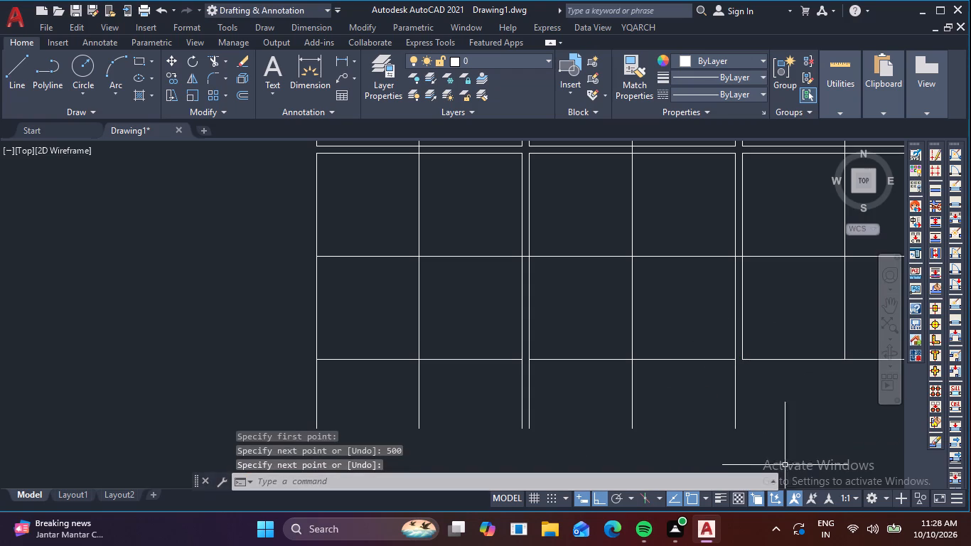
Draw 500 mm vertical lines downward from the lower-right panel's bottom-left corner and from the bottom of its centre line.
key(space)
click(747, 359)
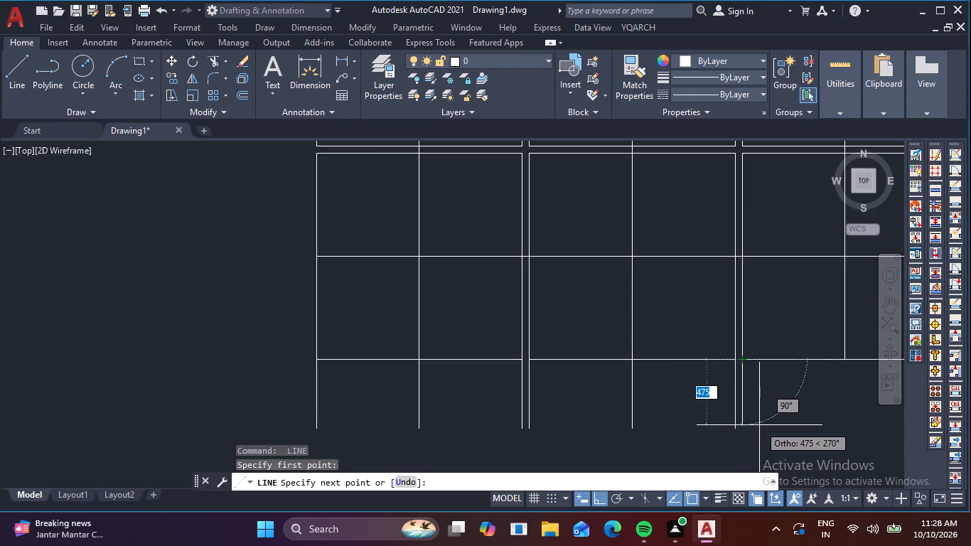
text(500)
key(Return)
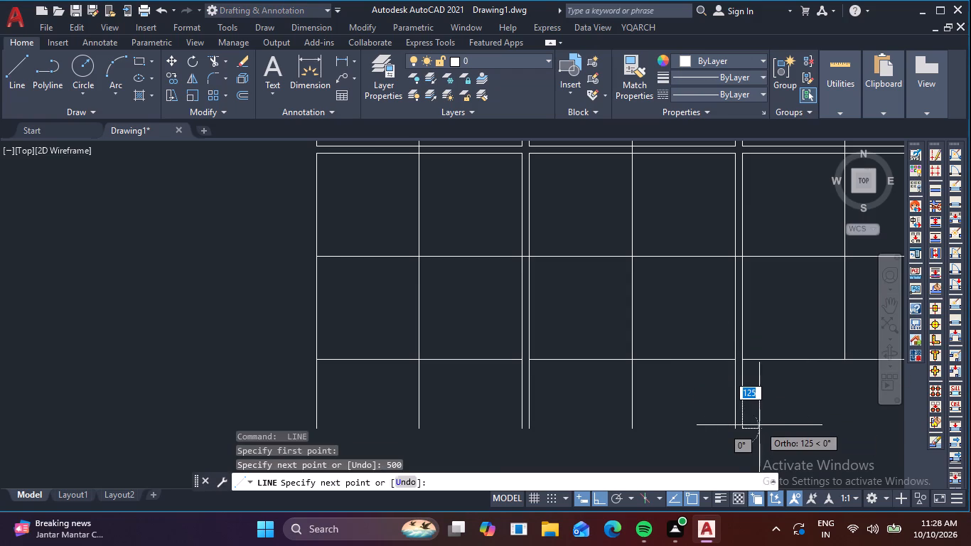
key(space)
middle_drag(670, 397, 382, 383)
key(space)
click(557, 342)
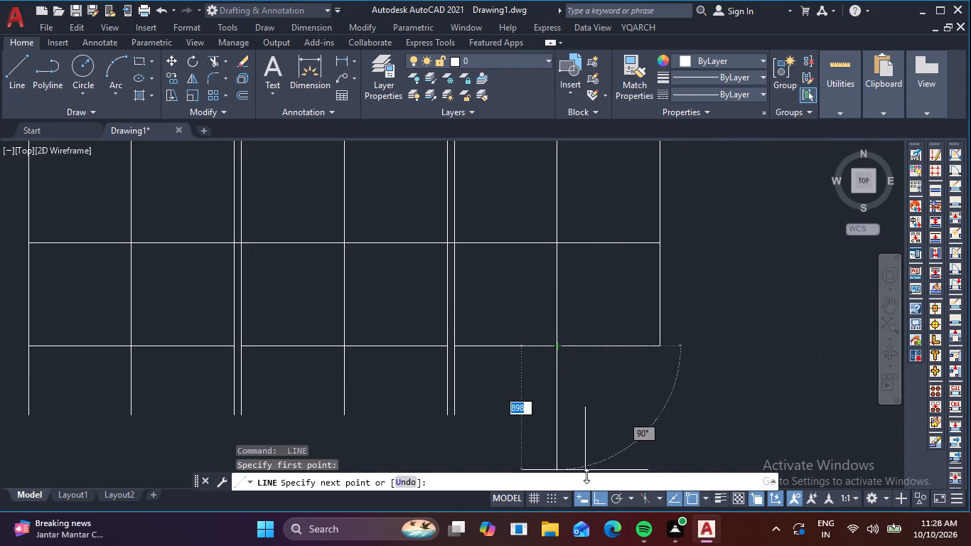
text(50)
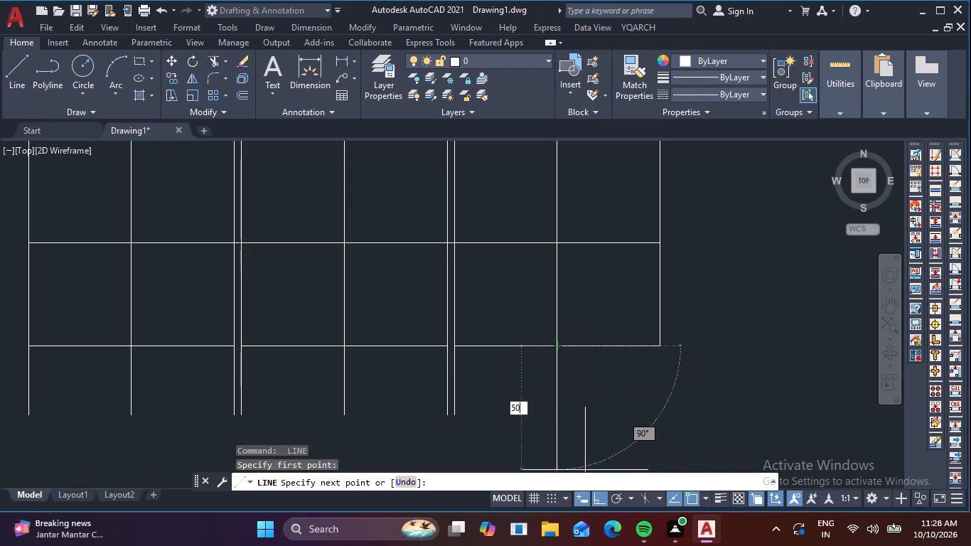
key(0)
key(Return)
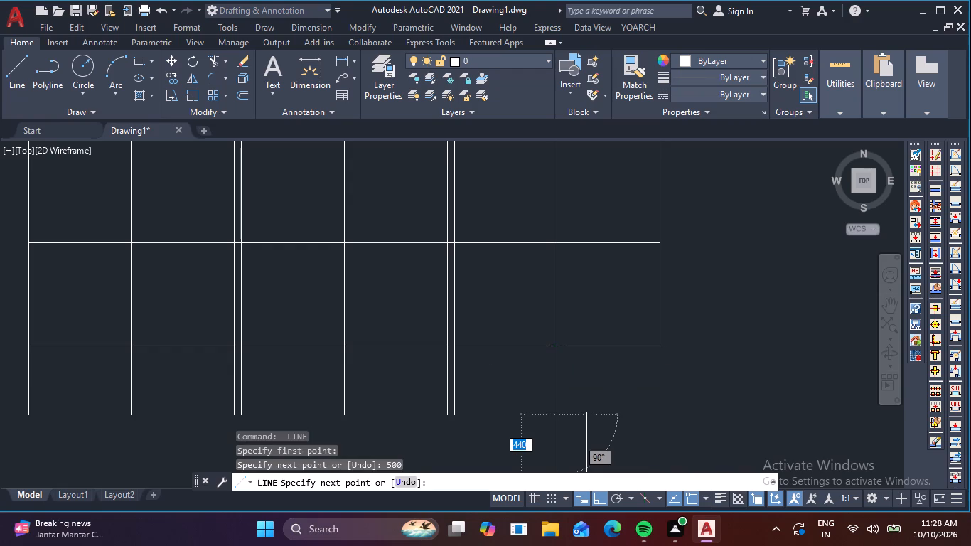
key(space)
Draw a 500 mm vertical line downward from the grid's bottom-right corner.
key(space)
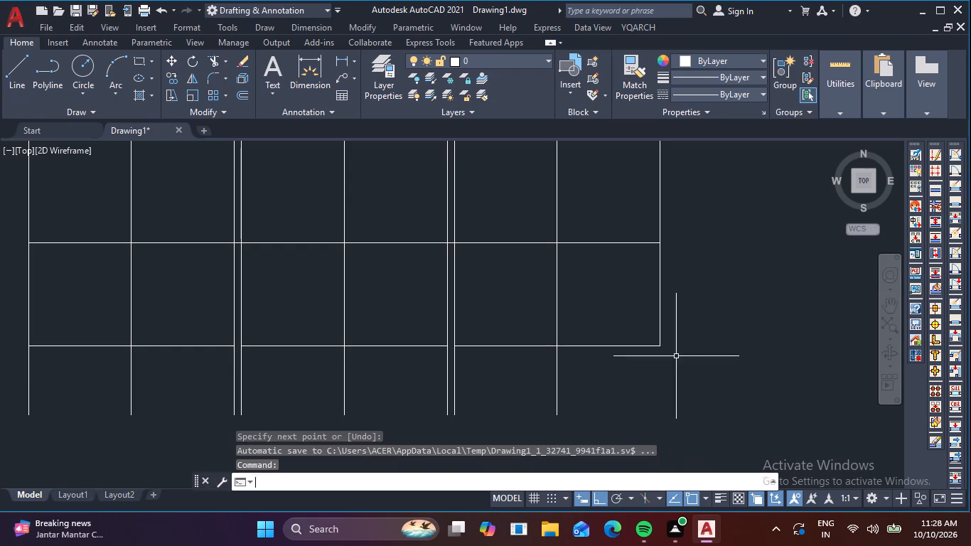
click(660, 344)
text(500)
key(Return)
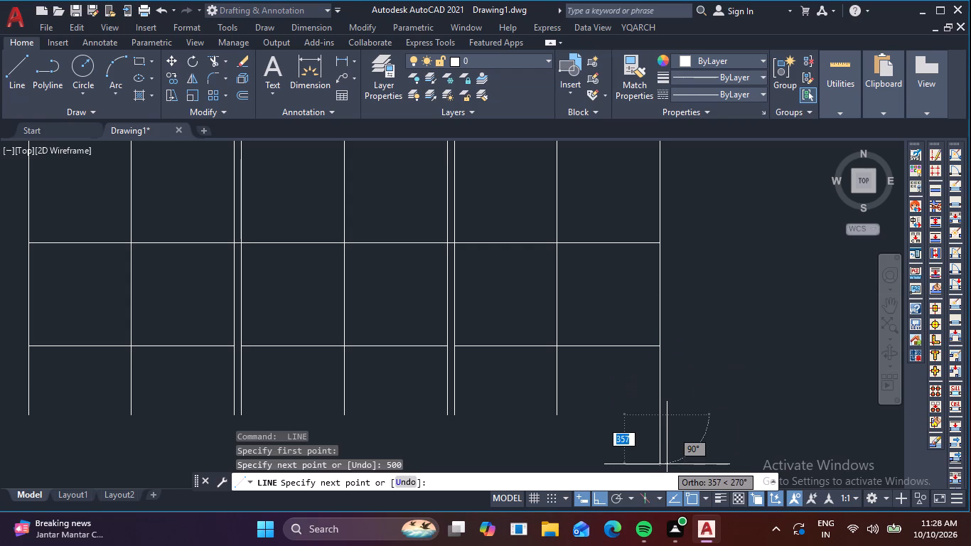
key(Escape)
Draw a 500 by 500 mm rectangle in the empty space left of the panel grid.
scroll(710, 414, down, 2)
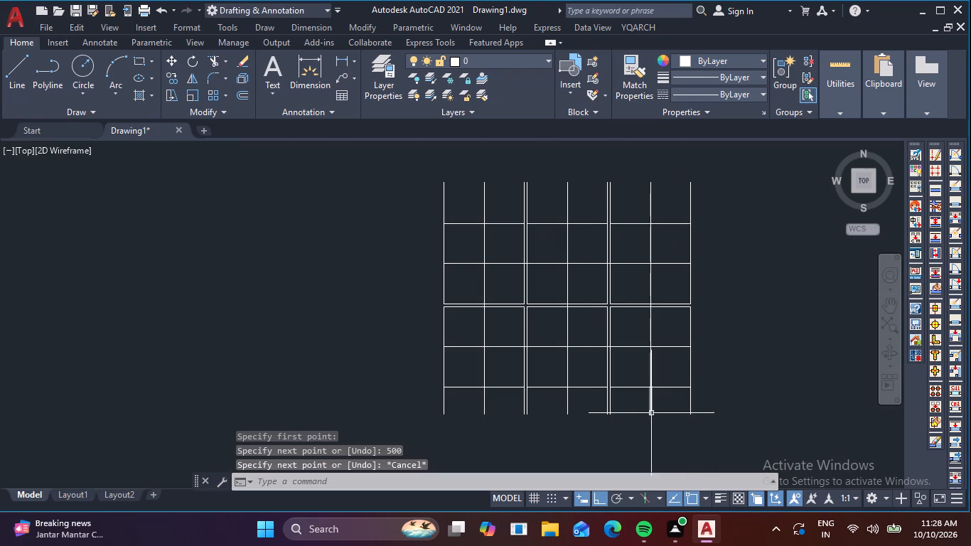
scroll(542, 283, up, 2)
scroll(547, 281, down, 2)
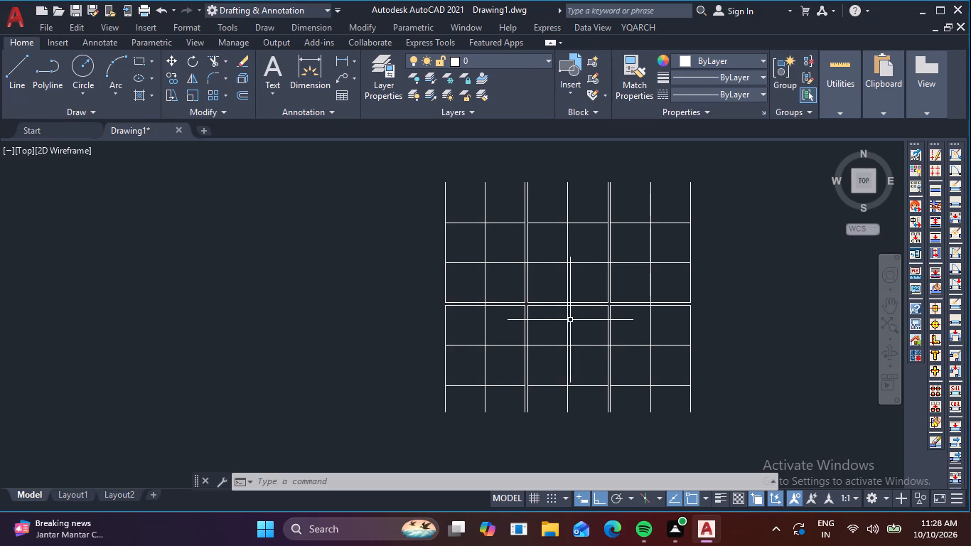
scroll(573, 329, up, 1)
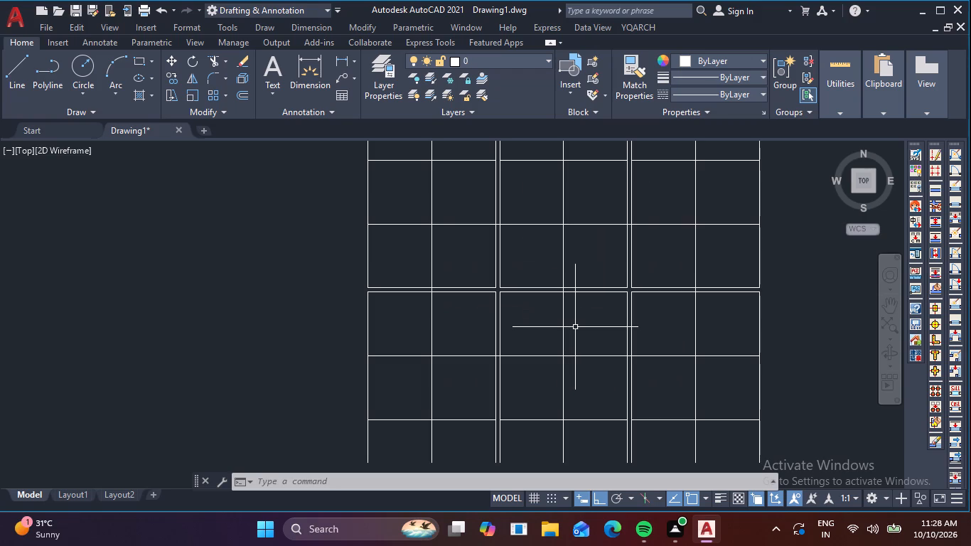
scroll(575, 326, down, 1)
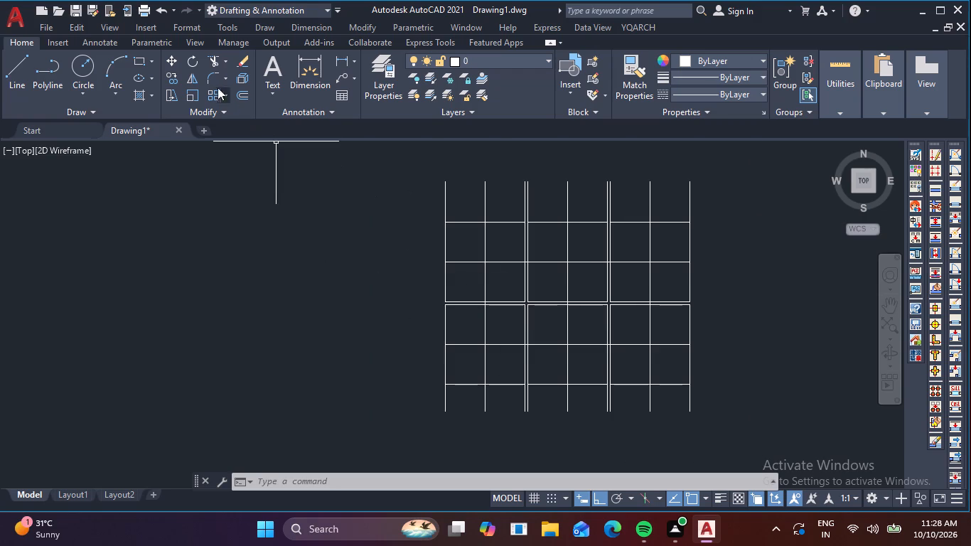
click(143, 58)
click(139, 197)
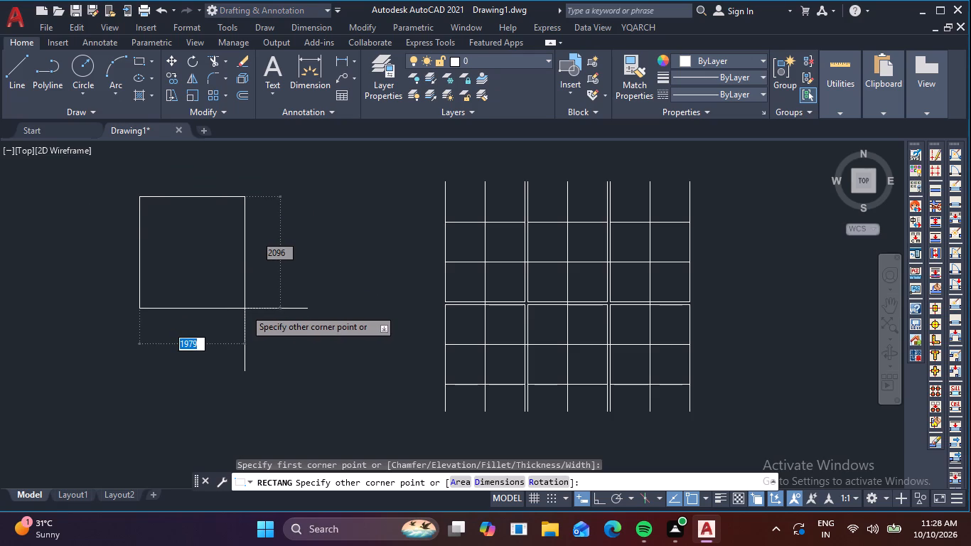
text(500)
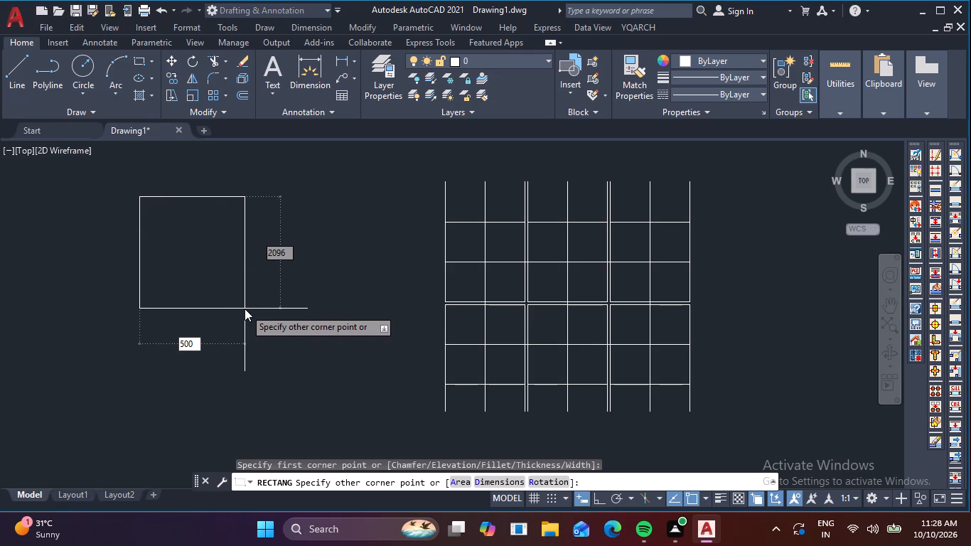
key(Tab)
text(500)
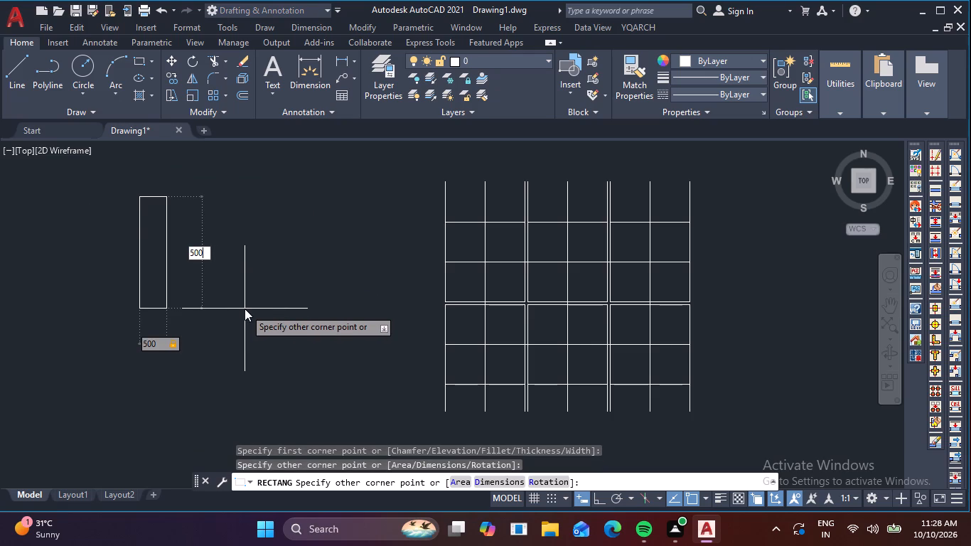
key(Return)
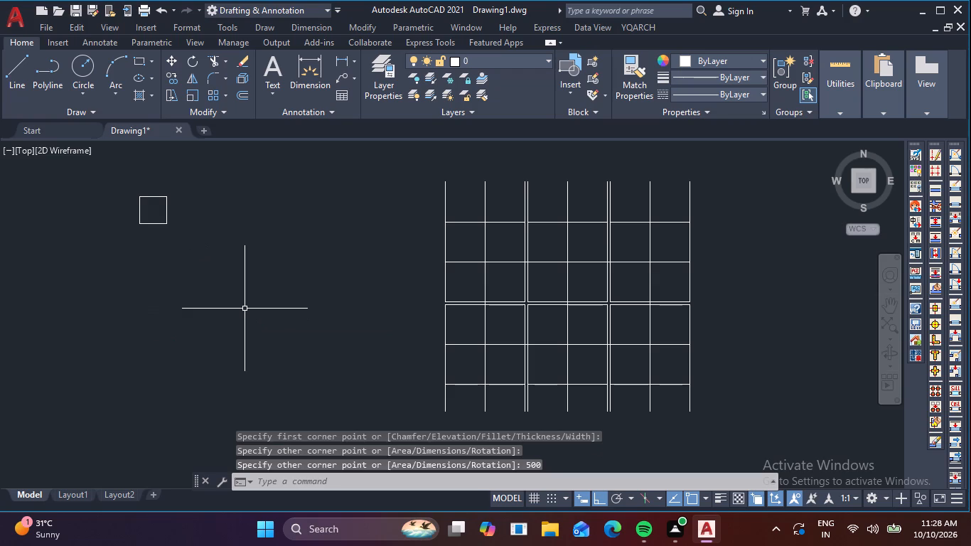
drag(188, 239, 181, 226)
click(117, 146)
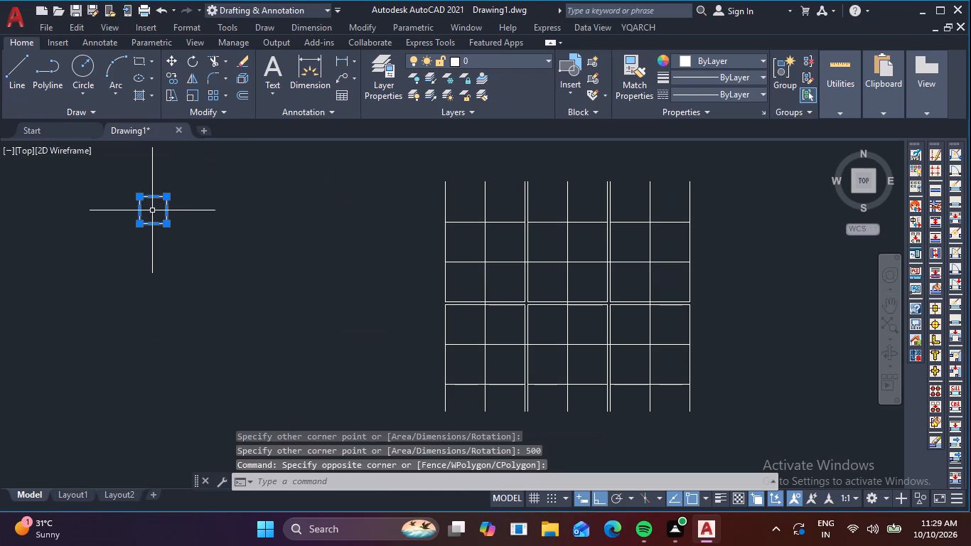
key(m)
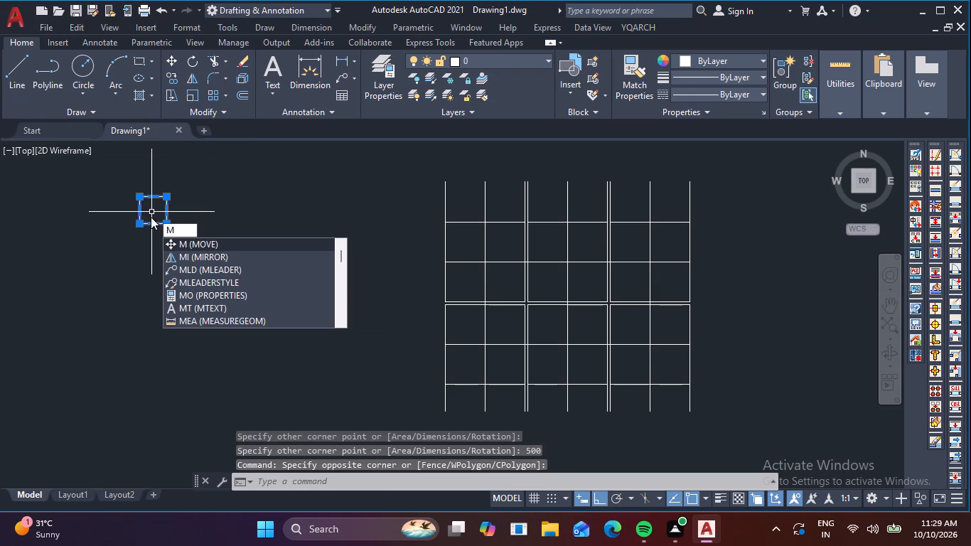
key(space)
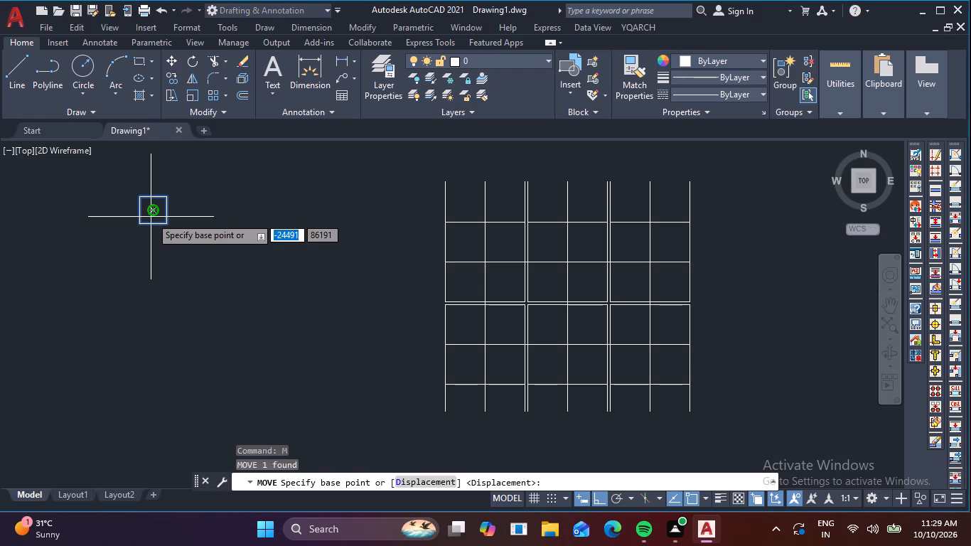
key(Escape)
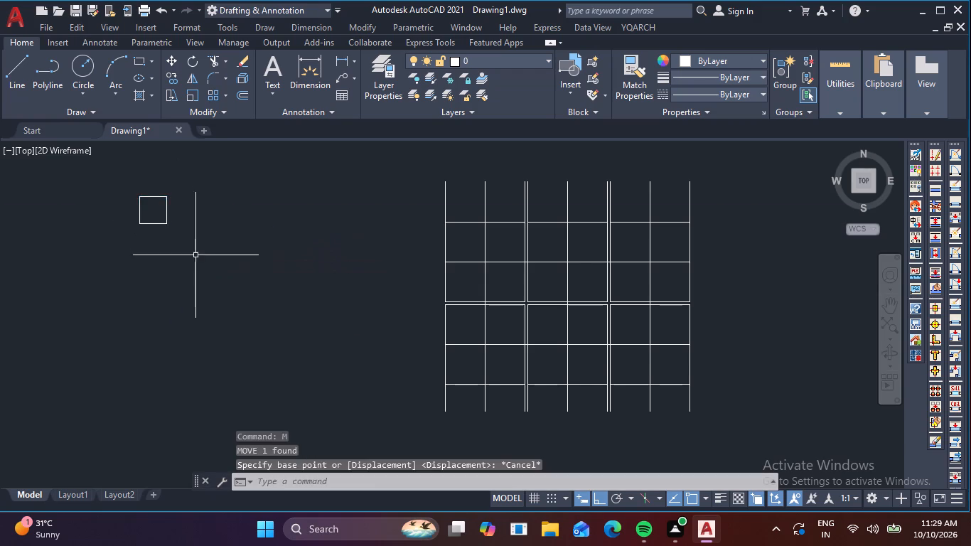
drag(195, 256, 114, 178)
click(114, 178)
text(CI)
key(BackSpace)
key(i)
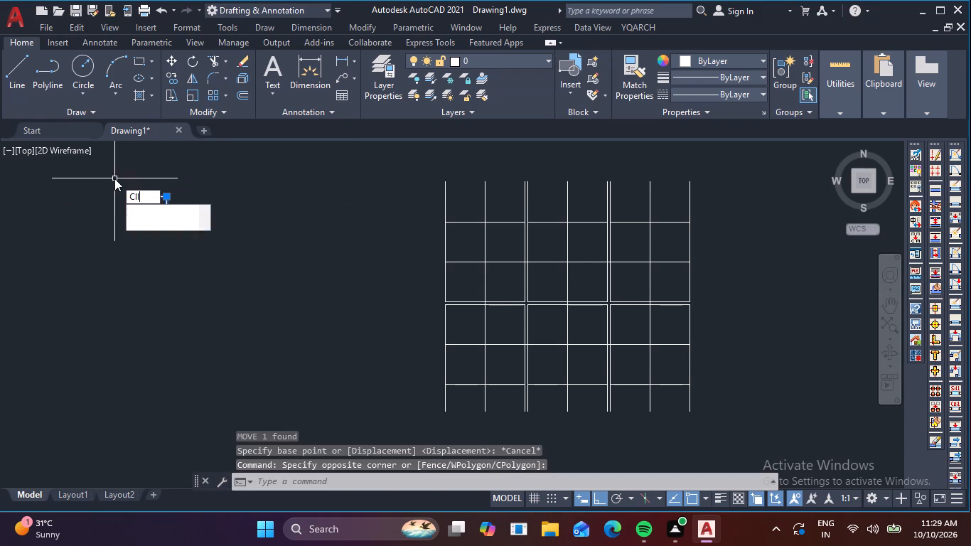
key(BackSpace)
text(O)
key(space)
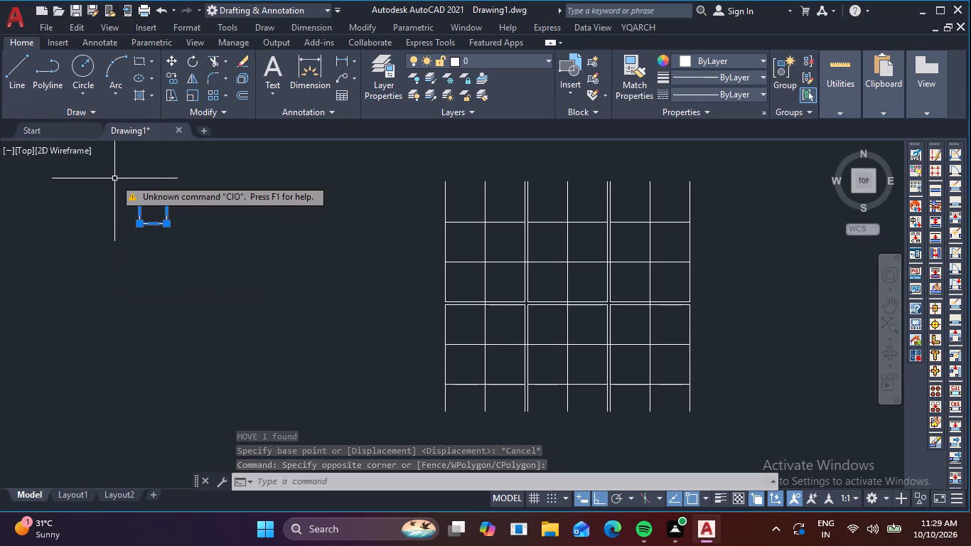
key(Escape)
With Ortho off, copy the 500 mm square from its centre onto the centre-line crossings of the three upper-row panels.
drag(207, 242, 205, 240)
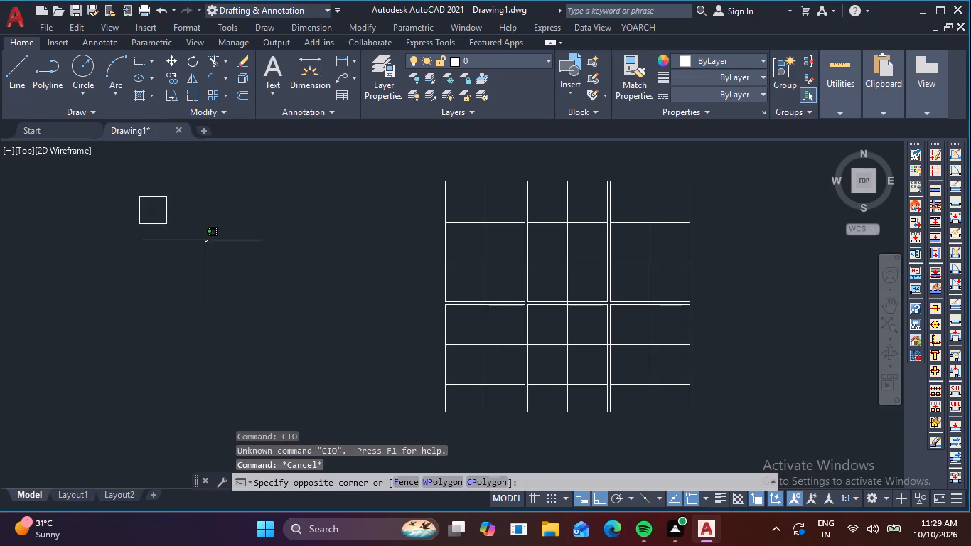
drag(205, 240, 159, 200)
click(124, 179)
text(CO)
key(space)
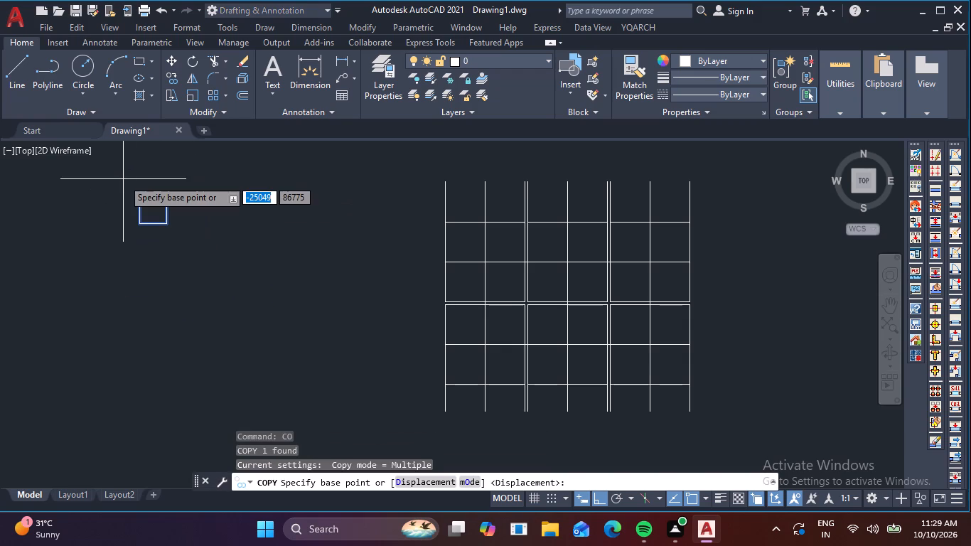
click(150, 211)
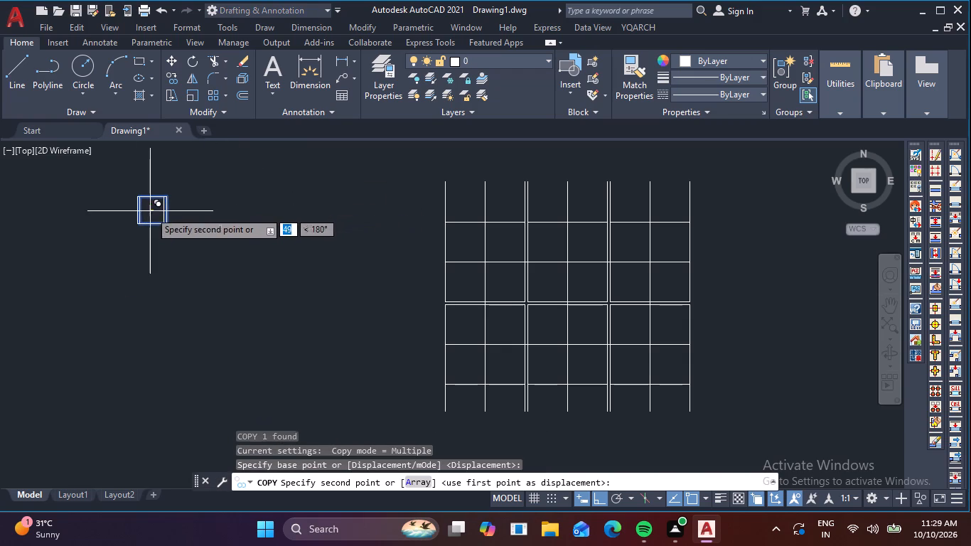
key(F8)
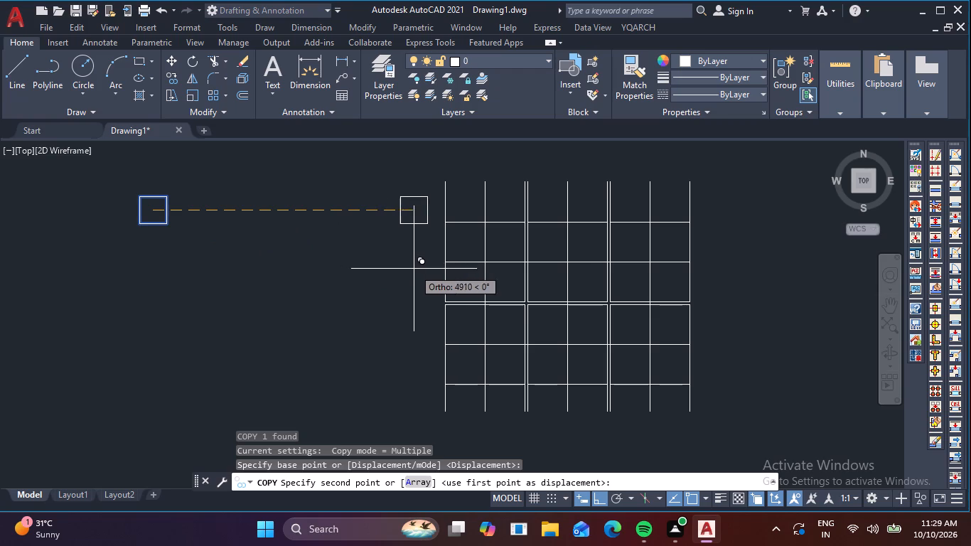
scroll(488, 263, up, 2)
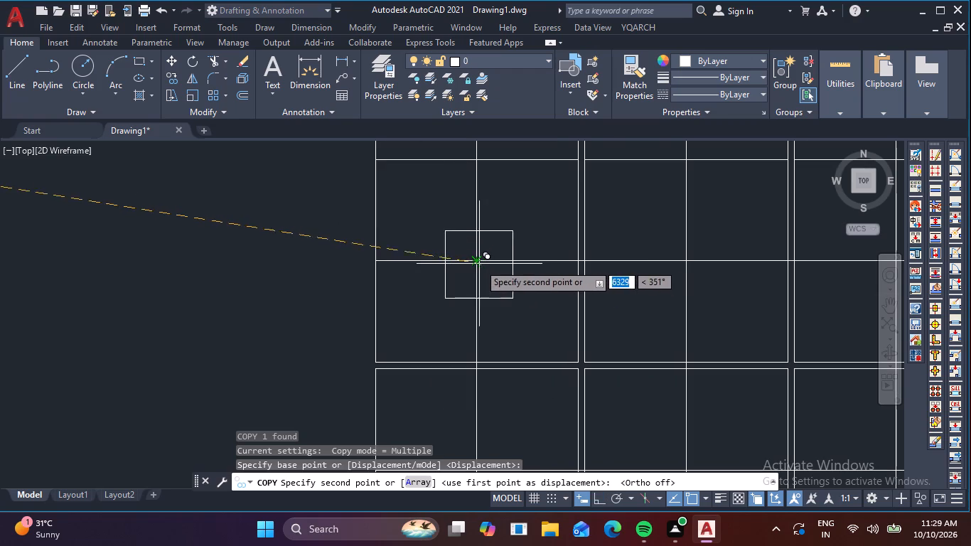
click(479, 264)
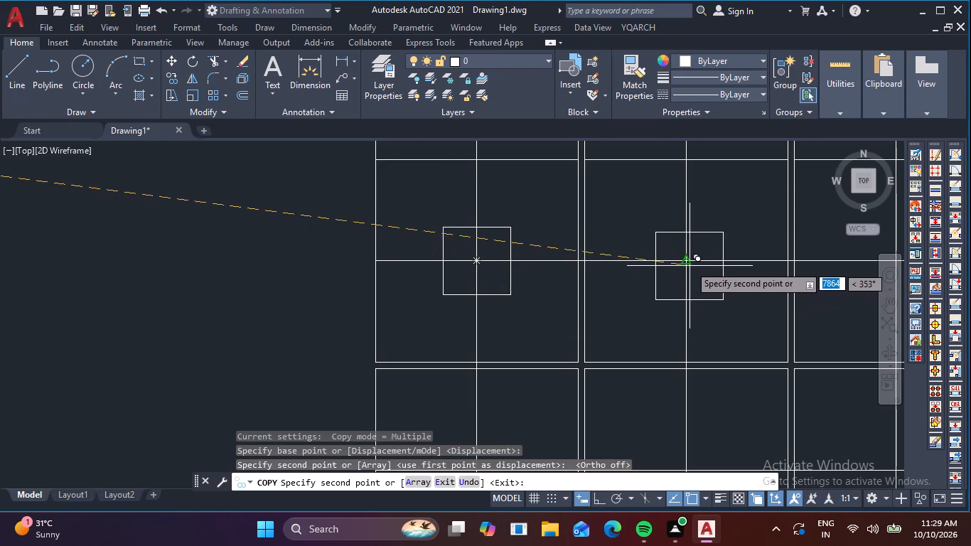
click(688, 262)
scroll(708, 287, down, 1)
middle_drag(708, 288, 486, 292)
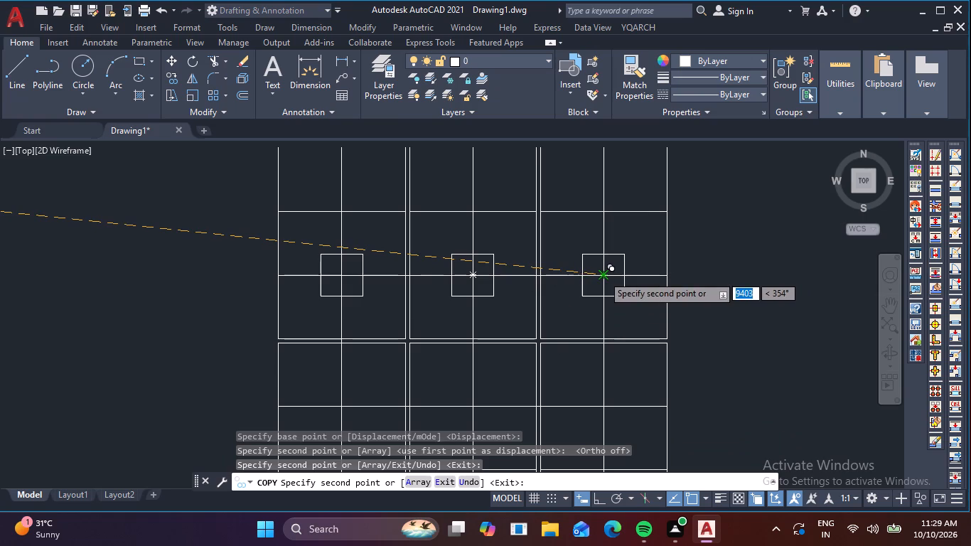
click(603, 275)
Place three more copies of the square on the centre-line crossings of the lower-row panels.
scroll(626, 325, down, 2)
middle_drag(613, 342, 608, 224)
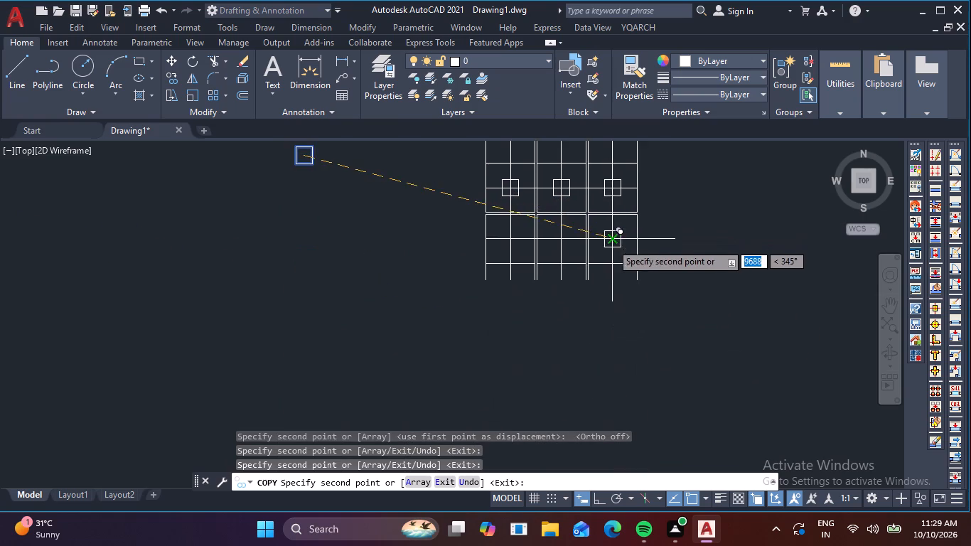
scroll(611, 243, up, 3)
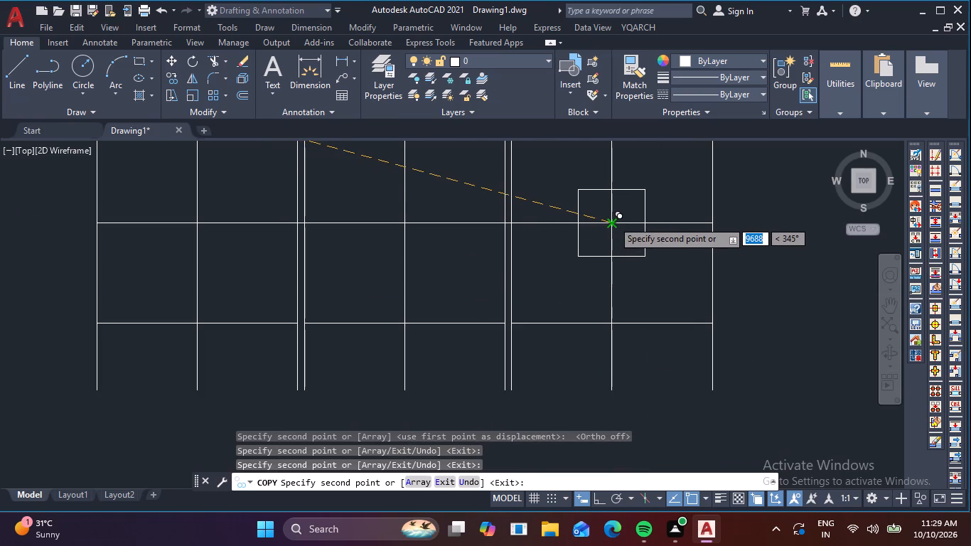
click(613, 220)
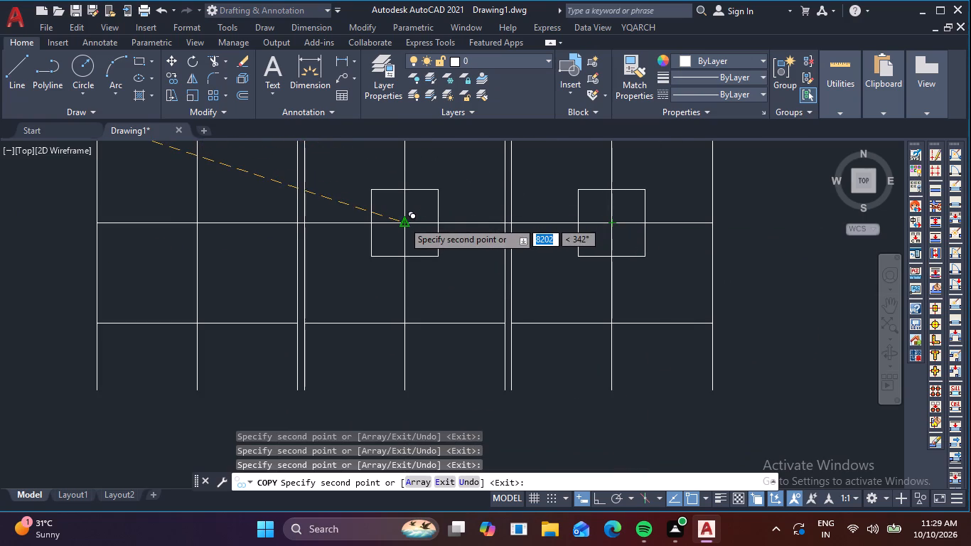
click(403, 221)
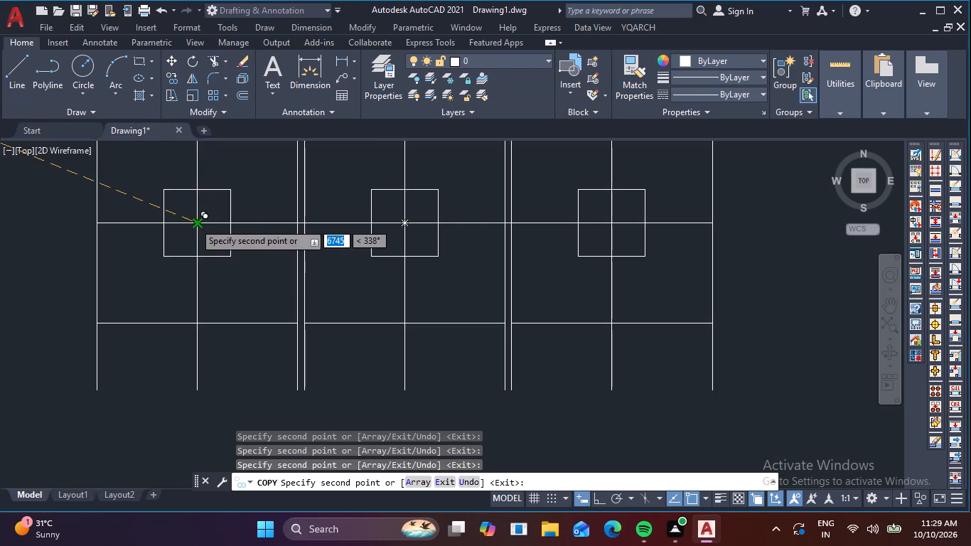
click(194, 223)
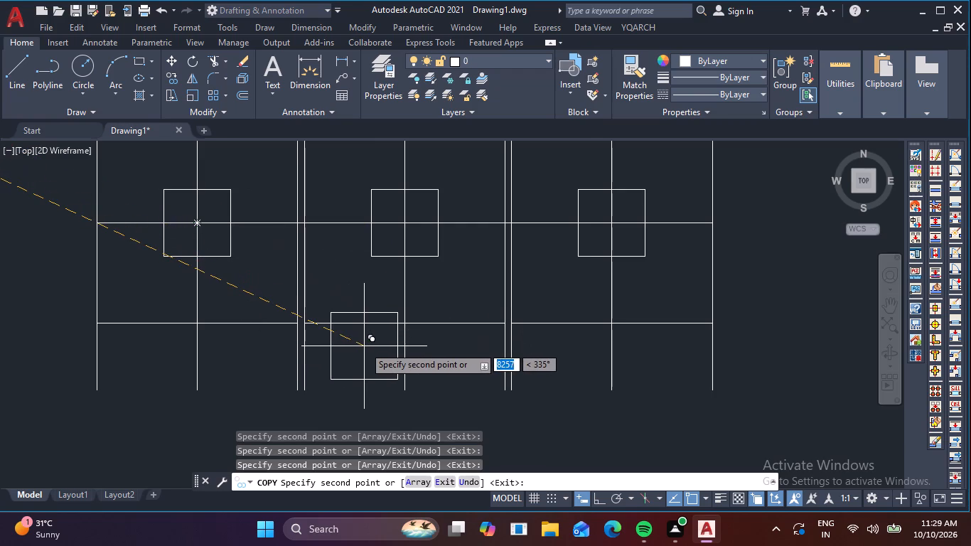
key(Escape)
Finish copying the squares and start a hatch with the AR-SAND pattern.
scroll(368, 327, down, 3)
key(h)
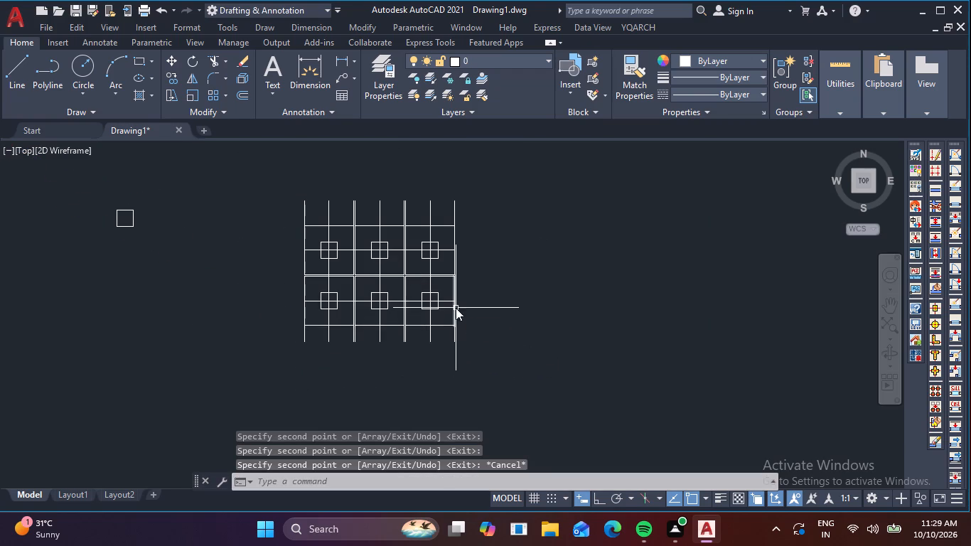
key(b)
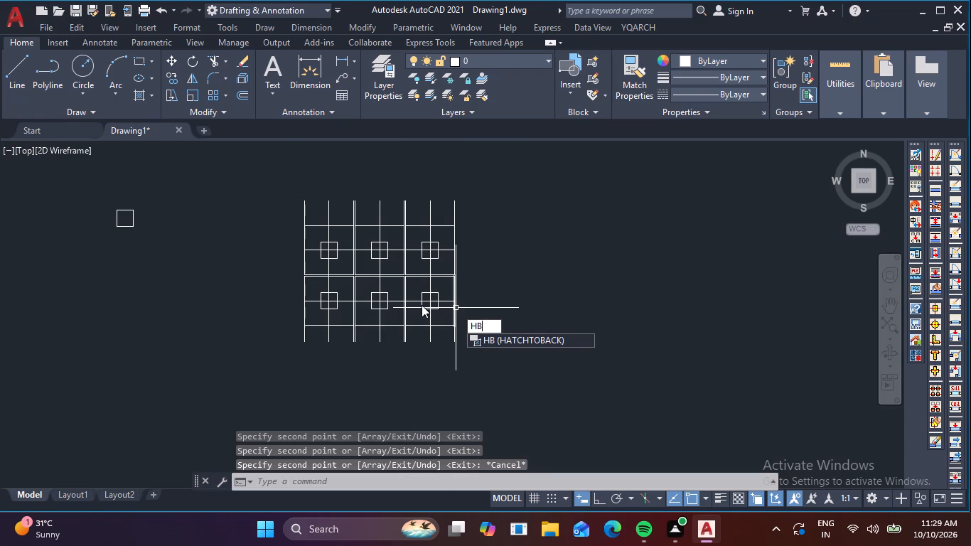
key(Escape)
key(h)
key(space)
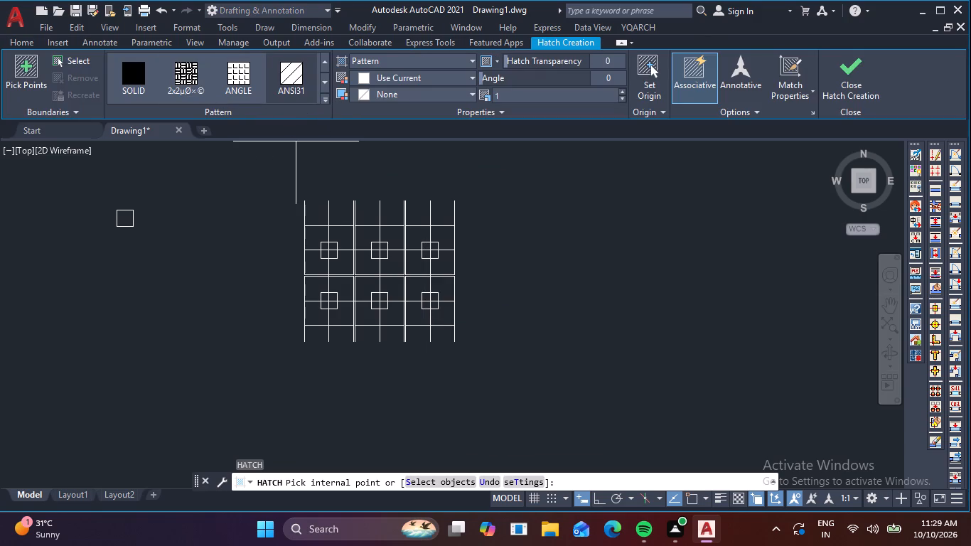
click(320, 97)
scroll(212, 139, down, 2)
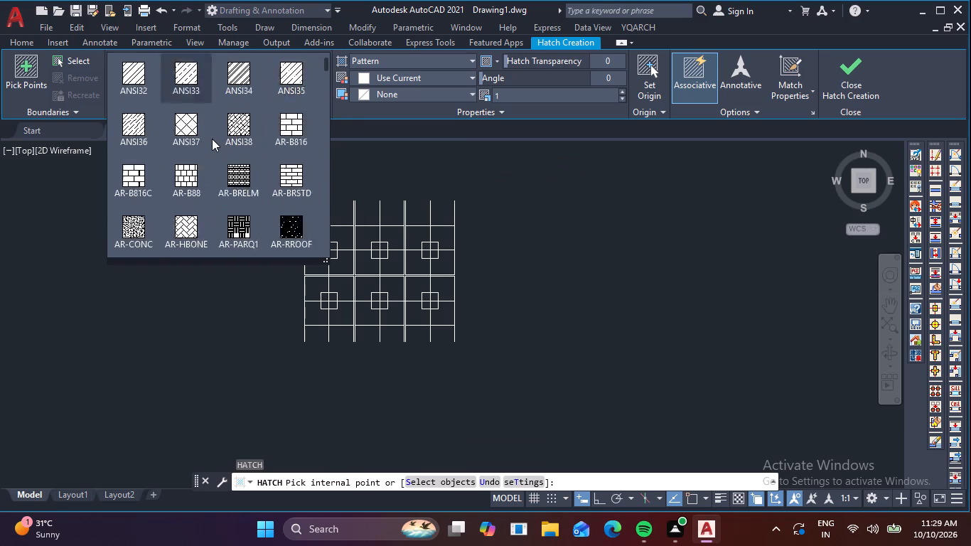
scroll(212, 139, down, 1)
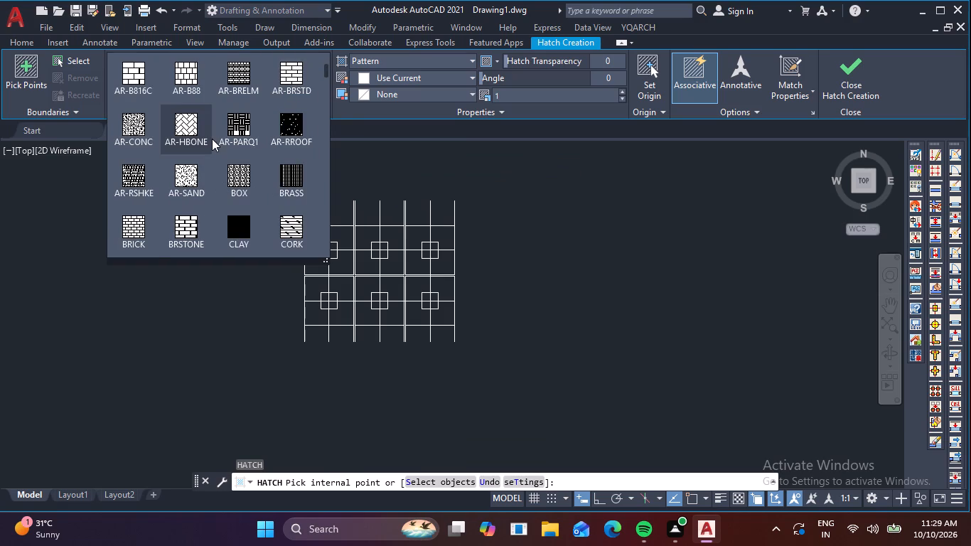
scroll(212, 139, down, 1)
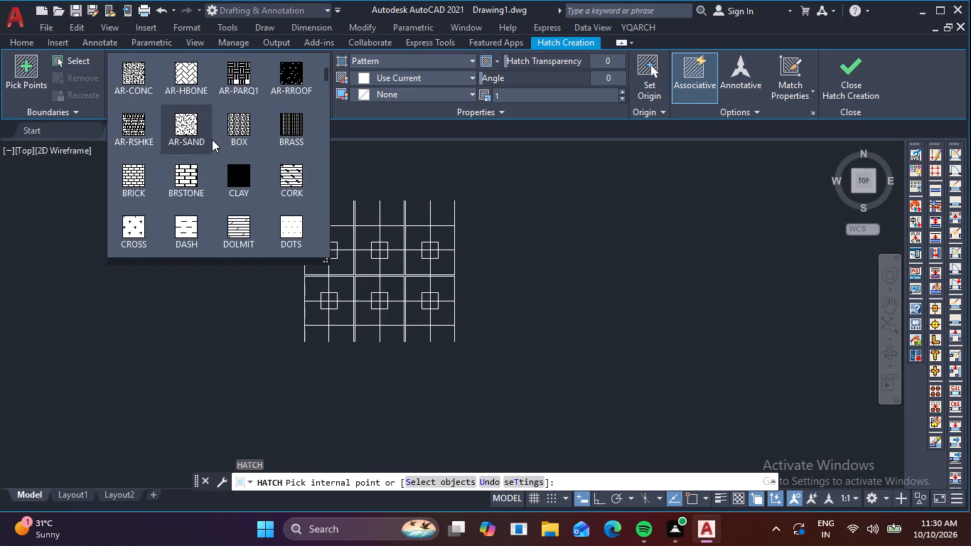
scroll(212, 139, up, 3)
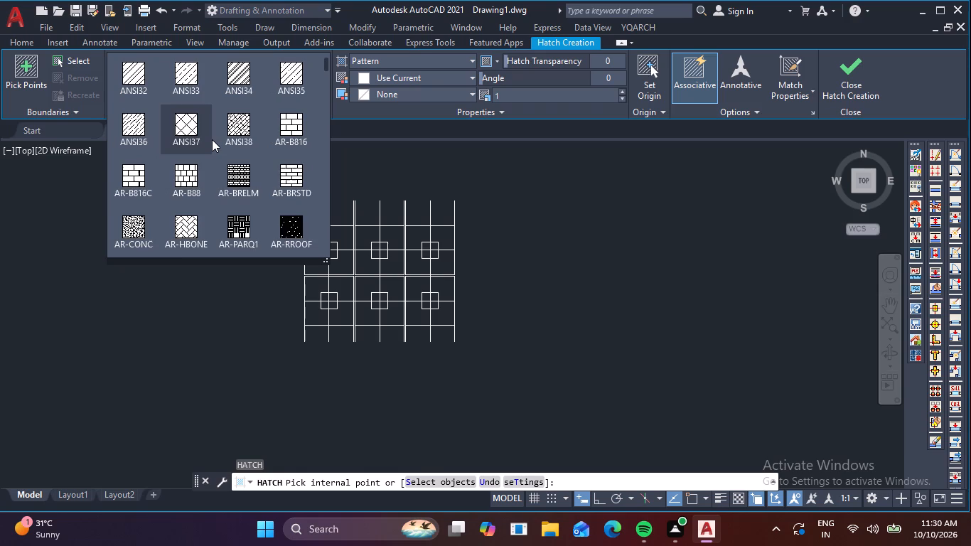
scroll(212, 139, down, 2)
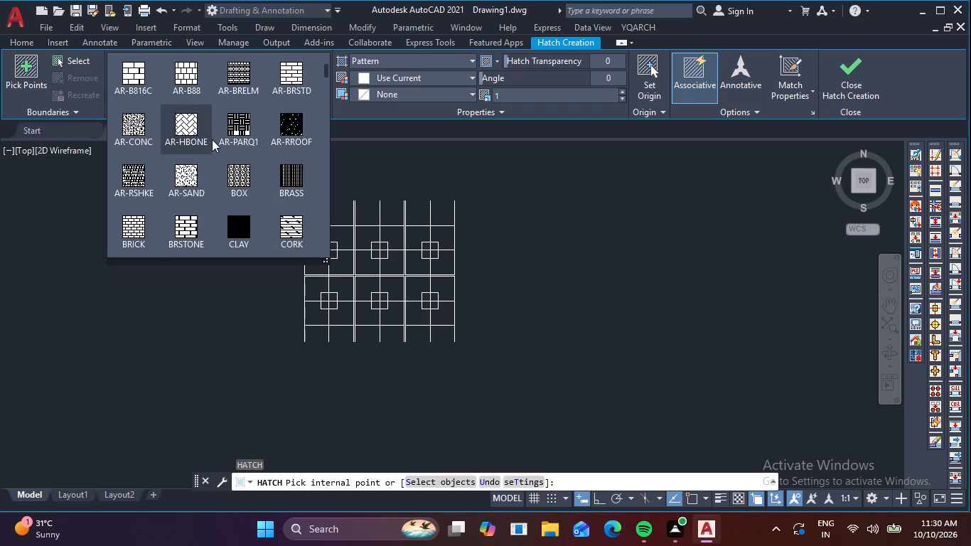
click(193, 173)
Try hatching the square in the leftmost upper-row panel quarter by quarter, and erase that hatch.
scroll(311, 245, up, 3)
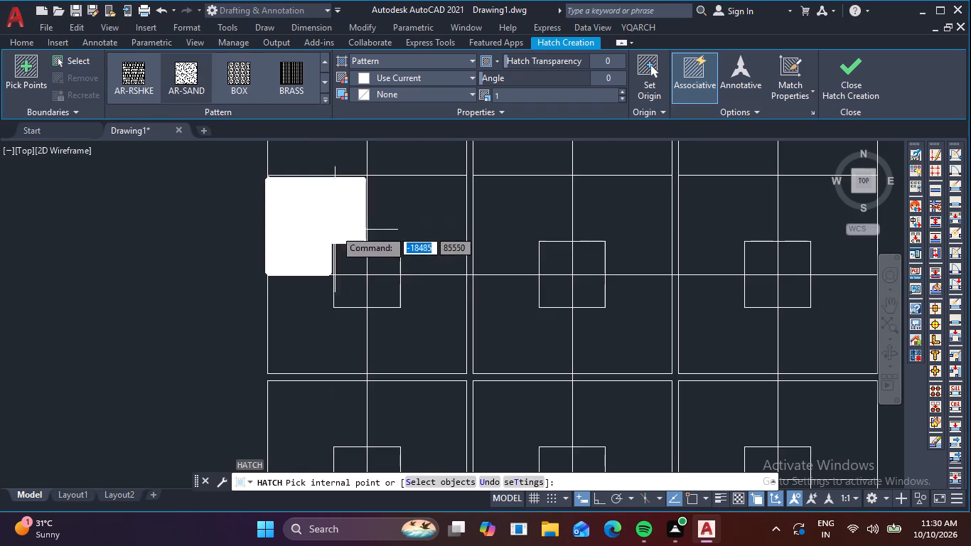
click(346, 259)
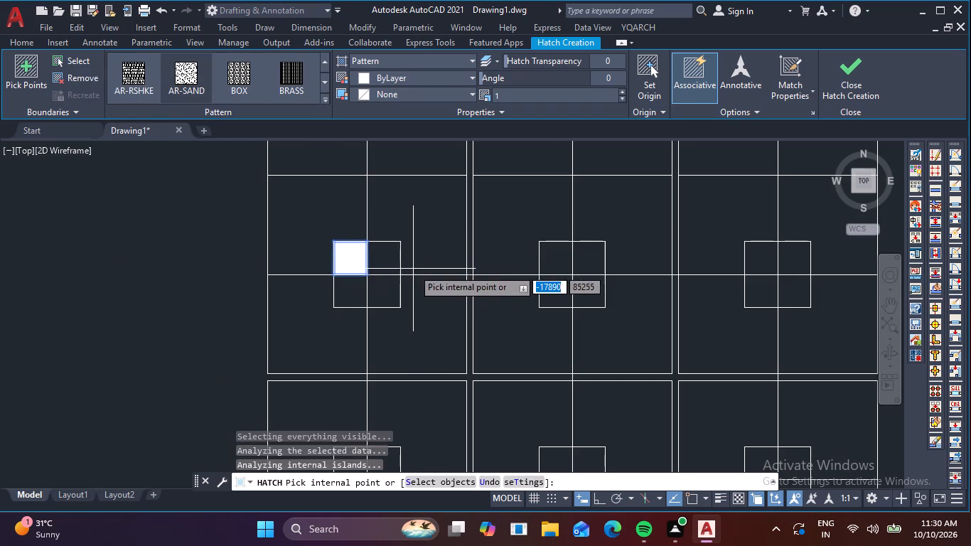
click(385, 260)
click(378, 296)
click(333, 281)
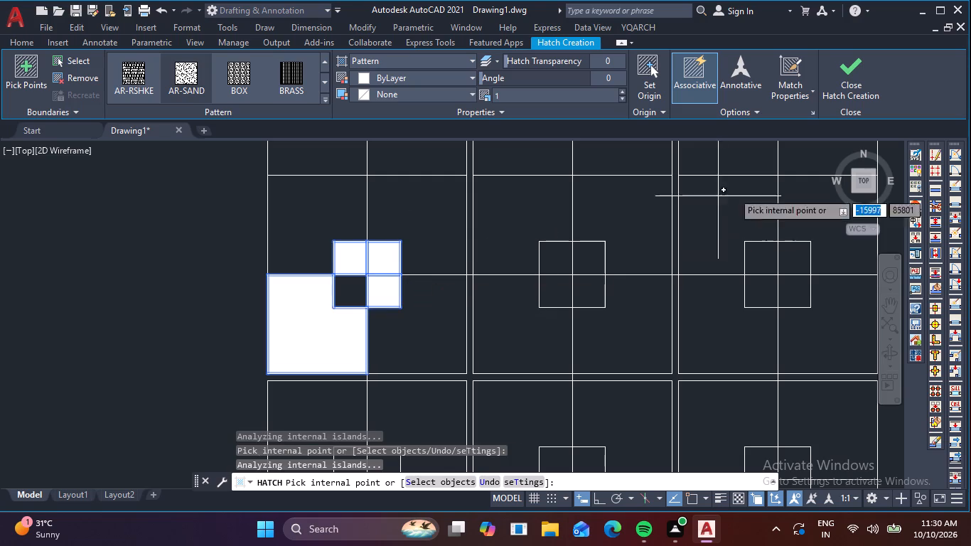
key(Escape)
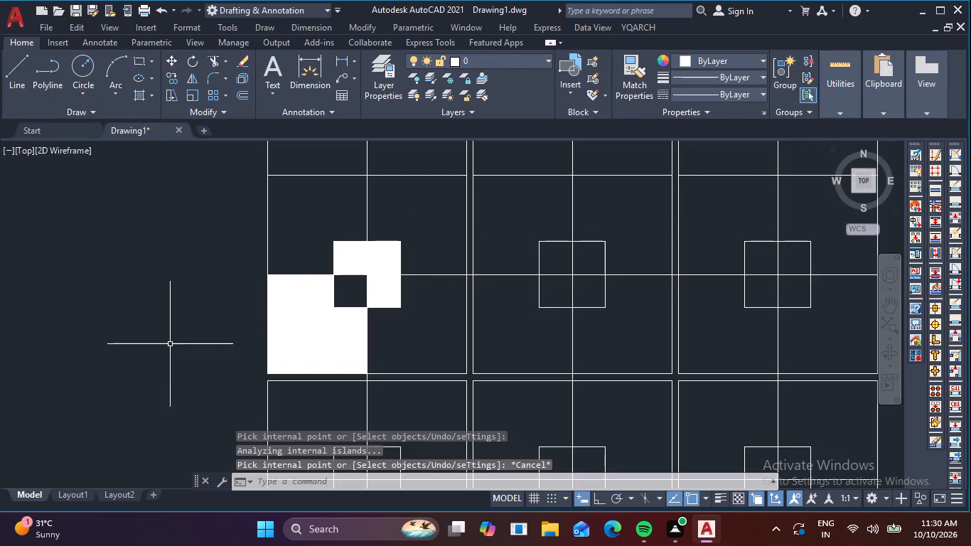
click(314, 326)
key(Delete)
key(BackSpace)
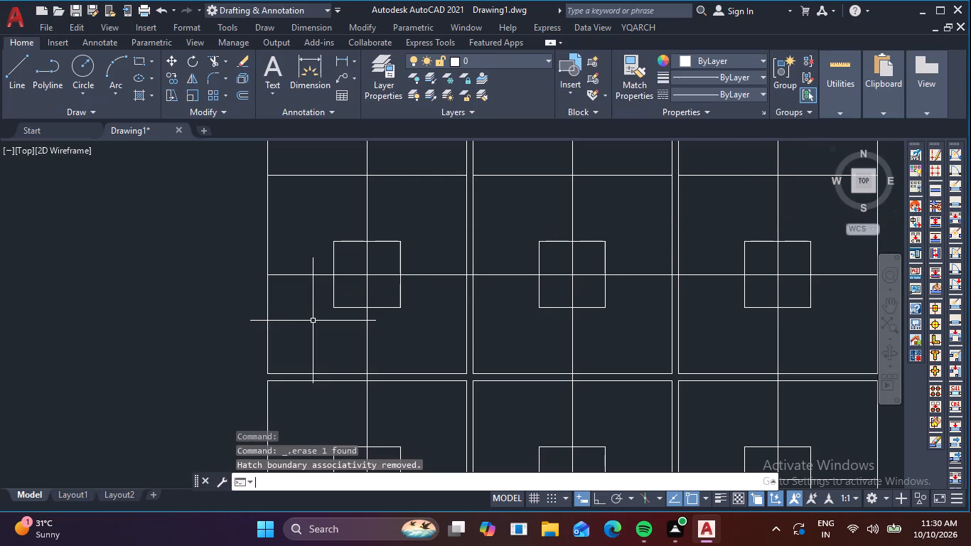
Start a new AR-SAND hatch and fill all four quarters of each of the three upper-row squares.
key(h)
key(space)
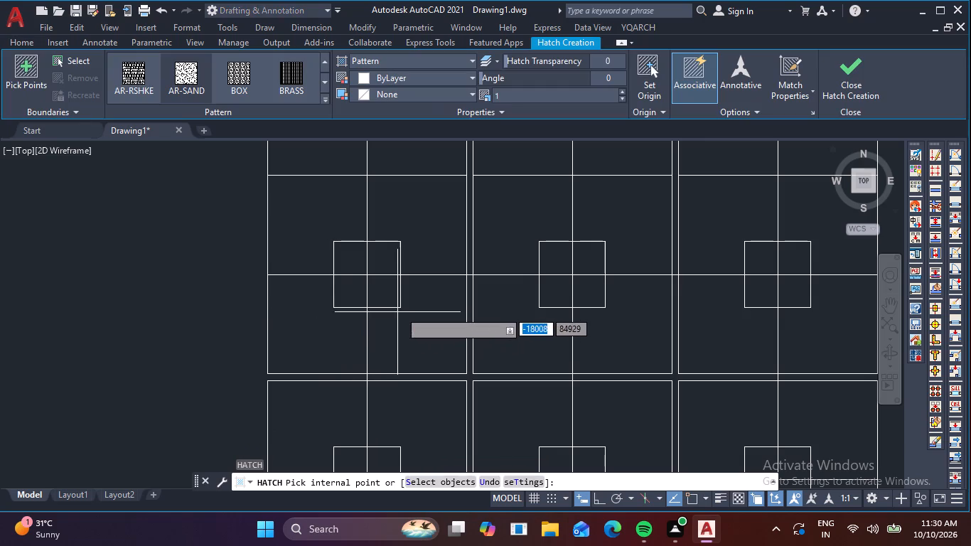
click(191, 73)
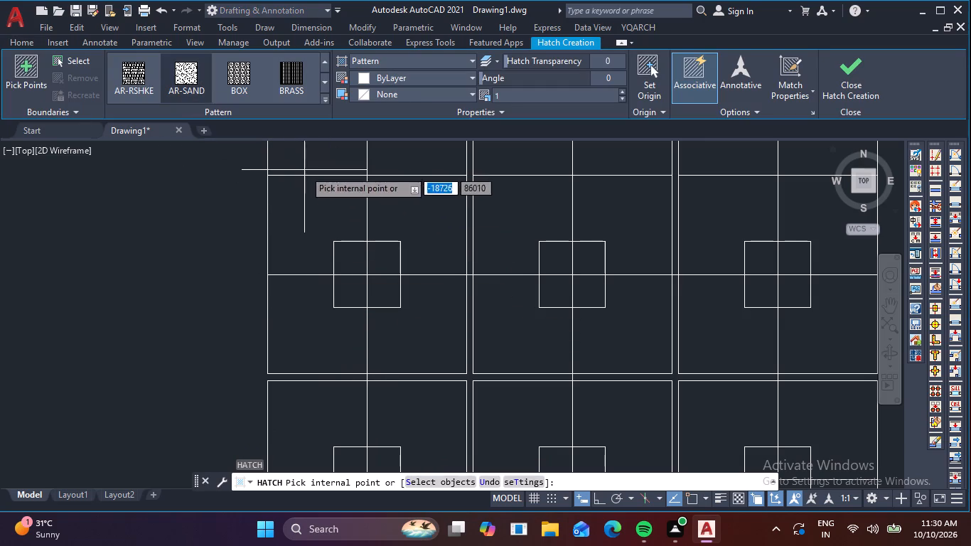
click(349, 267)
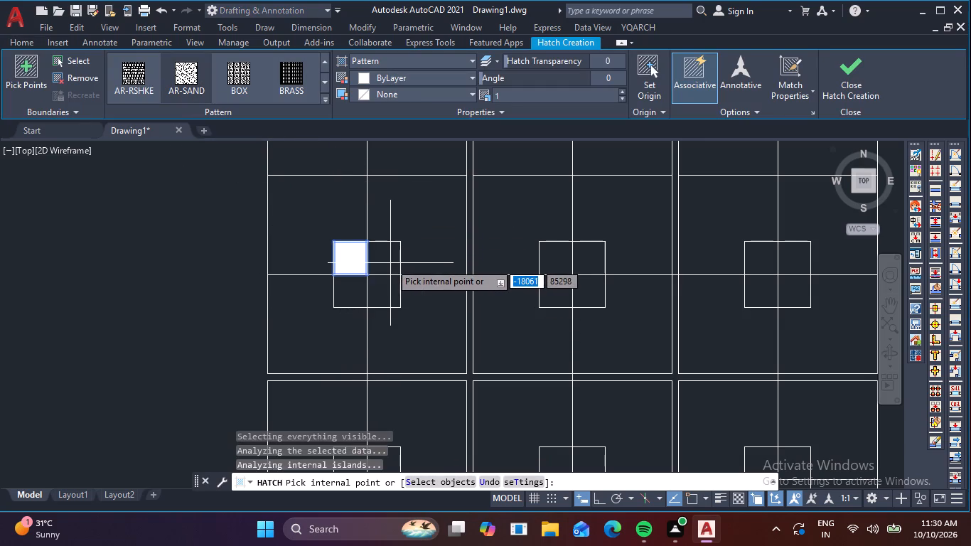
click(390, 263)
click(385, 296)
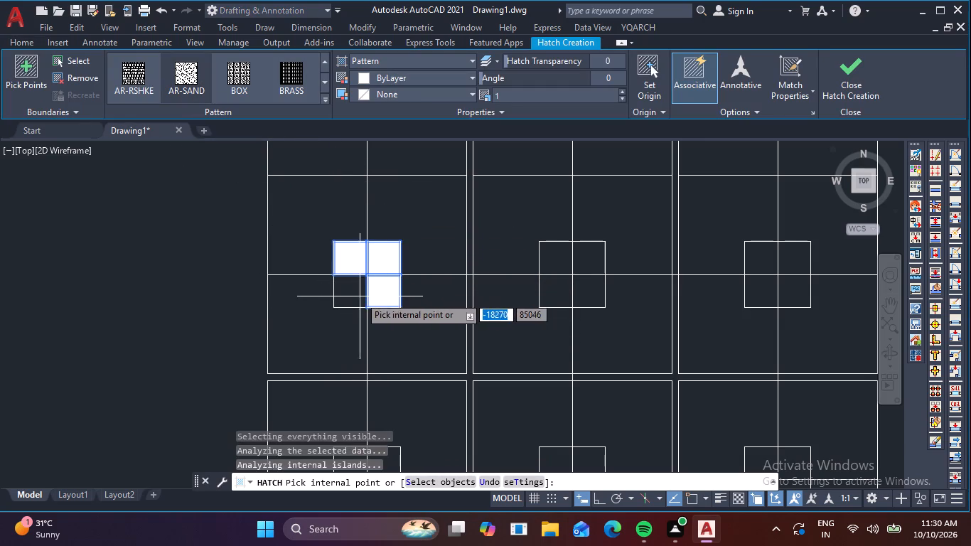
click(350, 294)
click(557, 259)
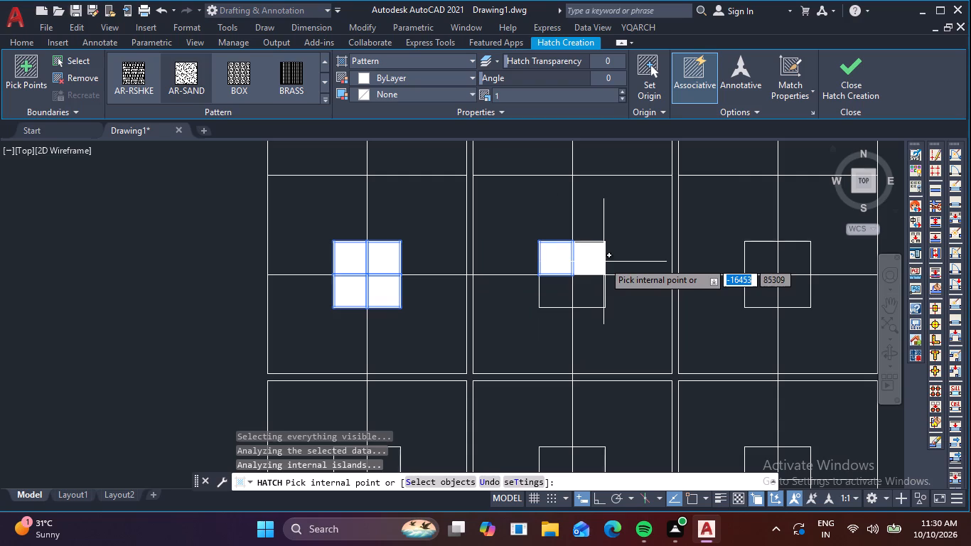
click(594, 261)
click(584, 297)
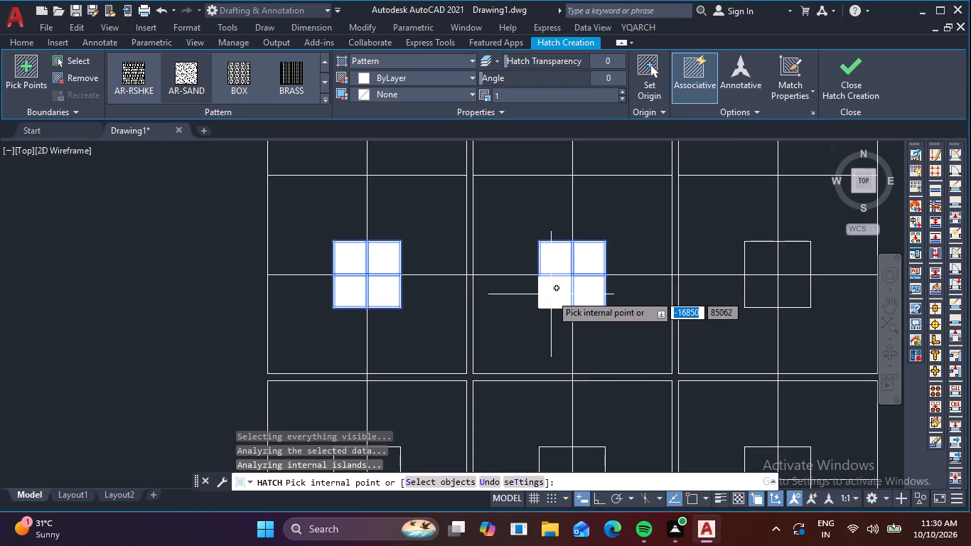
click(551, 294)
click(768, 265)
click(800, 262)
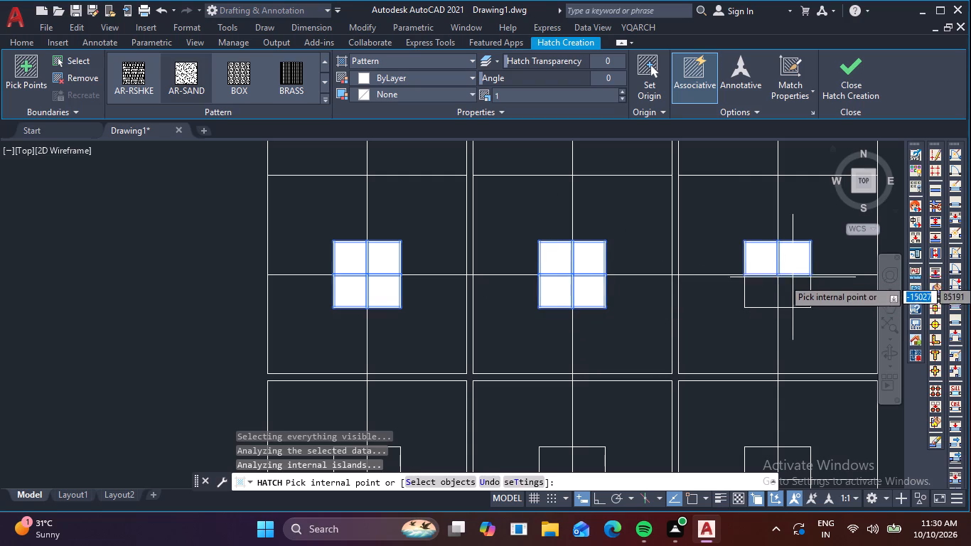
click(793, 284)
click(753, 294)
Extend the AR-SAND hatch to all four quarters of each of the three lower-row squares.
middle_drag(770, 271, 557, 296)
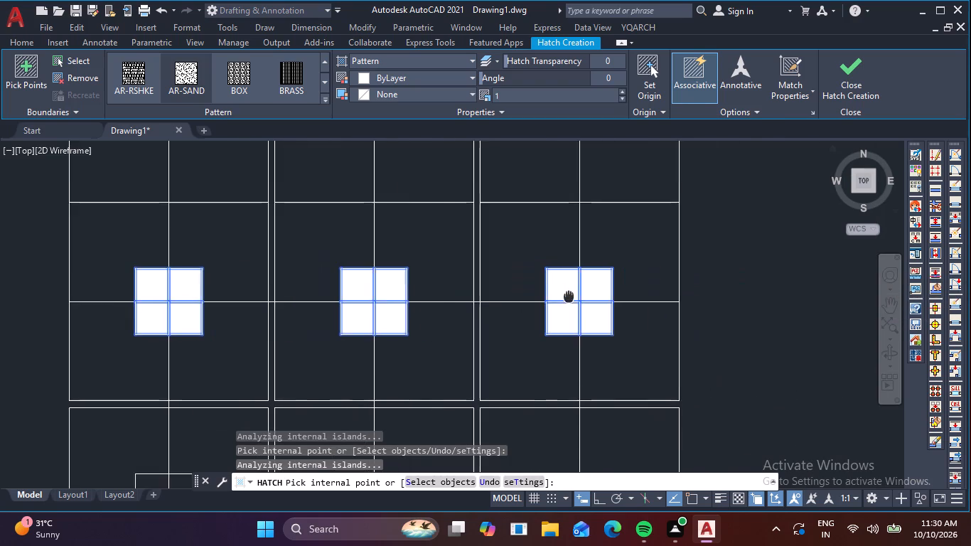
middle_drag(557, 296, 596, 95)
click(596, 285)
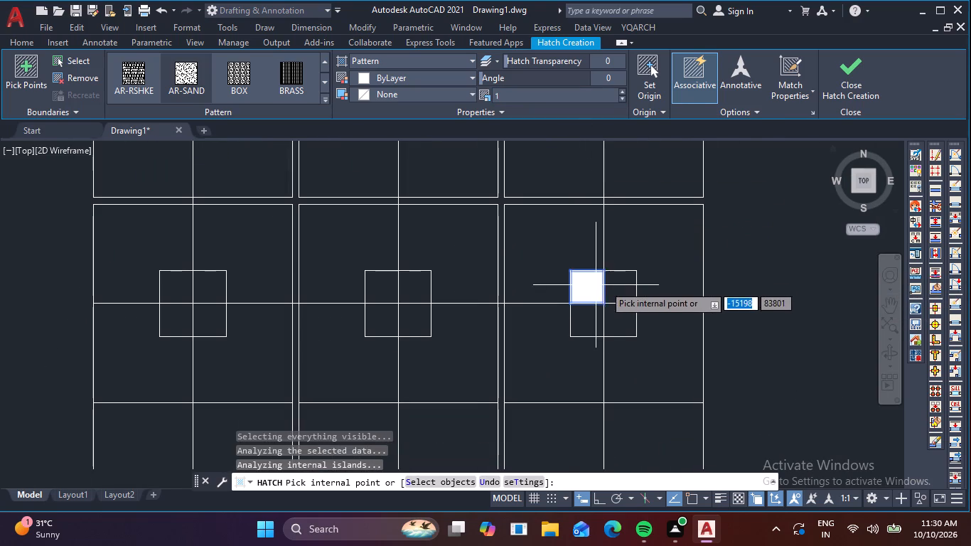
click(619, 288)
click(620, 311)
click(596, 312)
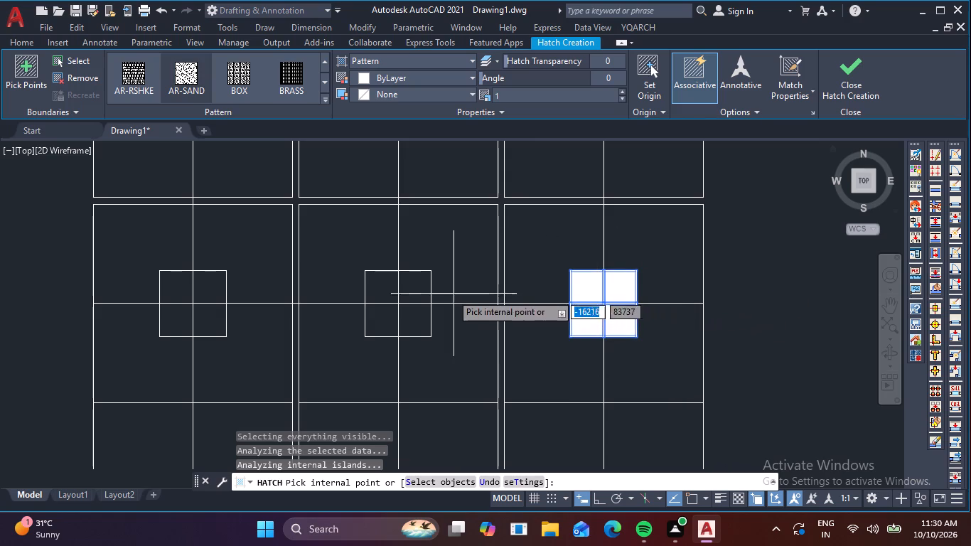
click(417, 288)
click(412, 314)
click(392, 309)
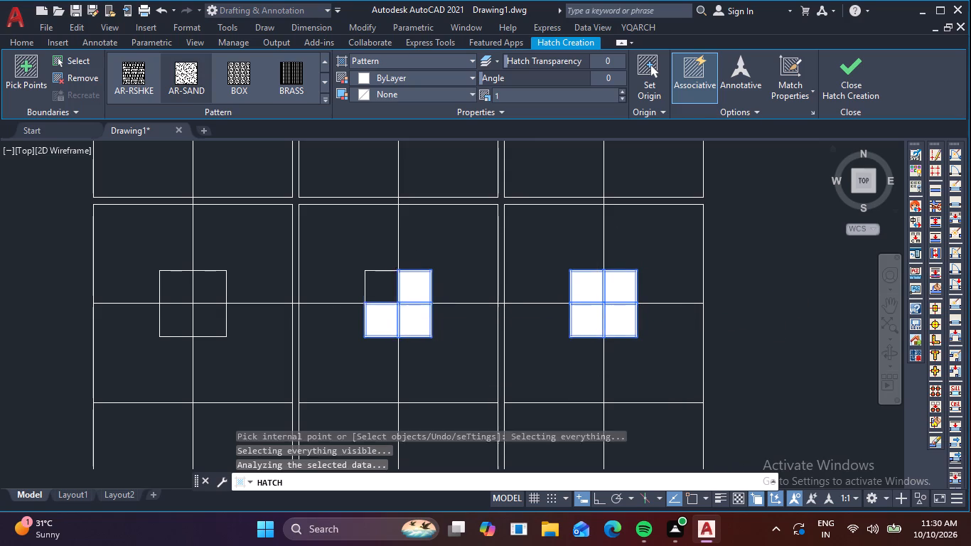
click(392, 289)
click(211, 286)
click(180, 287)
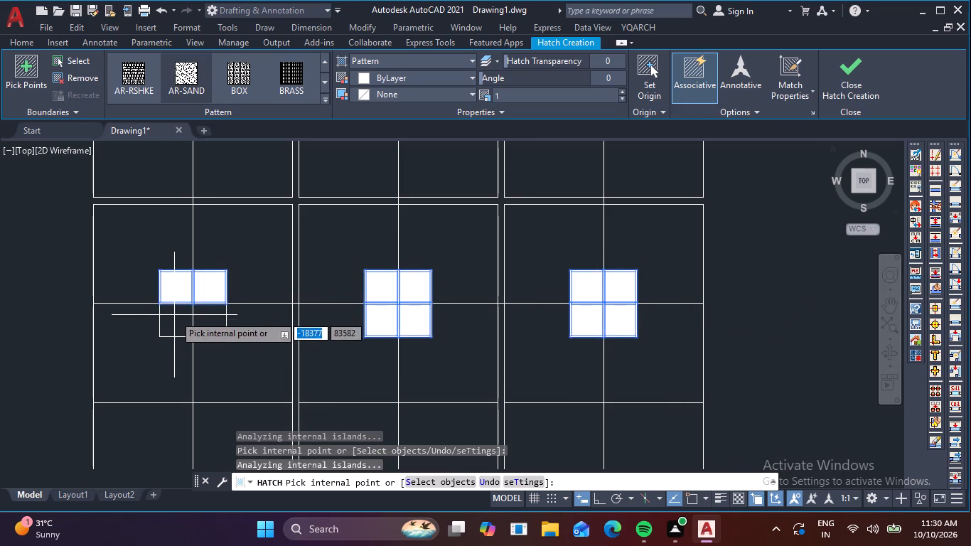
click(176, 316)
click(213, 321)
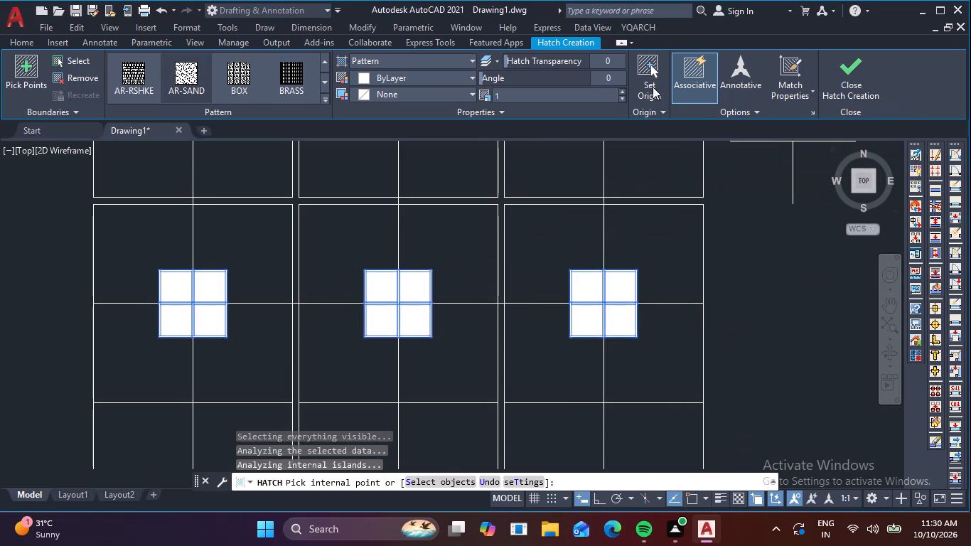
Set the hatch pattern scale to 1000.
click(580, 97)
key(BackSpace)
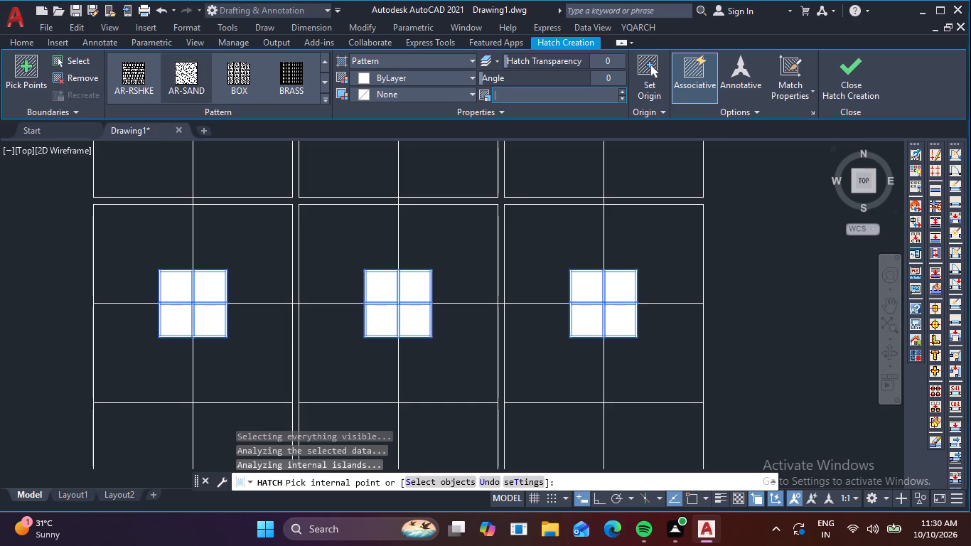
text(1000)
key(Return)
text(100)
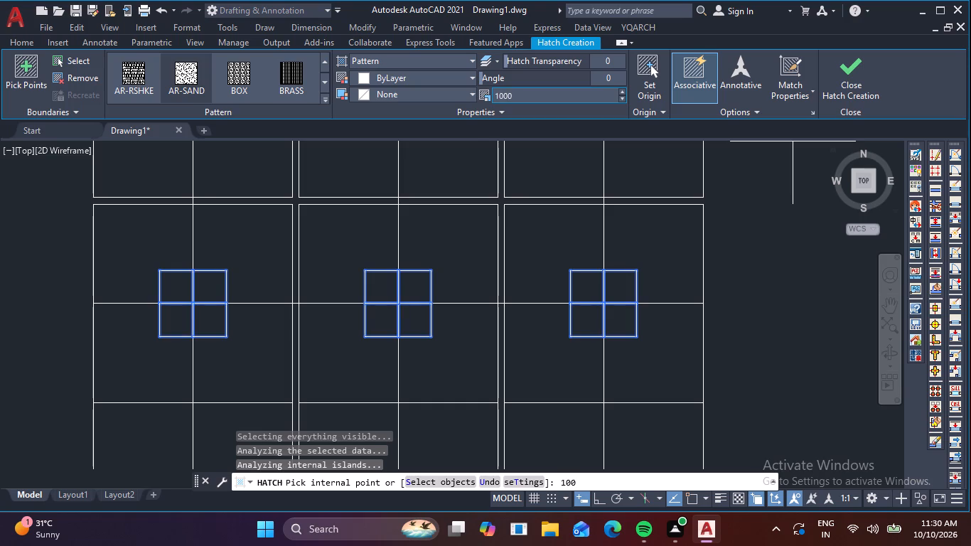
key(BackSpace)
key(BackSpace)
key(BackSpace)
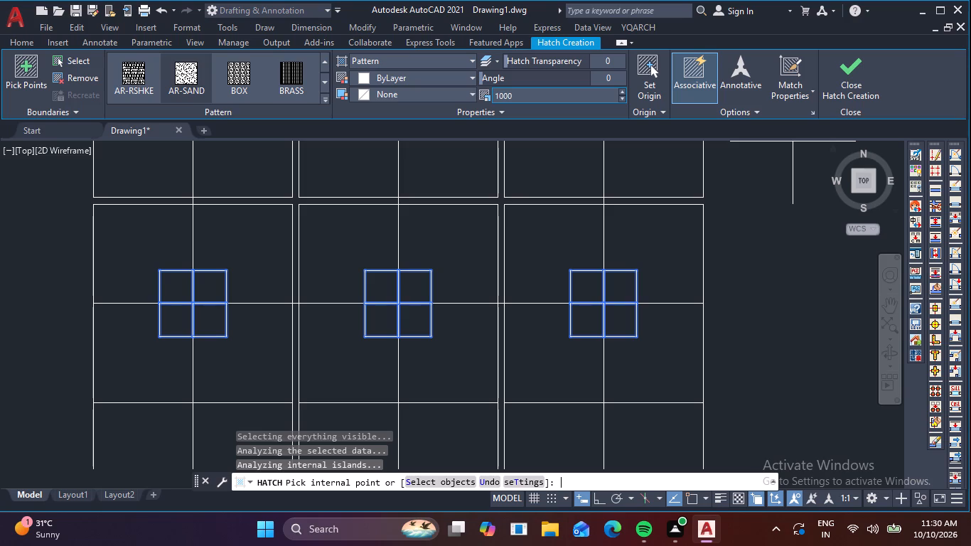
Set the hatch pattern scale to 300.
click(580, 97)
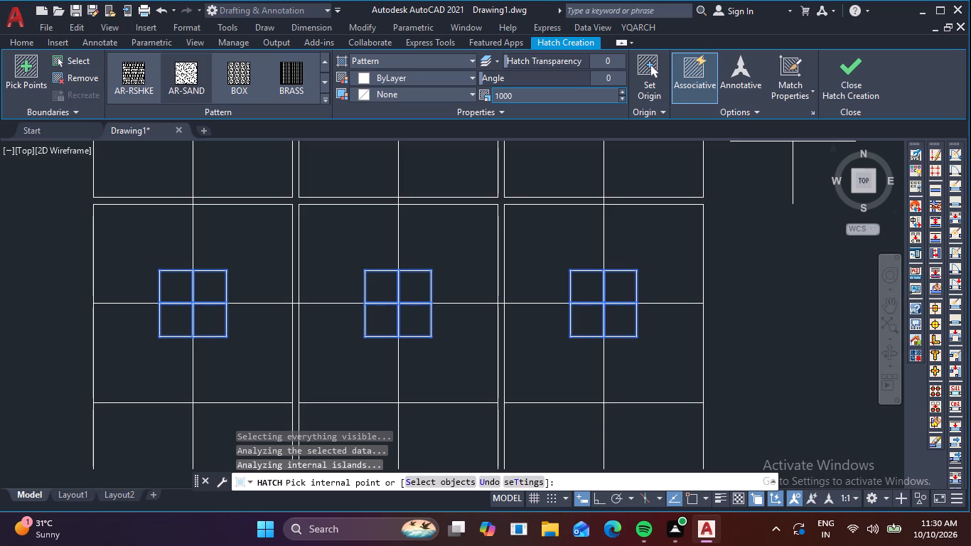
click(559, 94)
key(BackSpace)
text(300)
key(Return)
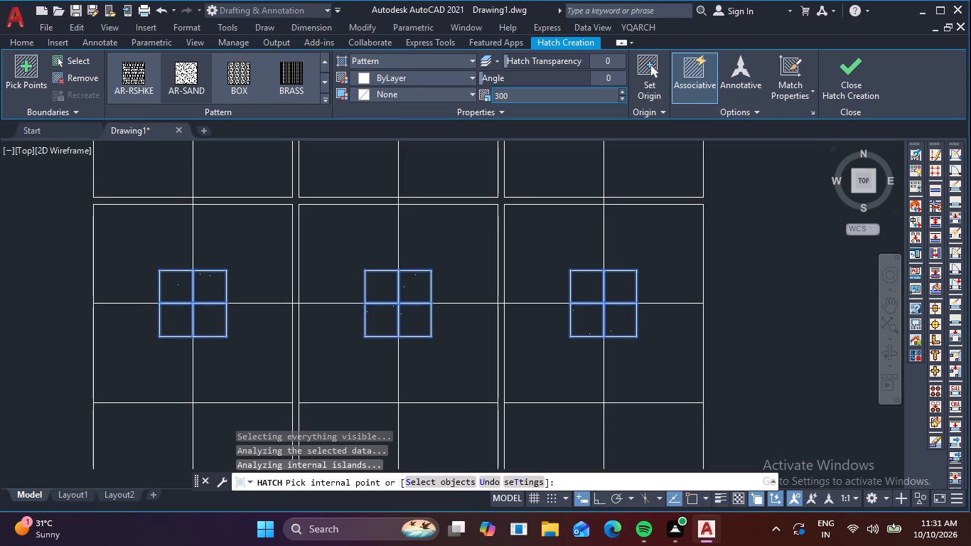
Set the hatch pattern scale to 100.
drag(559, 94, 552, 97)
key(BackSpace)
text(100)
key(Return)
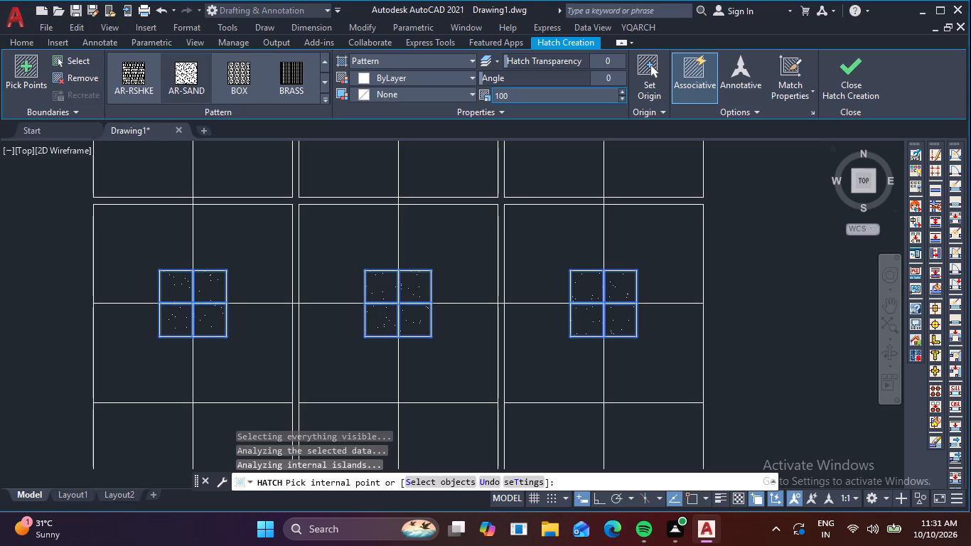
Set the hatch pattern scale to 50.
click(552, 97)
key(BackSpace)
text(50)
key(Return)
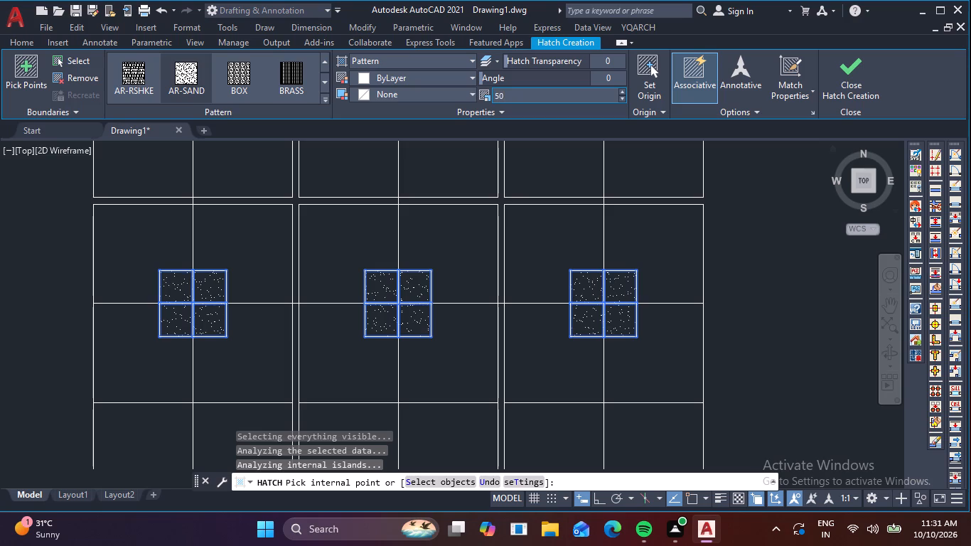
Set the hatch pattern scale to 30 and finish the hatch.
click(552, 97)
key(BackSpace)
text(30)
key(Return)
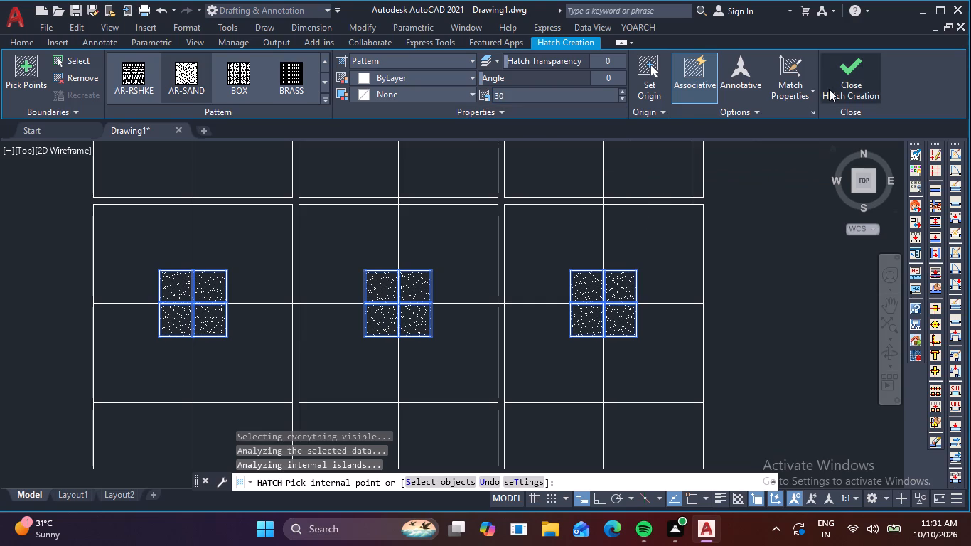
click(849, 81)
Modify the Standard dimension style so its linear dimensions use a precision of 0 decimal places.
scroll(728, 167, down, 2)
middle_drag(717, 178, 564, 274)
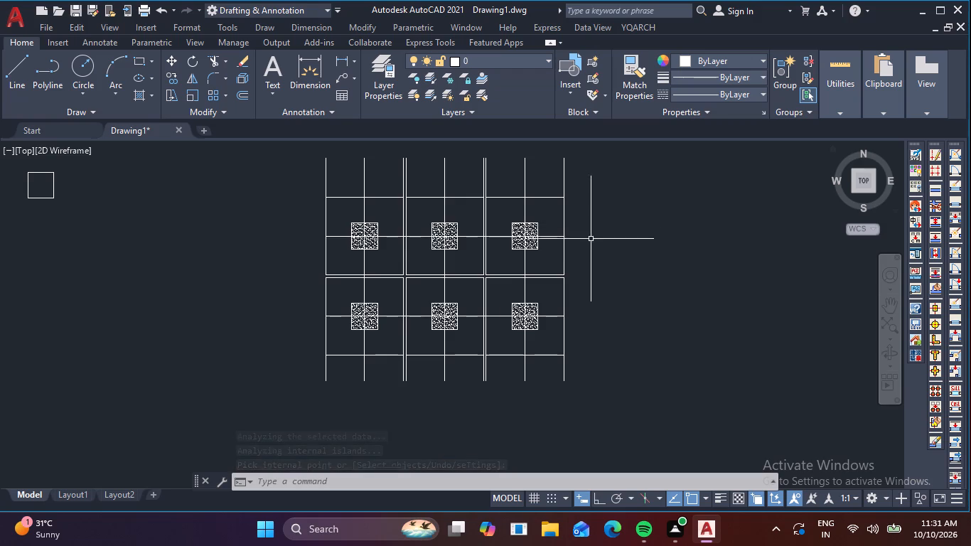
text(D)
key(space)
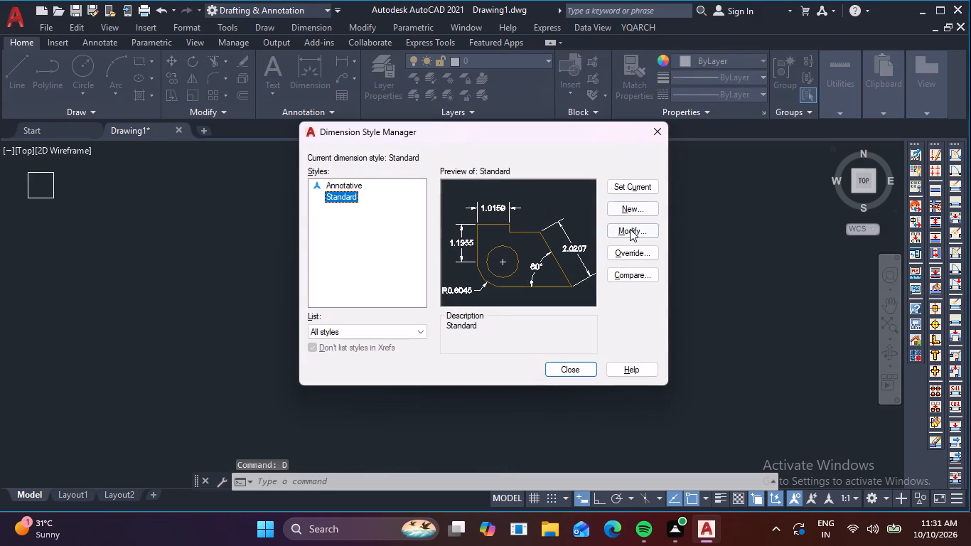
click(630, 229)
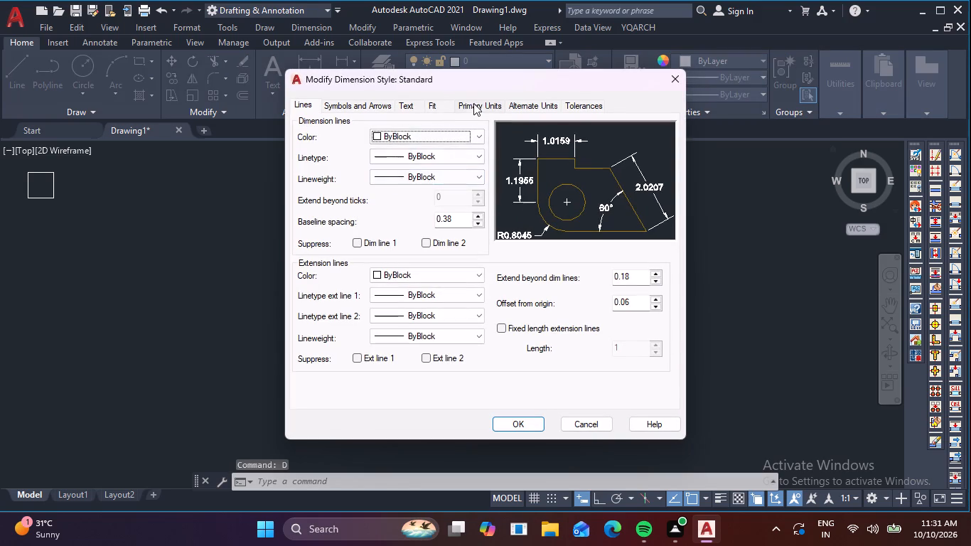
click(473, 103)
click(476, 108)
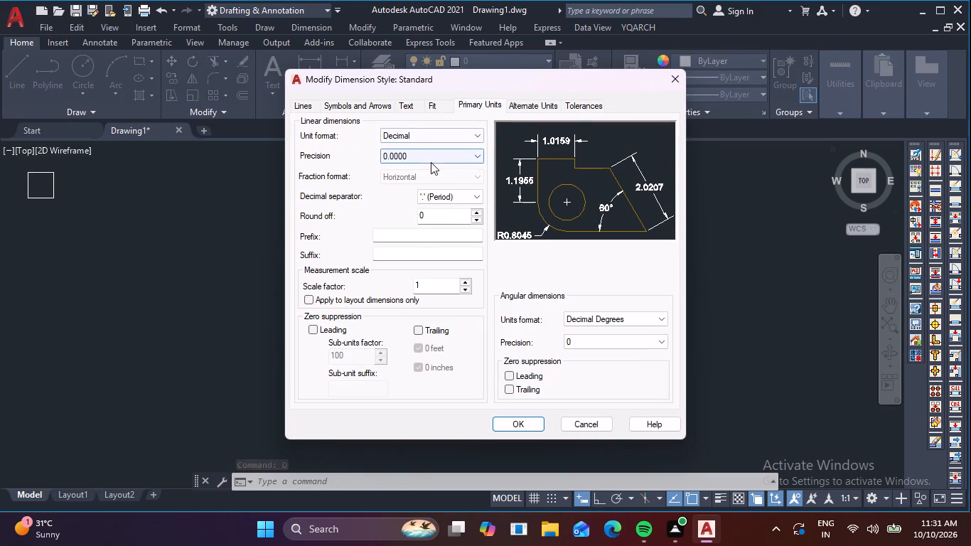
click(434, 161)
click(427, 171)
Set the dimension text height to 100 and align the text with the dimension line.
click(415, 103)
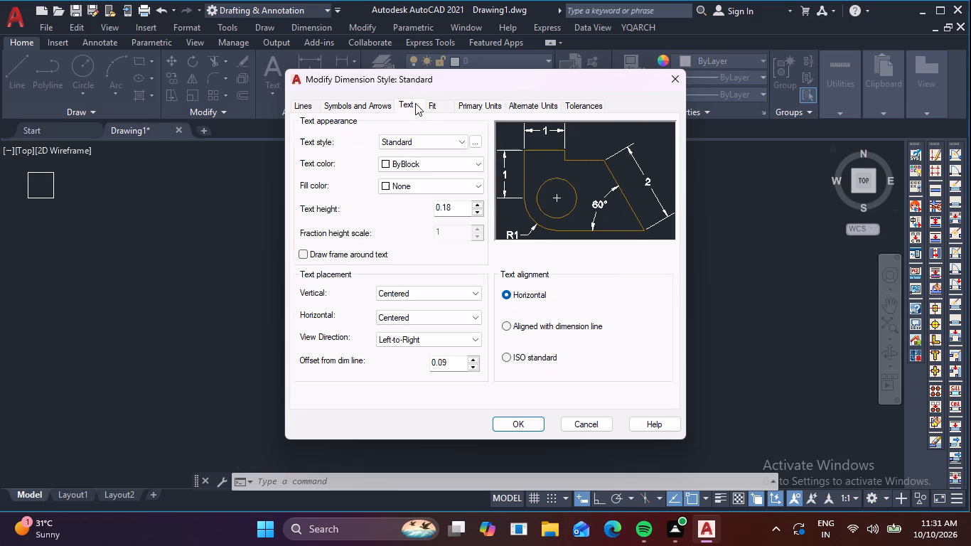
drag(460, 211, 371, 209)
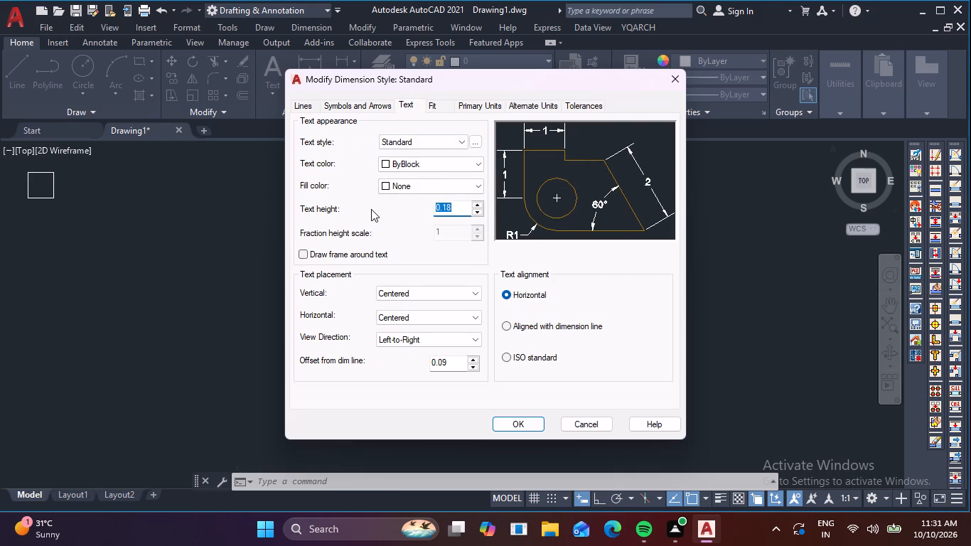
text(100)
key(Return)
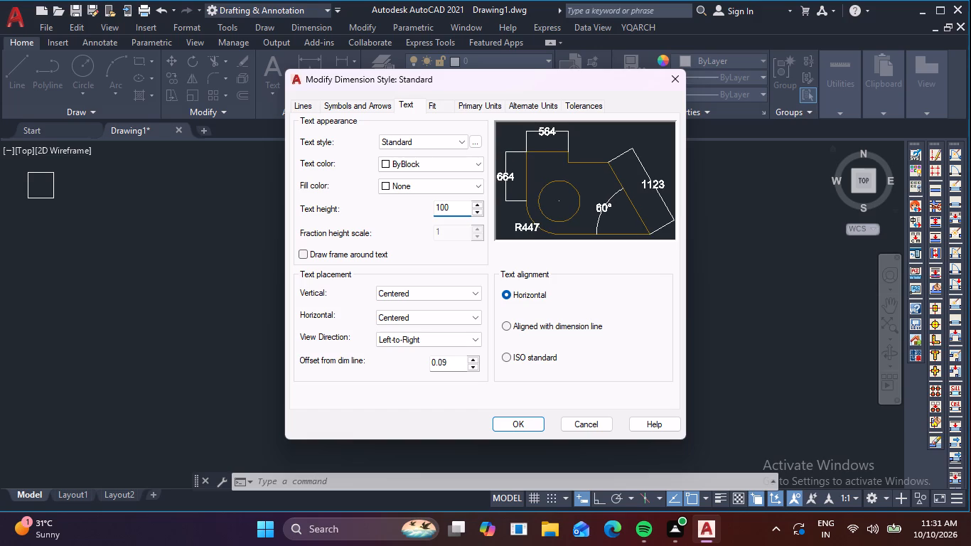
click(508, 326)
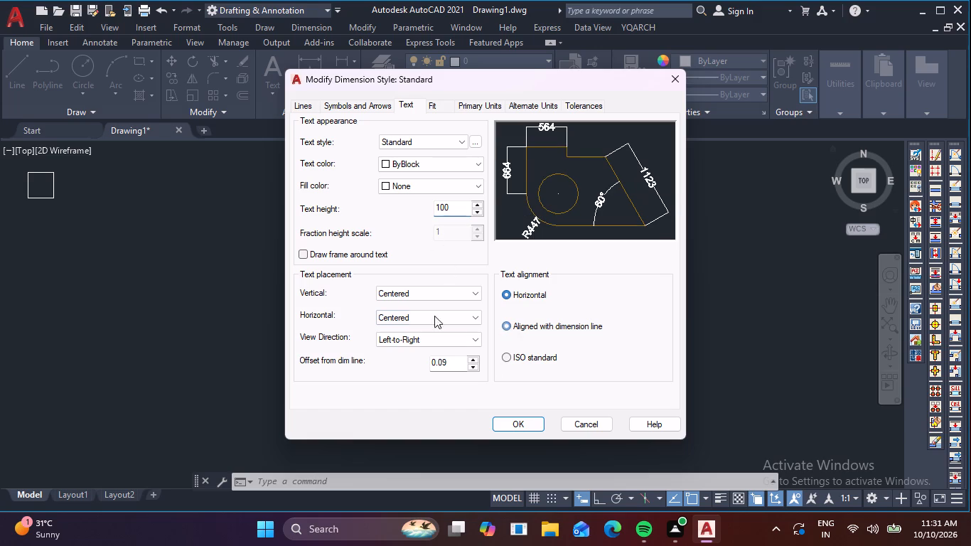
Enable fixed length extension lines in the Standard dimension style.
click(318, 99)
click(307, 107)
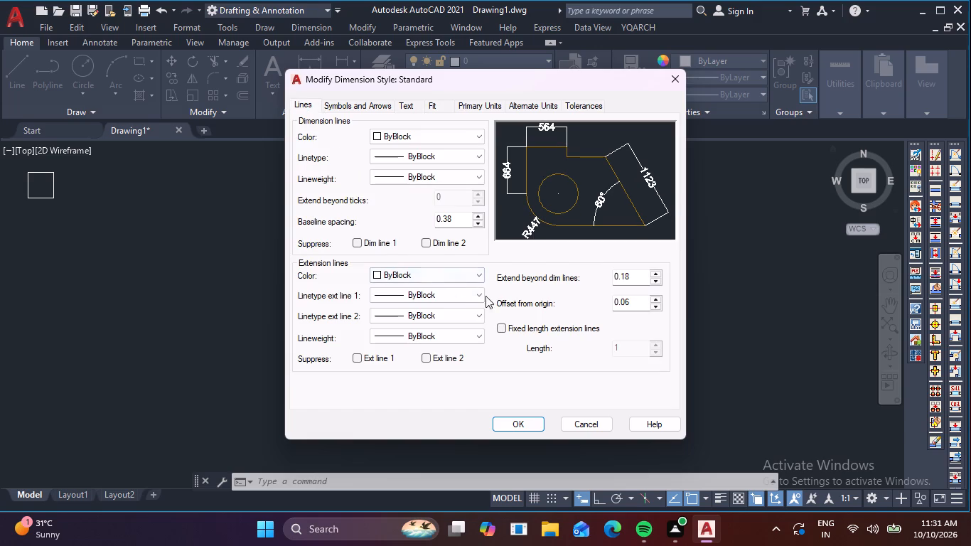
click(502, 326)
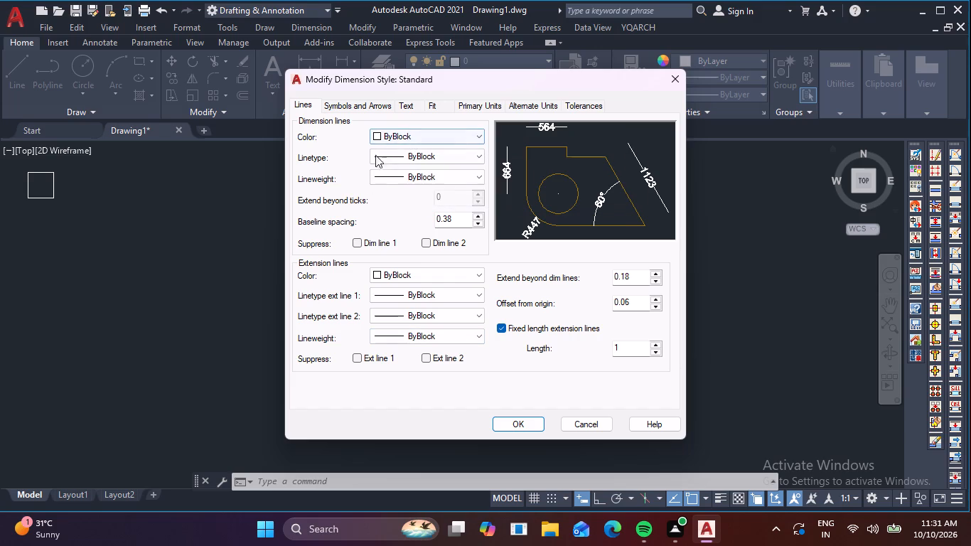
Set the dimension arrow size to 80 and accept the style modifications.
click(340, 105)
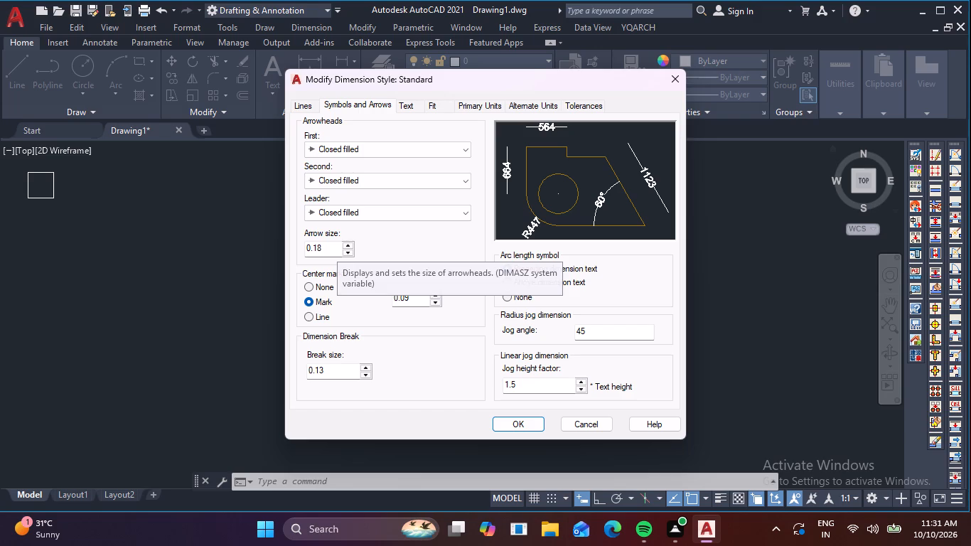
click(326, 242)
drag(328, 249, 250, 243)
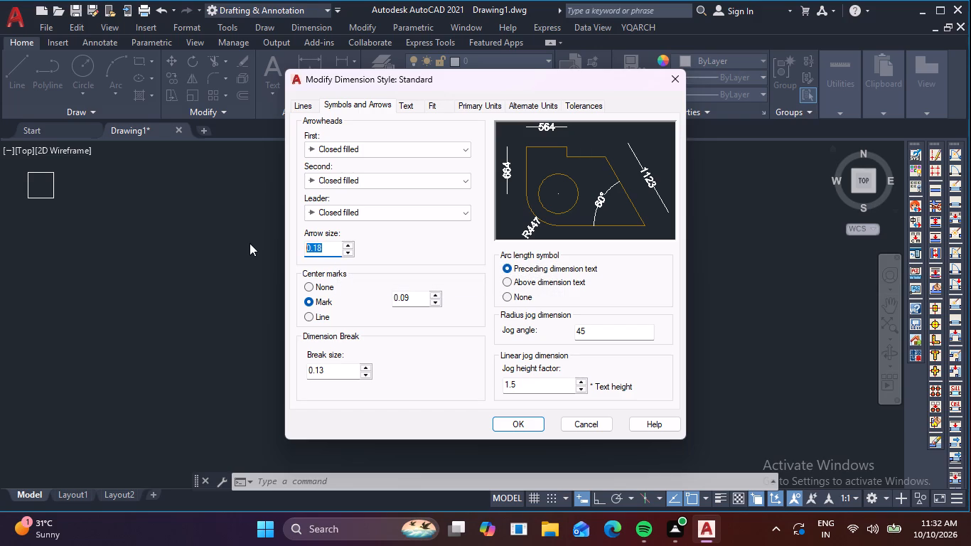
text(80)
key(Return)
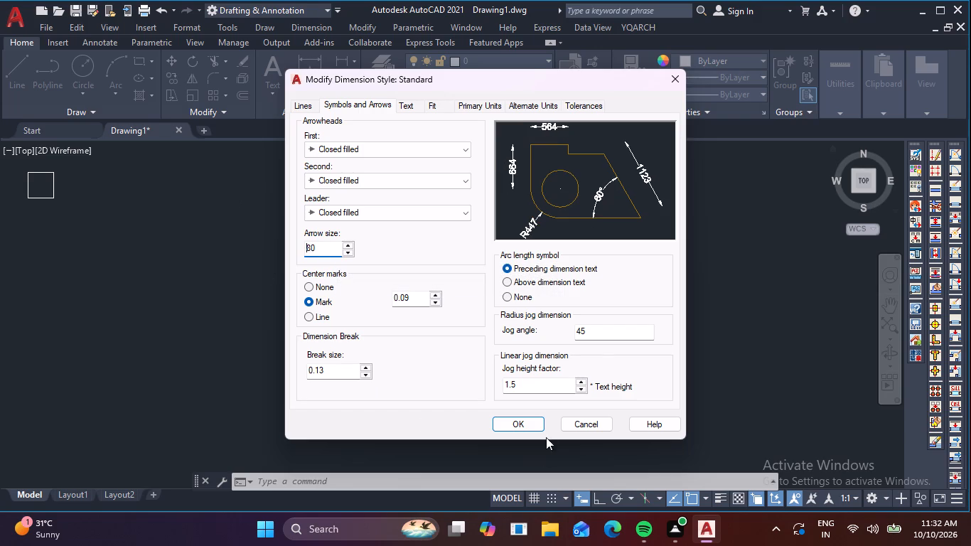
click(522, 420)
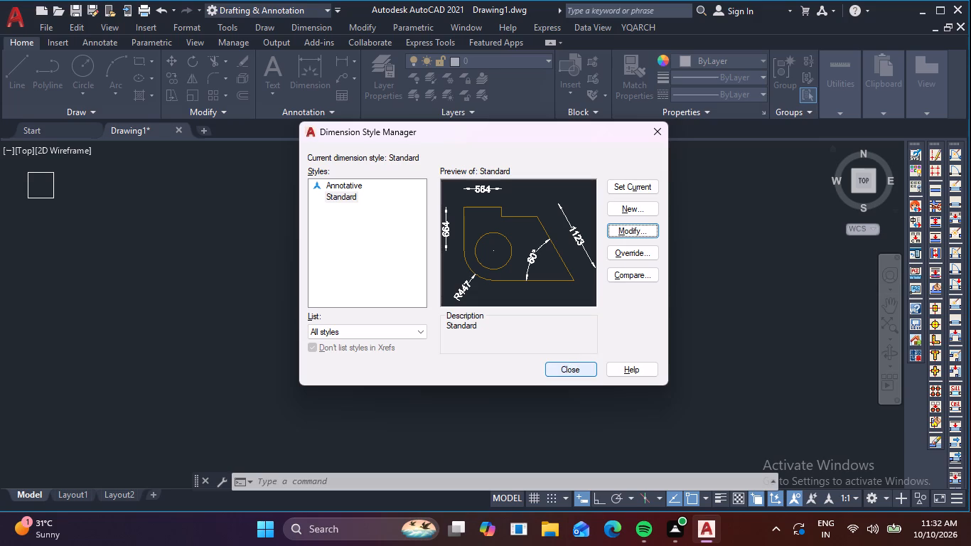
Make the Standard dimension style current and close the style manager.
click(645, 184)
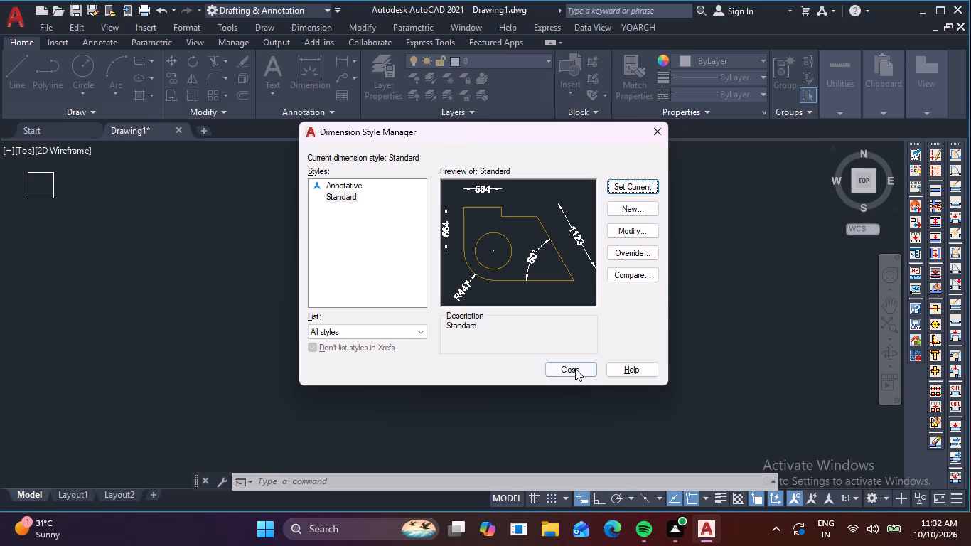
click(575, 368)
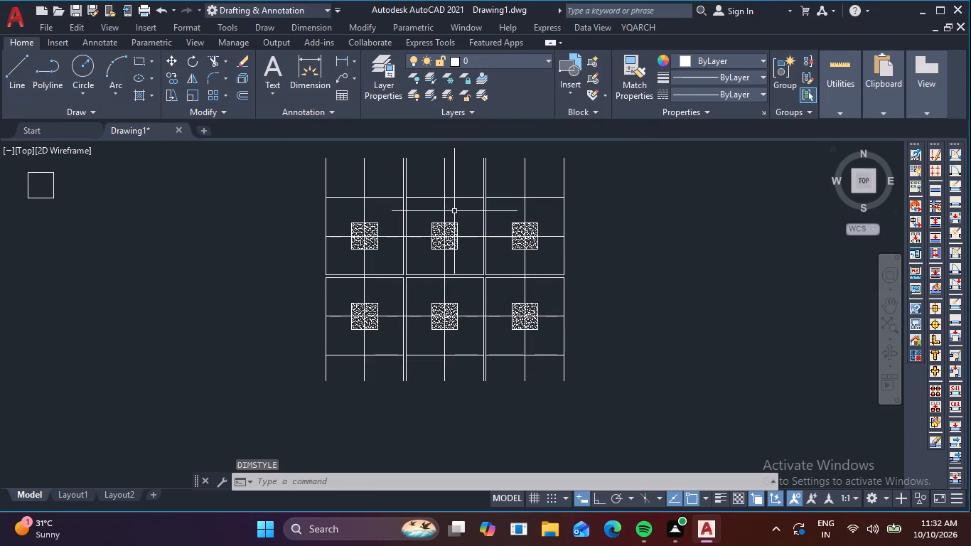
Add a horizontal linear dimension from the grid's left outer line to the first panel column's vertical centreline, near the grid's top.
text(DLI)
key(space)
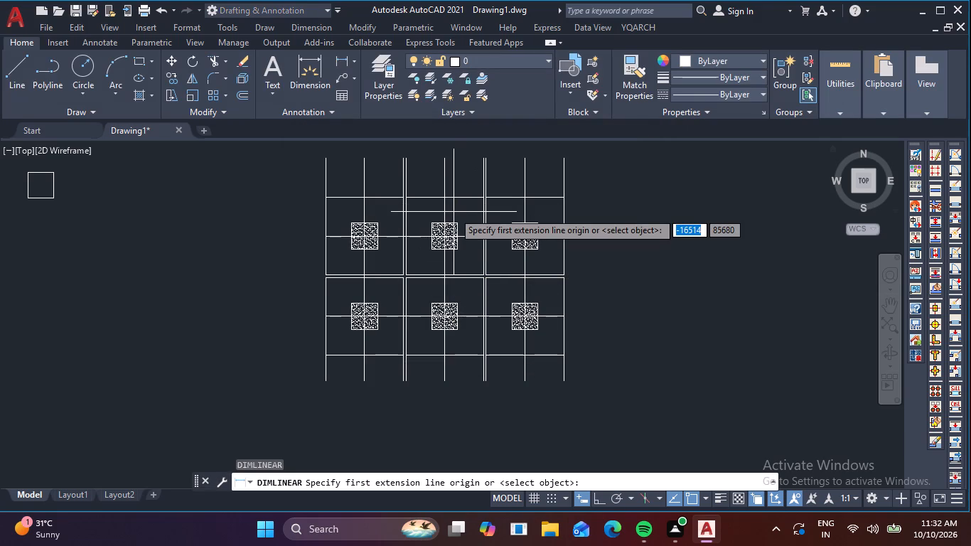
click(324, 174)
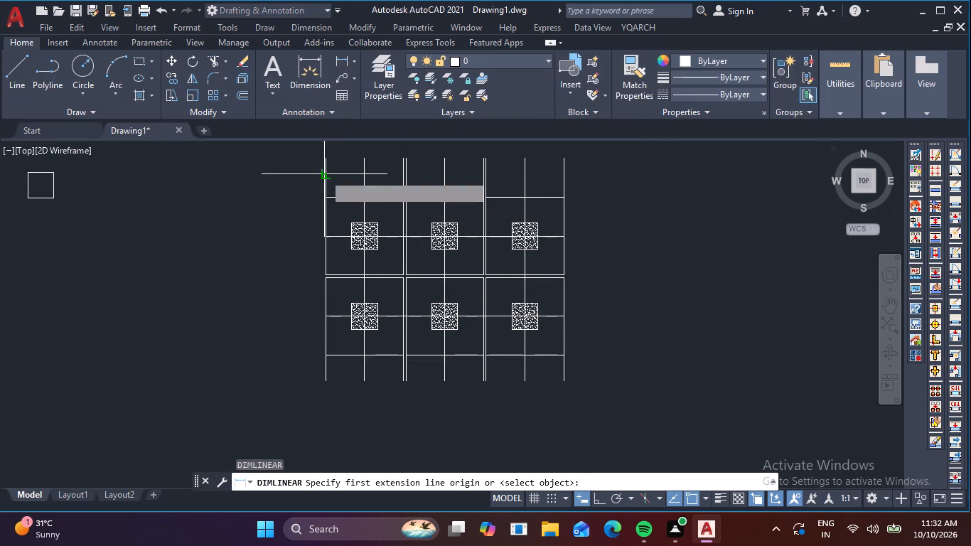
click(362, 176)
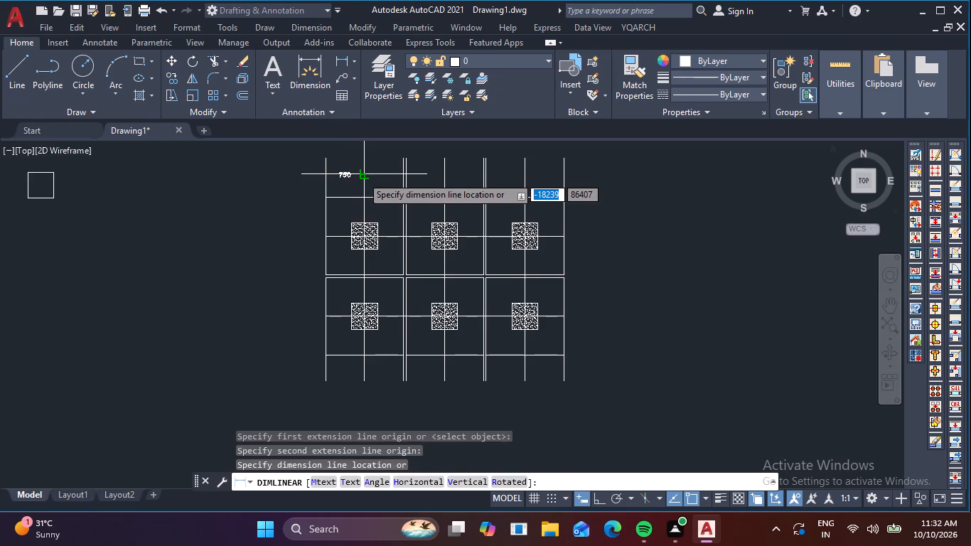
scroll(365, 176, up, 1)
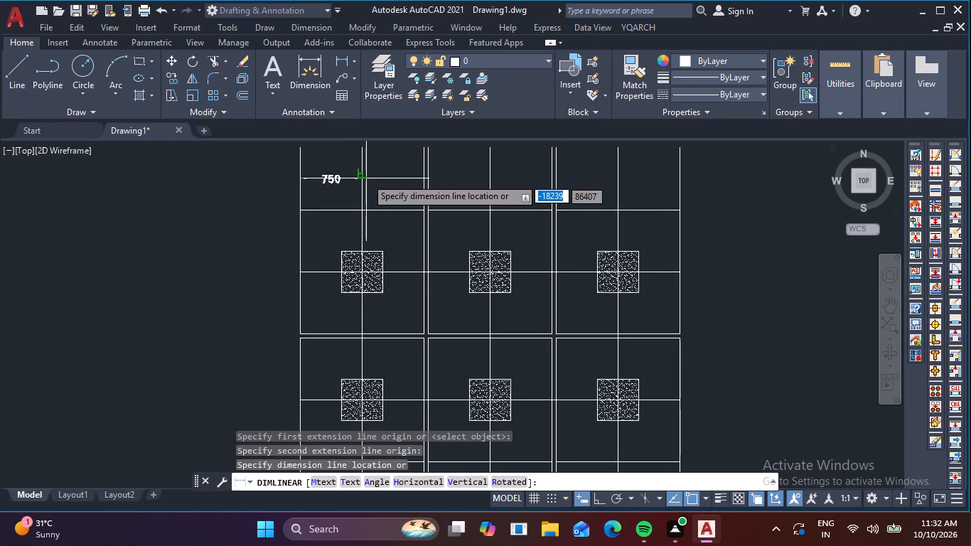
click(366, 174)
Add a linear dimension from the first column's centreline to its right edge, in line with the first dimension.
key(space)
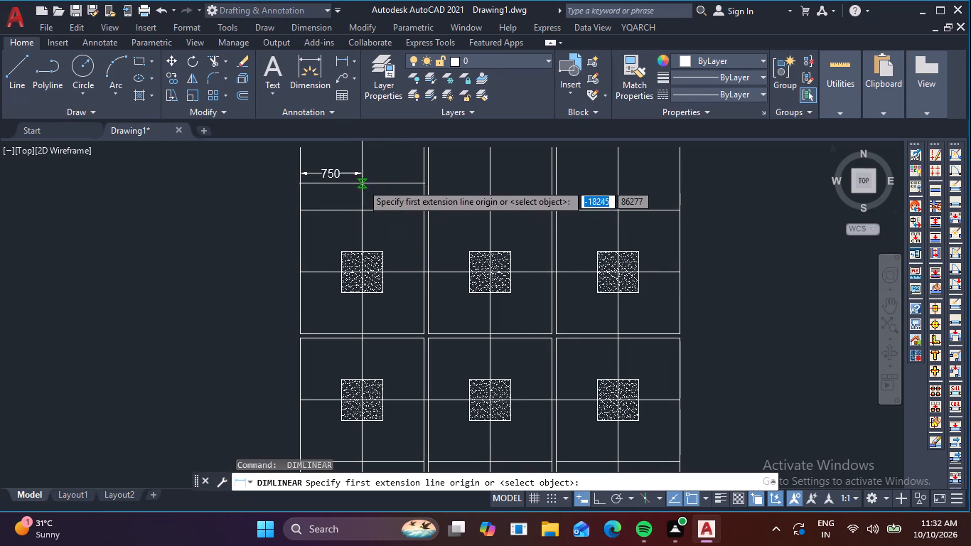
click(362, 176)
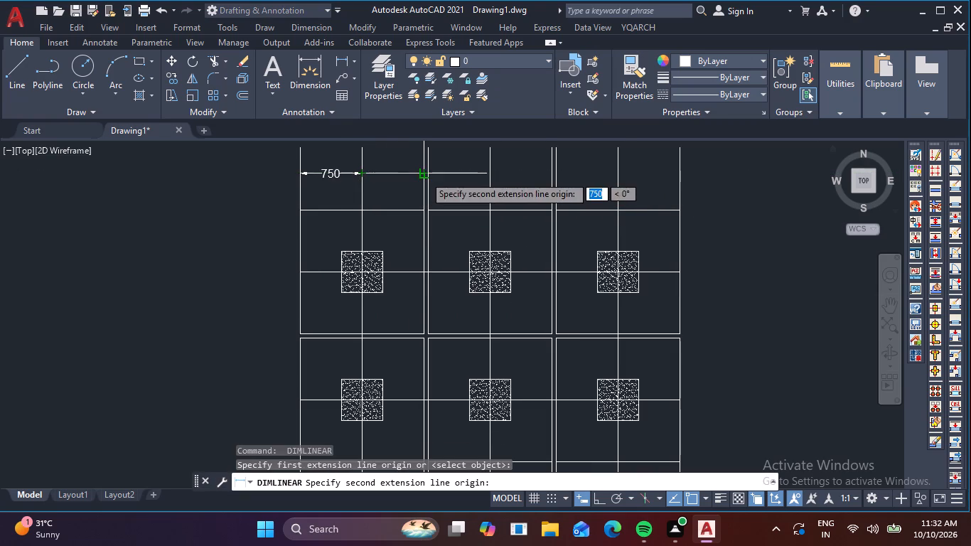
click(424, 176)
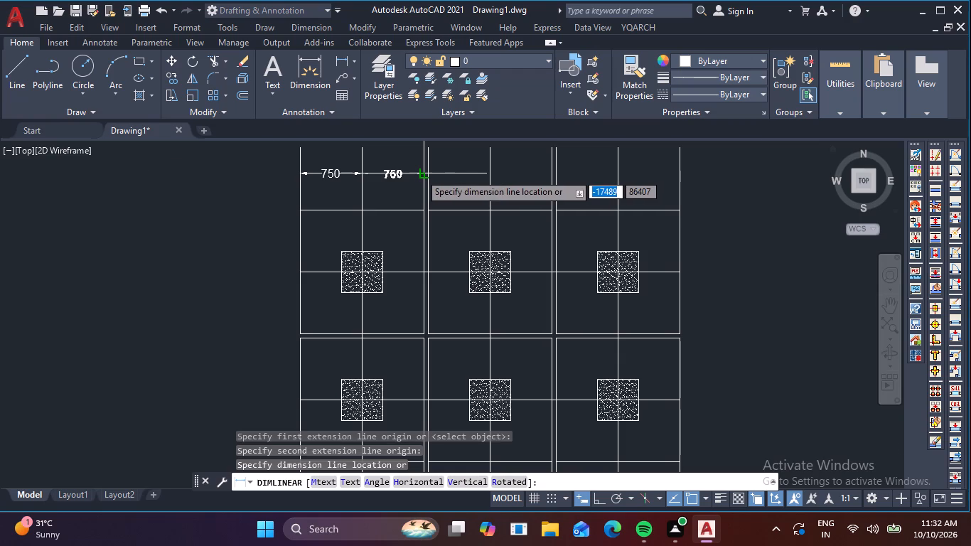
scroll(420, 173, up, 3)
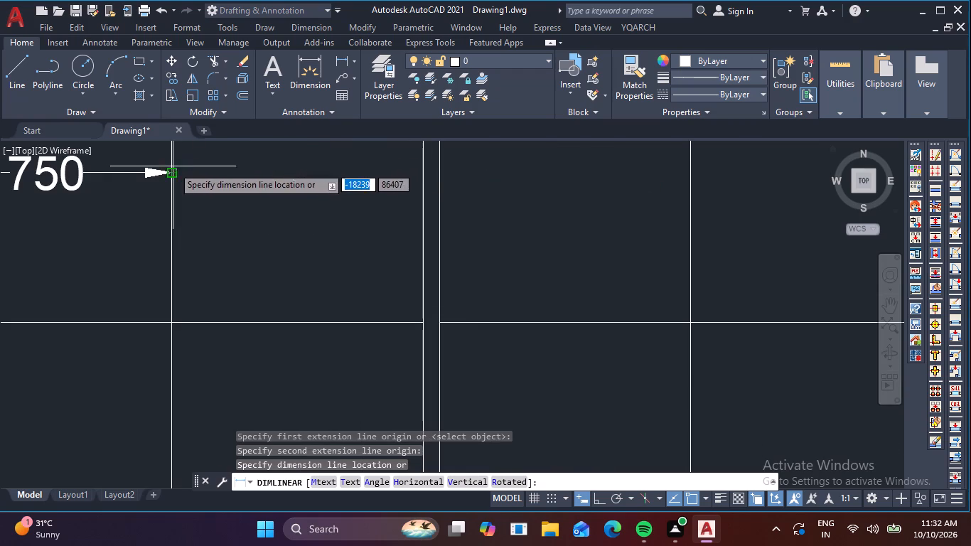
click(173, 170)
Add a linear dimension across the full width of the first panel column, above the two half-width dimensions at the grid's top.
key(space)
scroll(399, 179, down, 1)
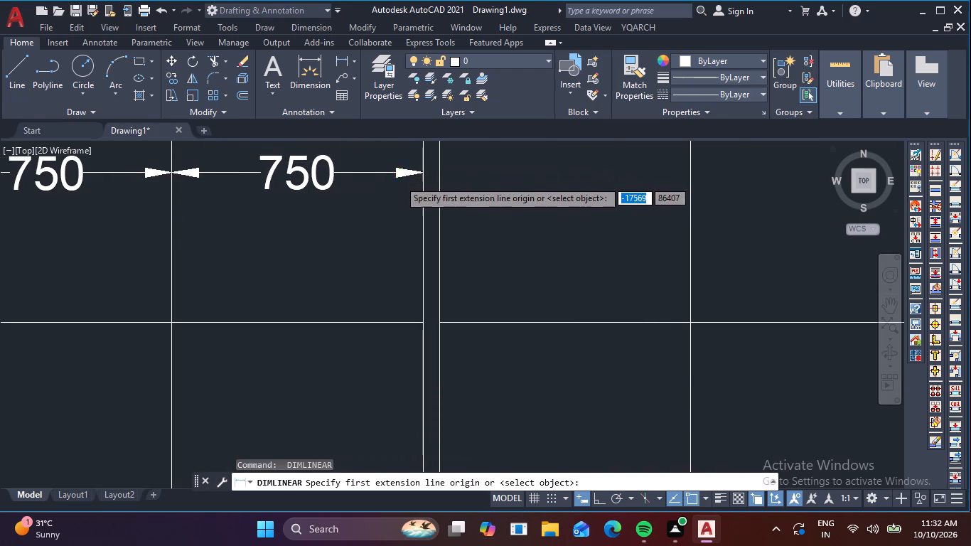
scroll(498, 184, down, 1)
middle_drag(395, 193, 396, 255)
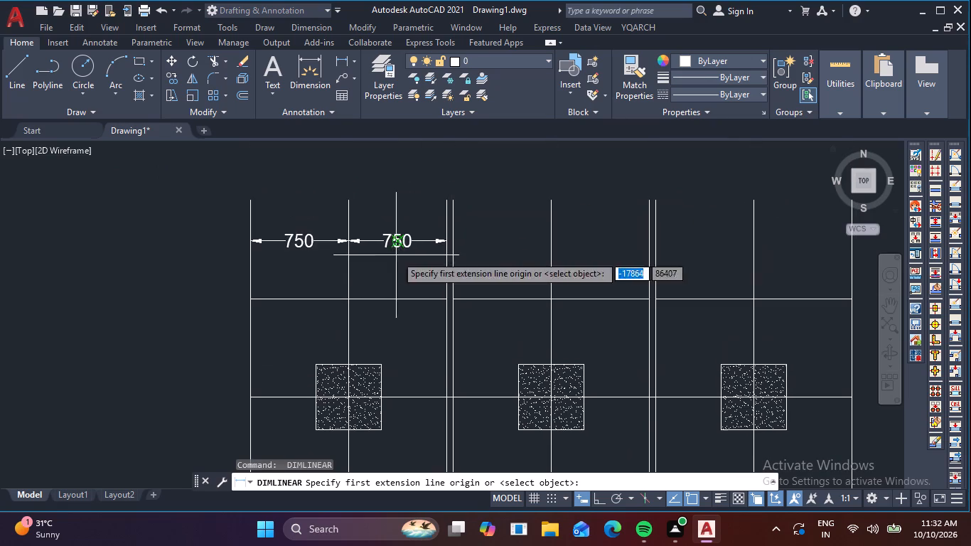
click(250, 198)
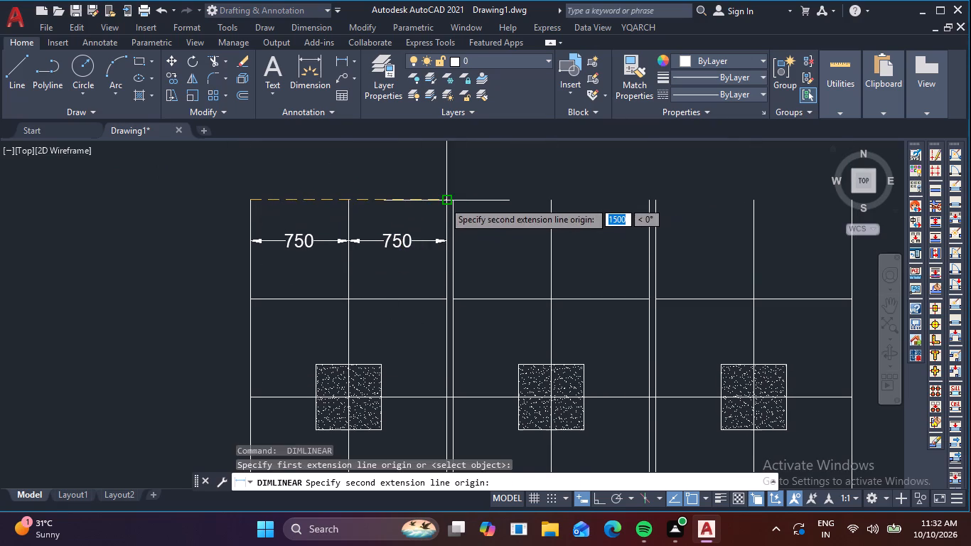
click(444, 201)
click(434, 213)
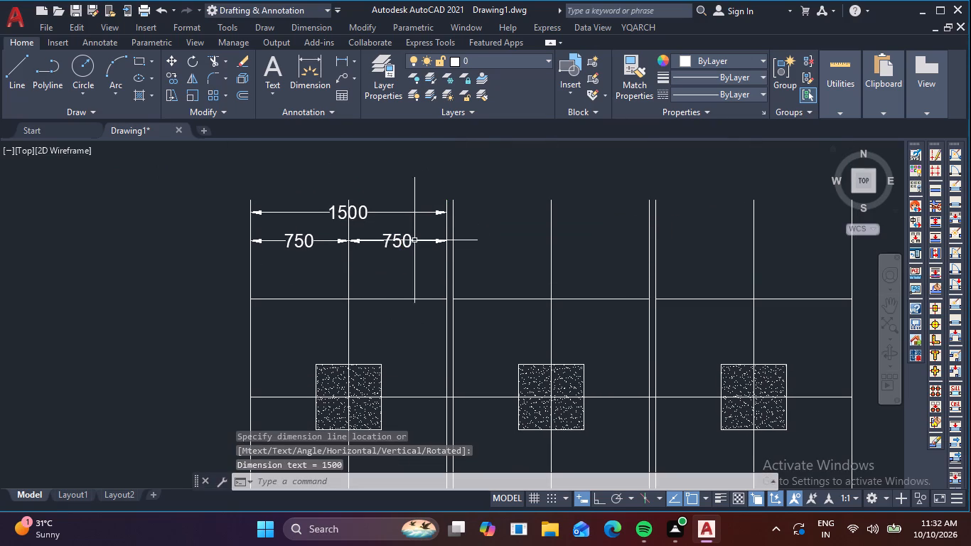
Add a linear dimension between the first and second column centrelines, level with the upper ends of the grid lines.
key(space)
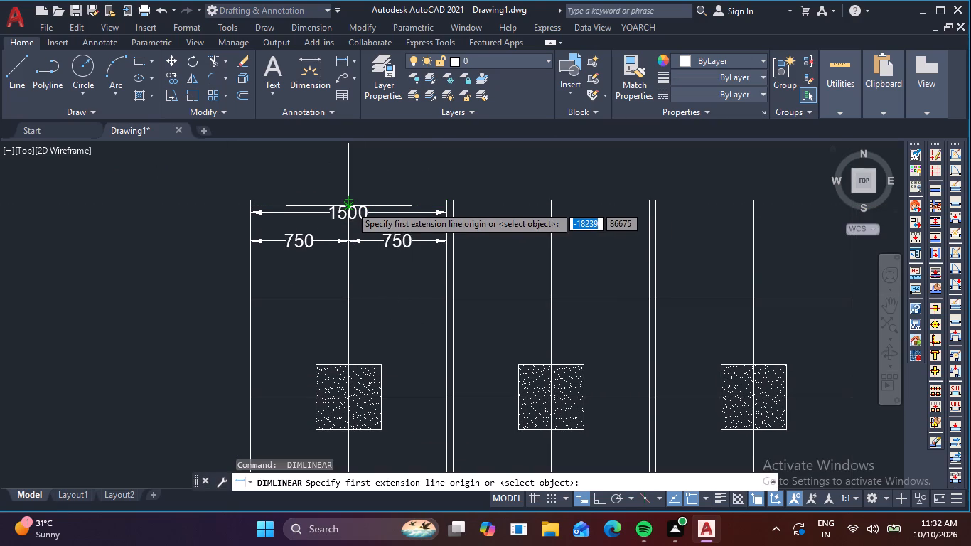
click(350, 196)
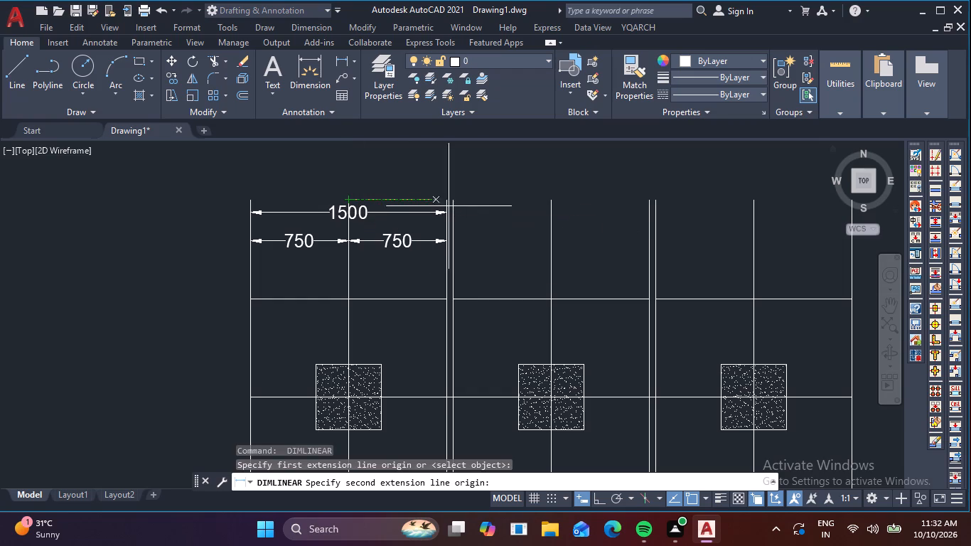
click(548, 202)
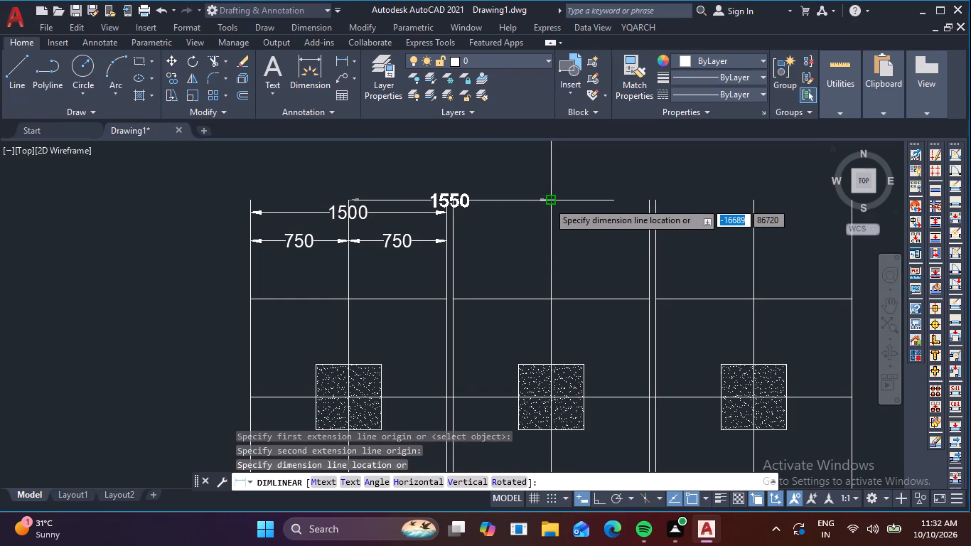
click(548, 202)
Dimension both halves of the second column, from left edge to centreline and centreline to right edge, in line with the first column's half-width dimensions.
key(space)
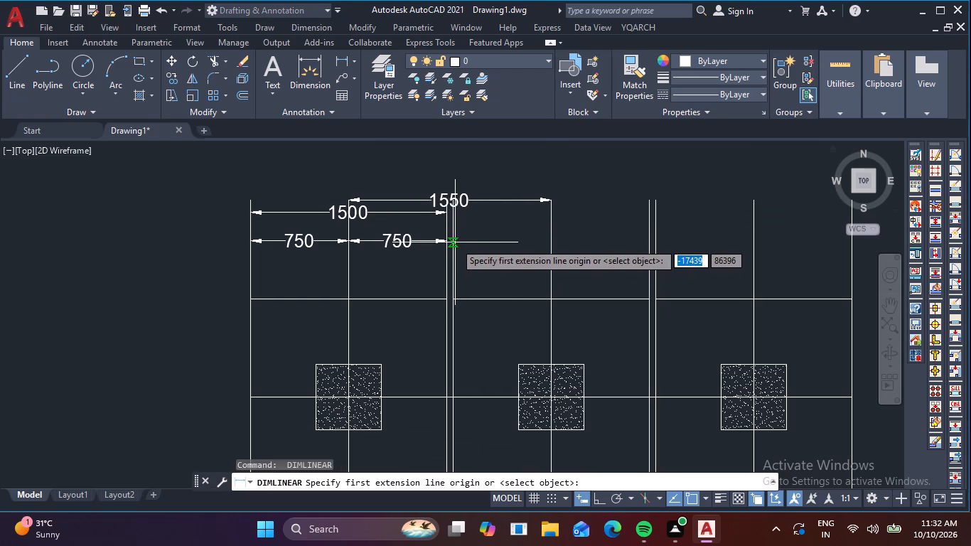
key(space)
key(space)
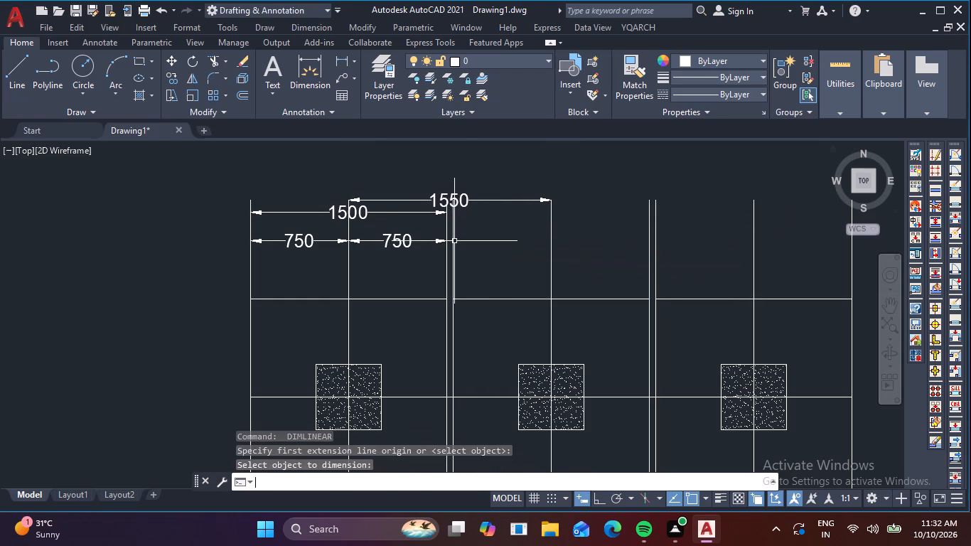
key(space)
click(454, 240)
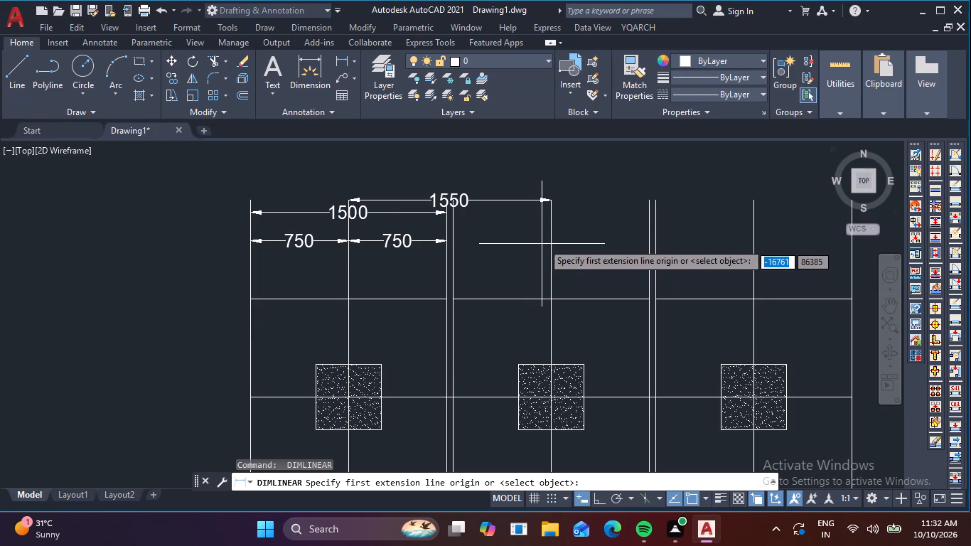
click(549, 241)
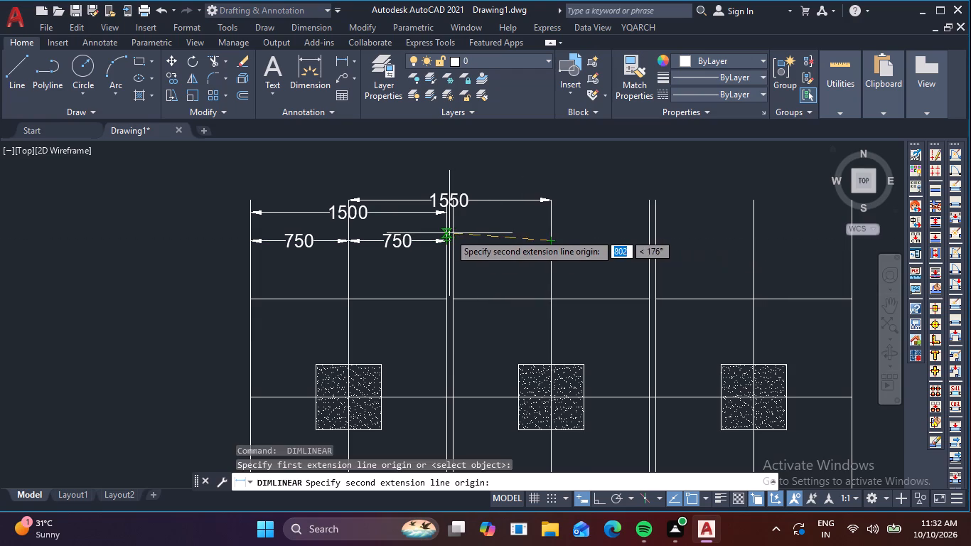
click(454, 240)
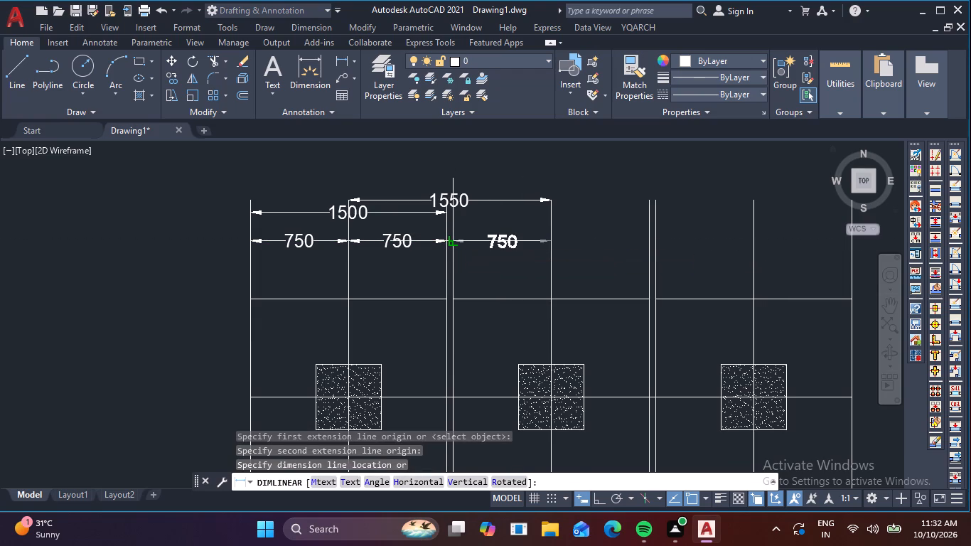
click(456, 242)
key(space)
click(554, 240)
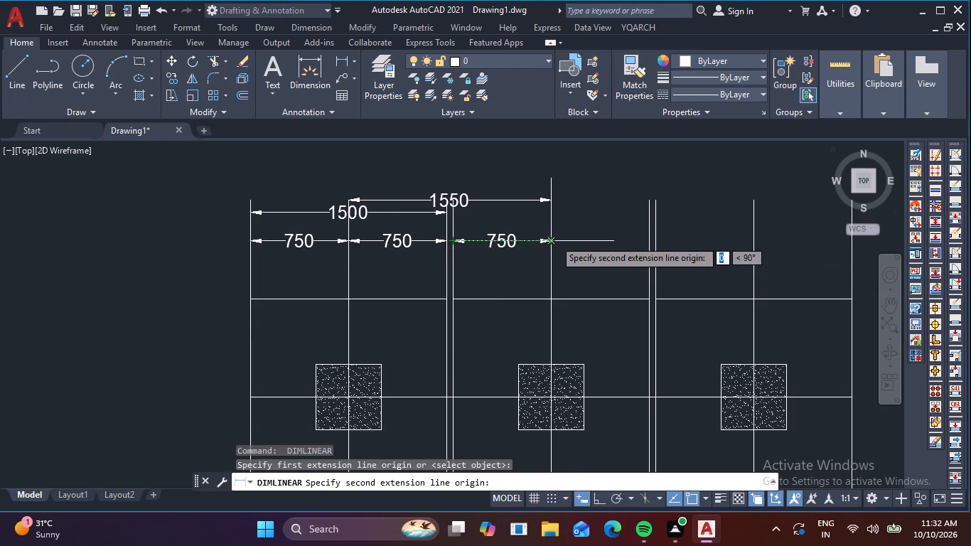
click(648, 245)
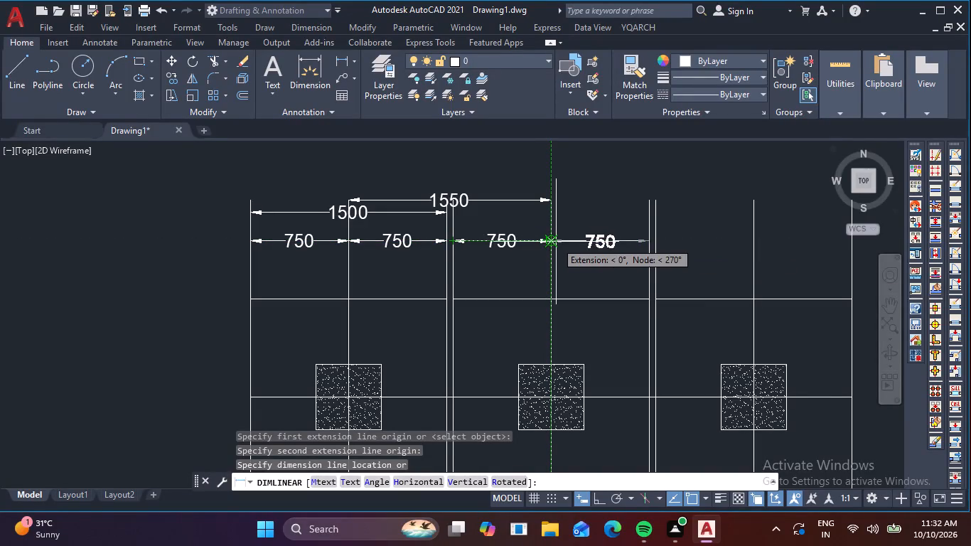
click(556, 242)
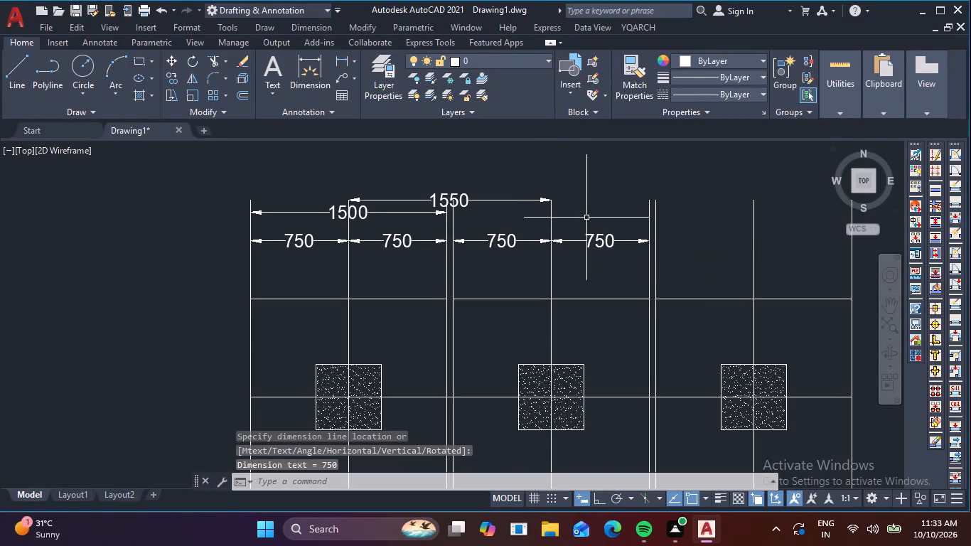
Add a linear dimension between the second and third column centrelines, just above the row of half-width dimensions.
key(space)
click(552, 203)
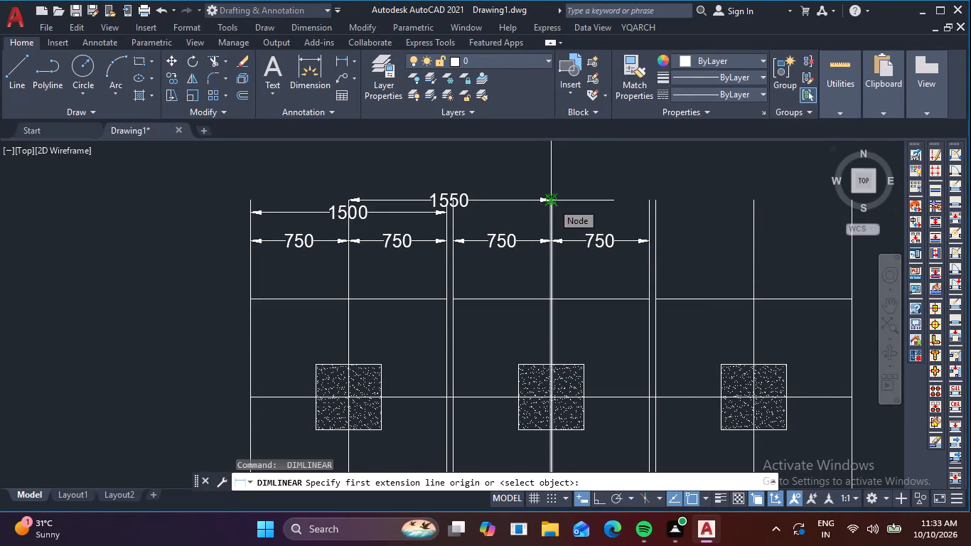
click(753, 205)
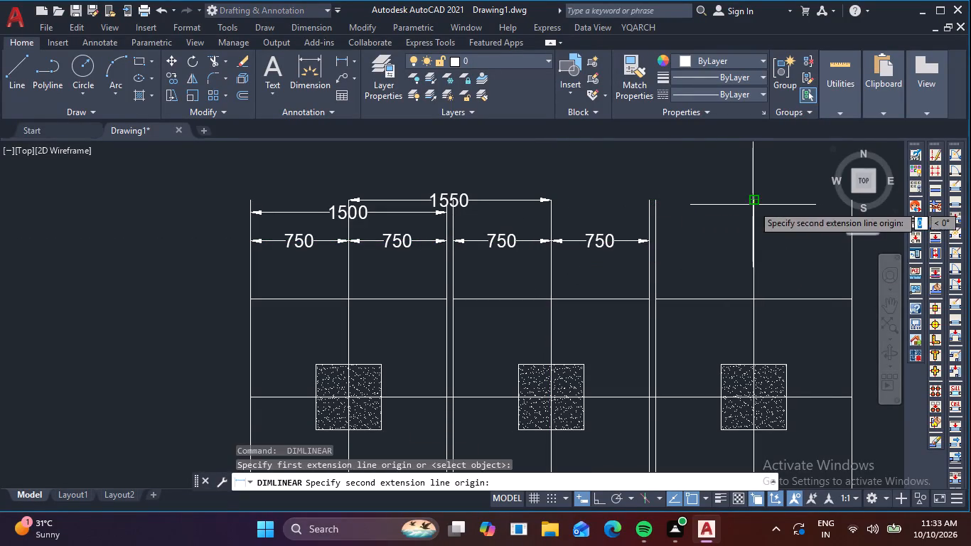
click(553, 203)
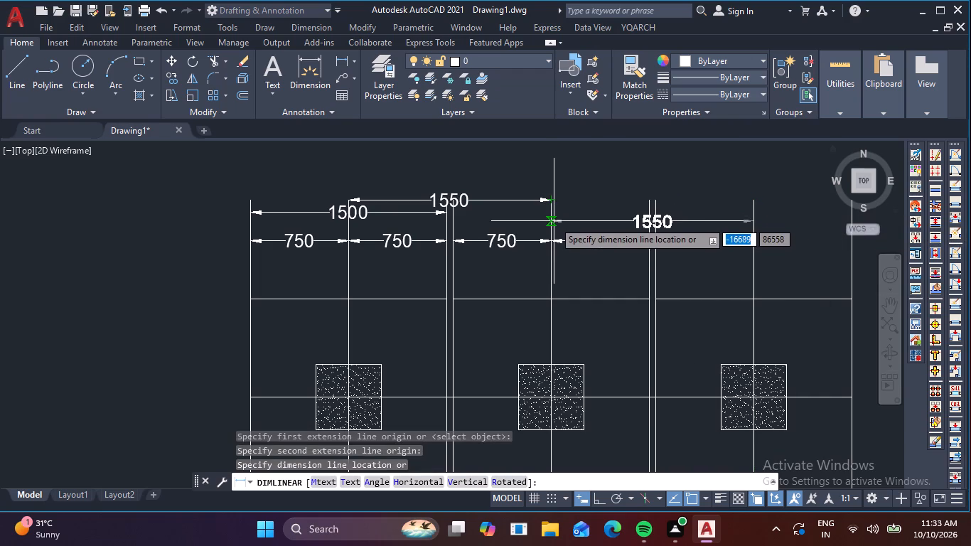
click(554, 221)
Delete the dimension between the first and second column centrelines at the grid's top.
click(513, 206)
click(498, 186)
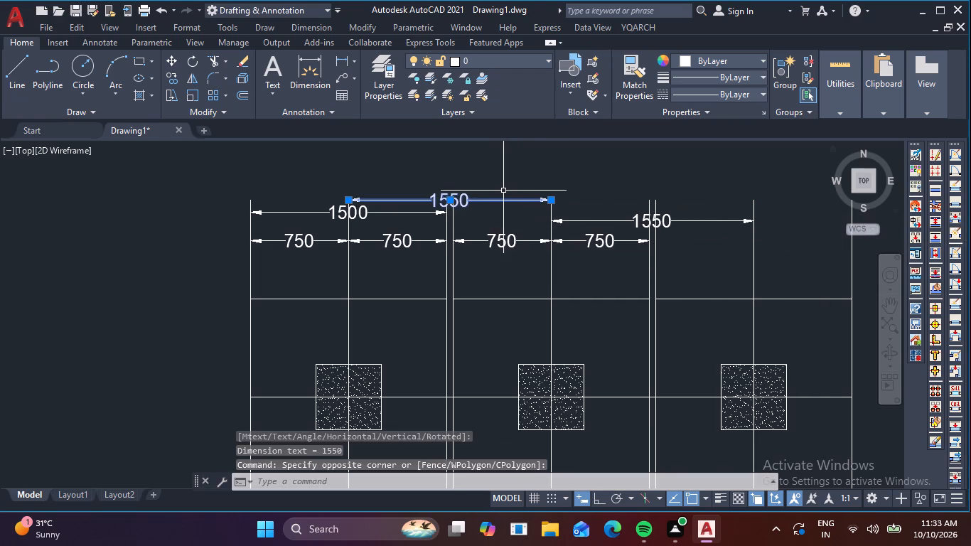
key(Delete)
Add a linear dimension across the first column's full width at the lower ends of the vertical grid lines.
scroll(474, 236, down, 2)
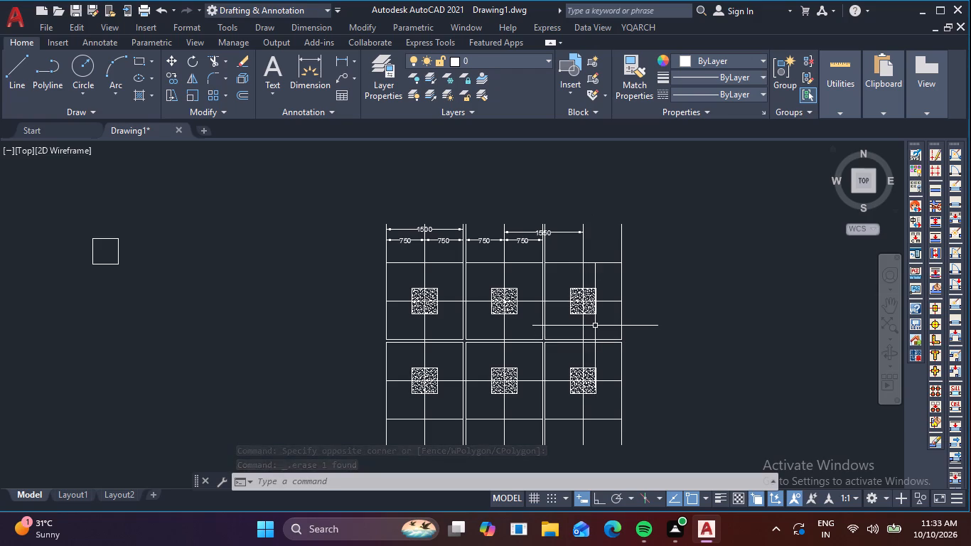
middle_drag(449, 447, 467, 330)
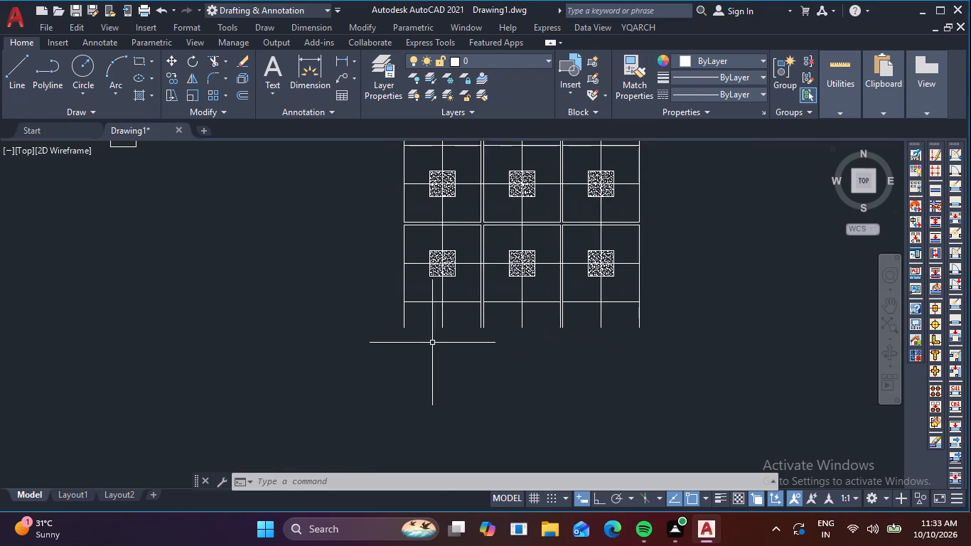
scroll(433, 342, up, 2)
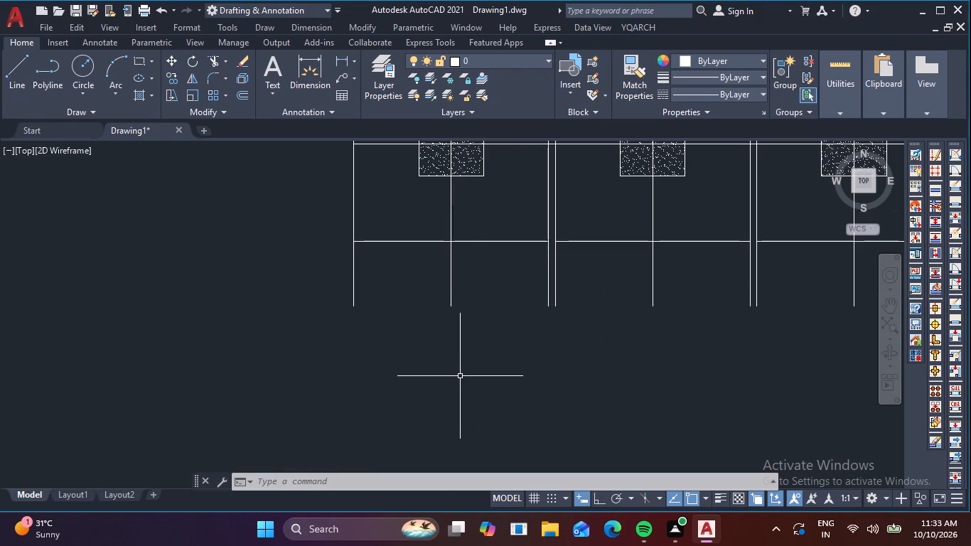
key(Escape)
key(d)
text(LI)
key(space)
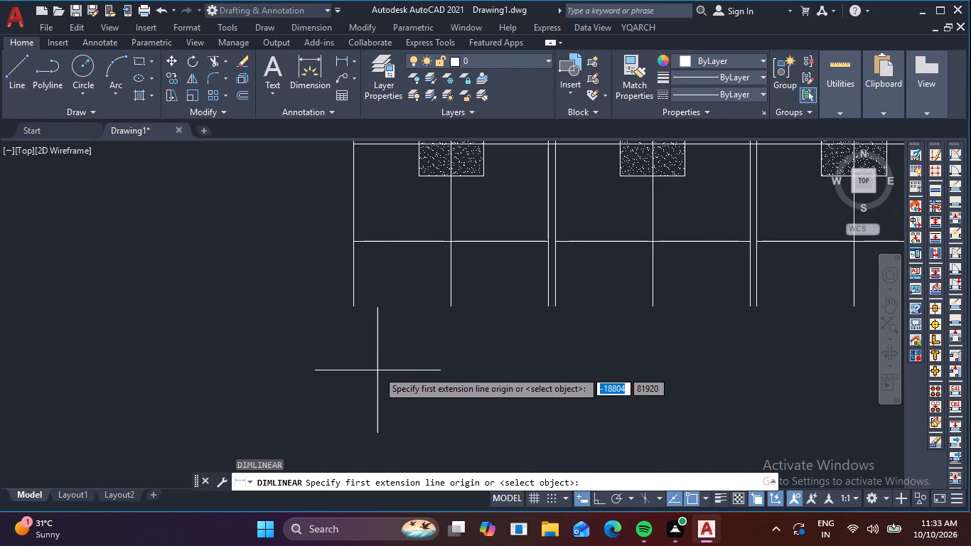
click(353, 307)
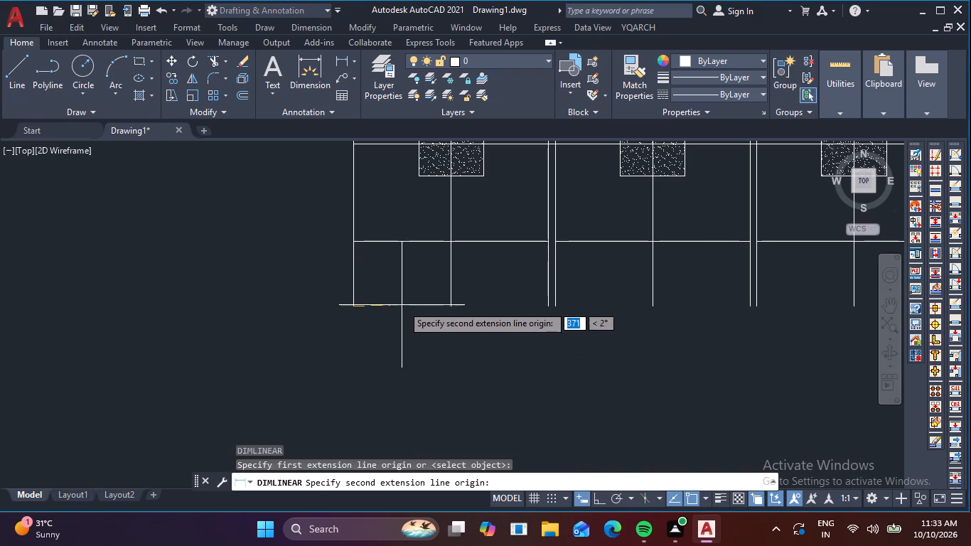
click(549, 305)
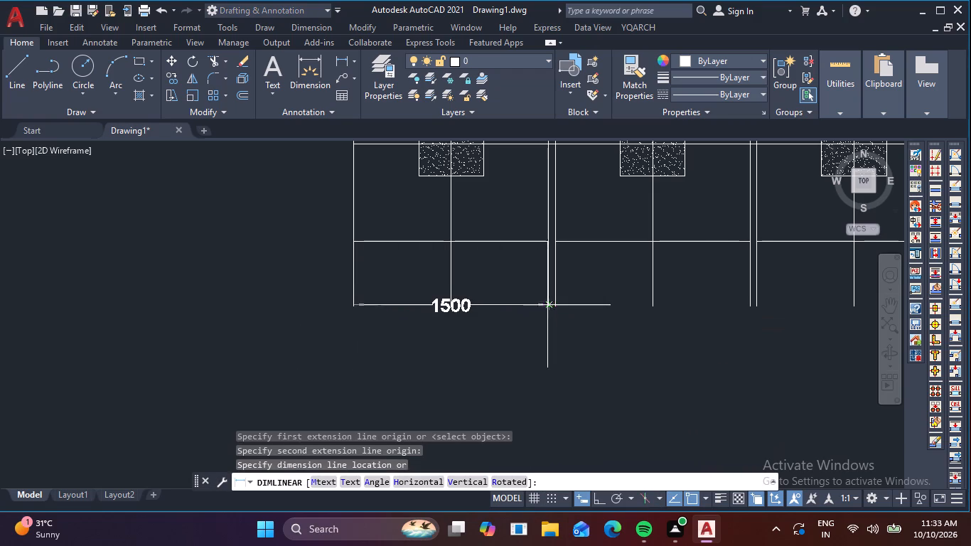
click(541, 303)
Below the bottom panel row, add aligned-in-a-row linear dimensions from the first to second and second to third column centrelines.
key(space)
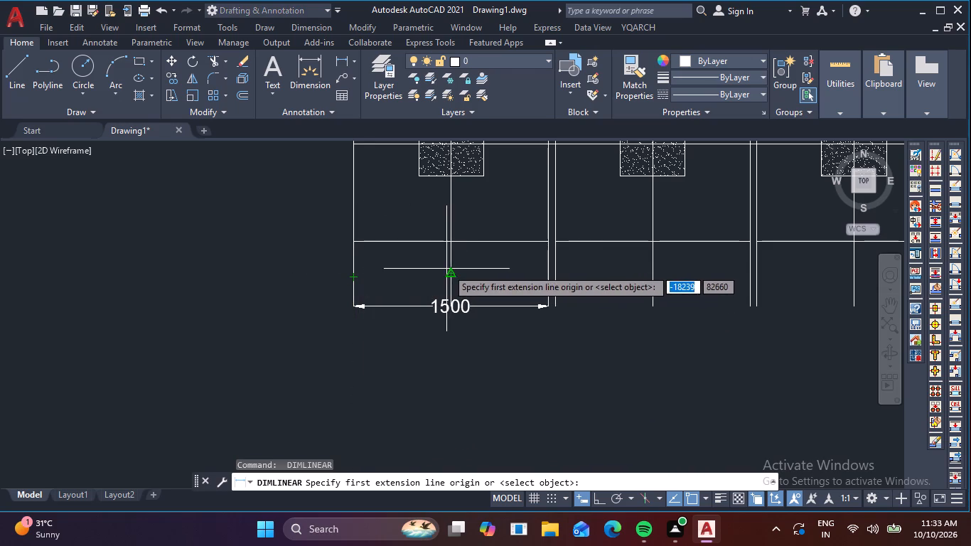
click(452, 272)
click(656, 274)
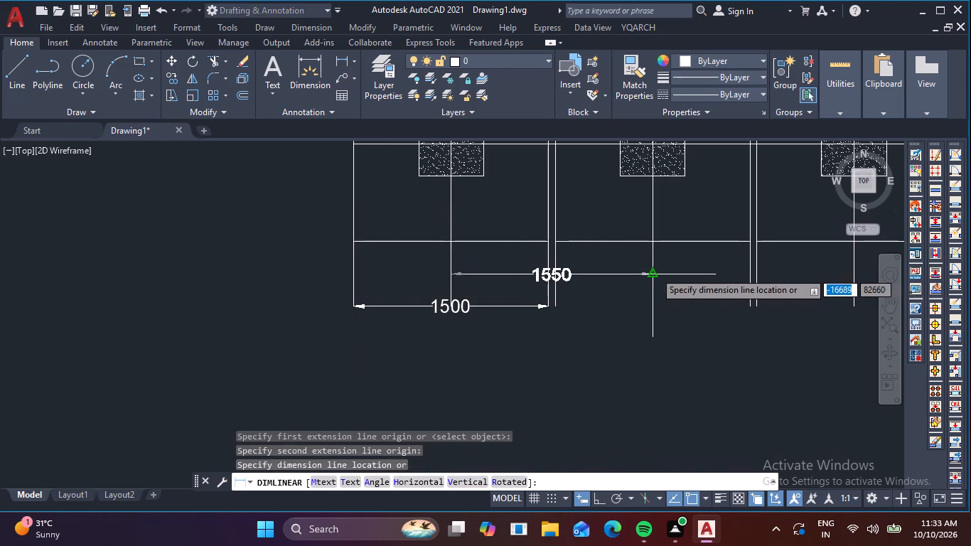
click(653, 269)
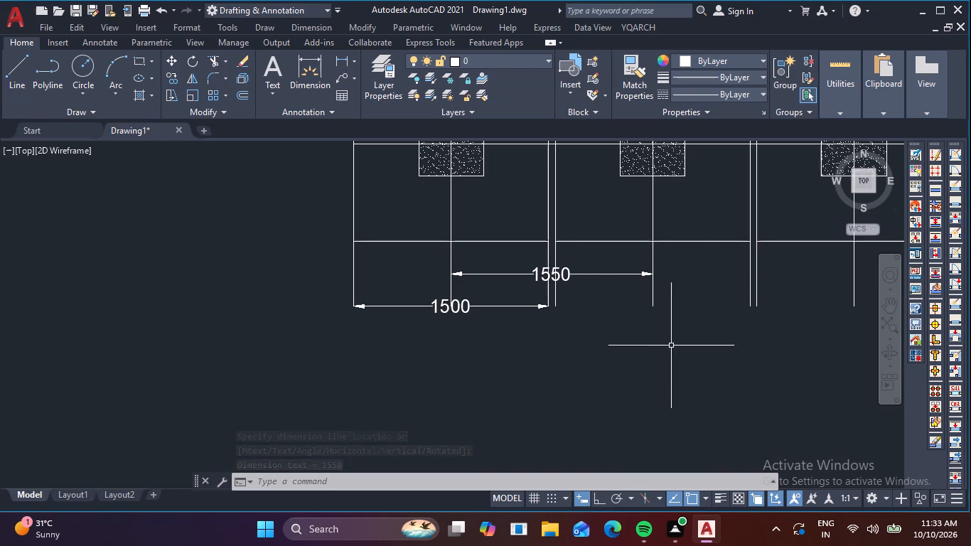
key(space)
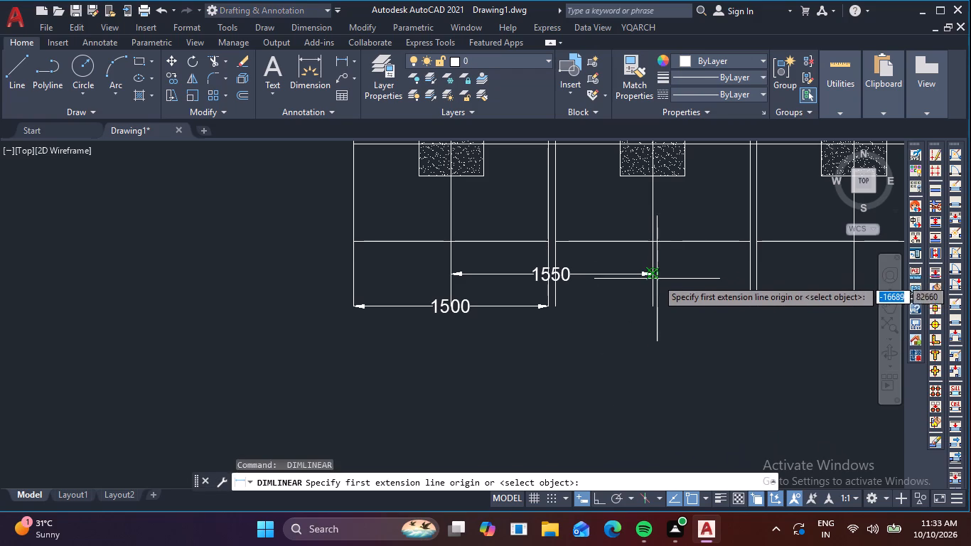
click(655, 277)
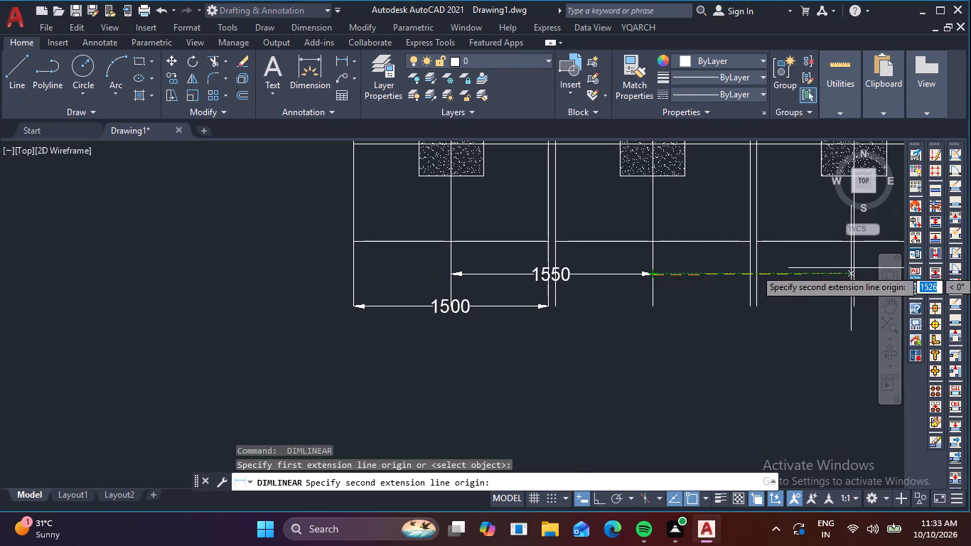
click(854, 271)
click(854, 271)
Draw a rectangle about 4743 by 3309 mm around the whole panel grid, slightly outside its outer panel edges.
scroll(729, 318, down, 3)
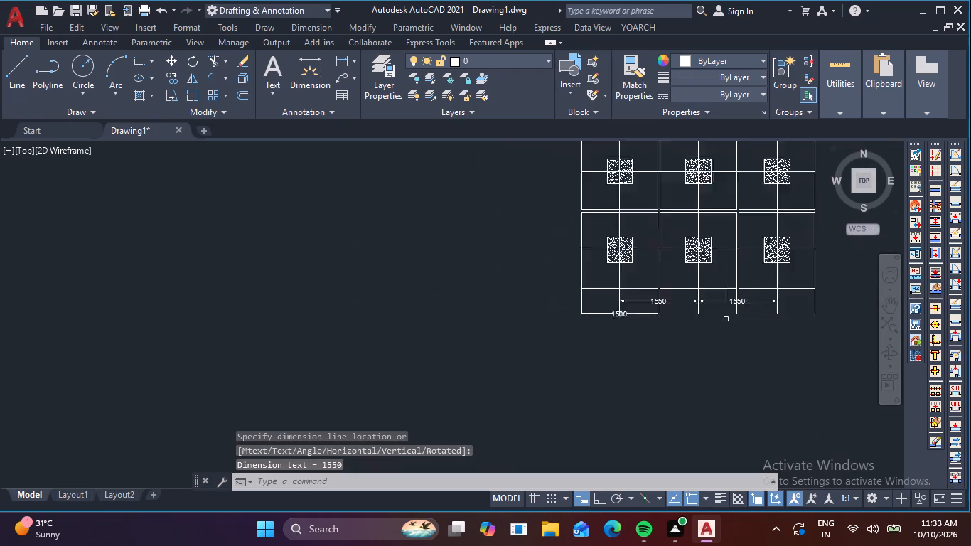
scroll(666, 239, up, 1)
middle_drag(666, 239, 661, 271)
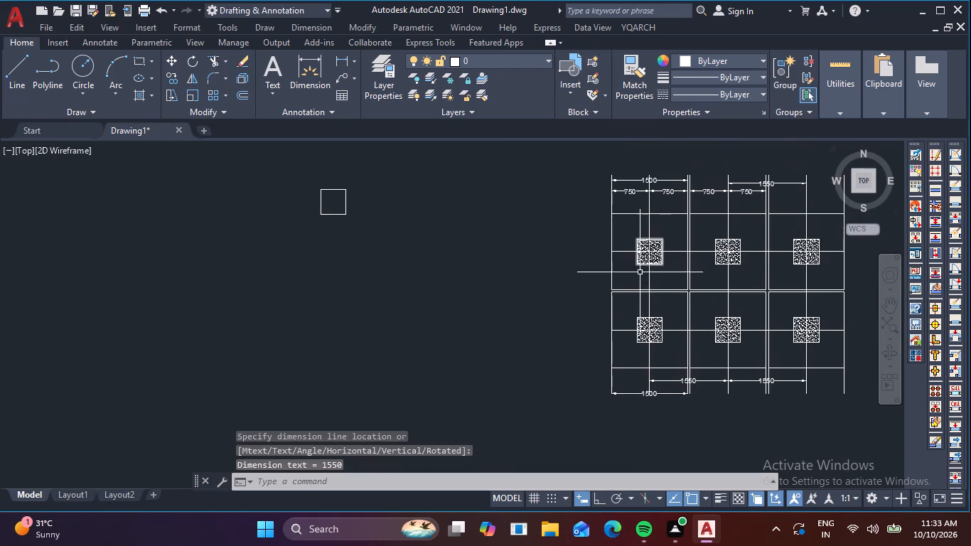
key(Escape)
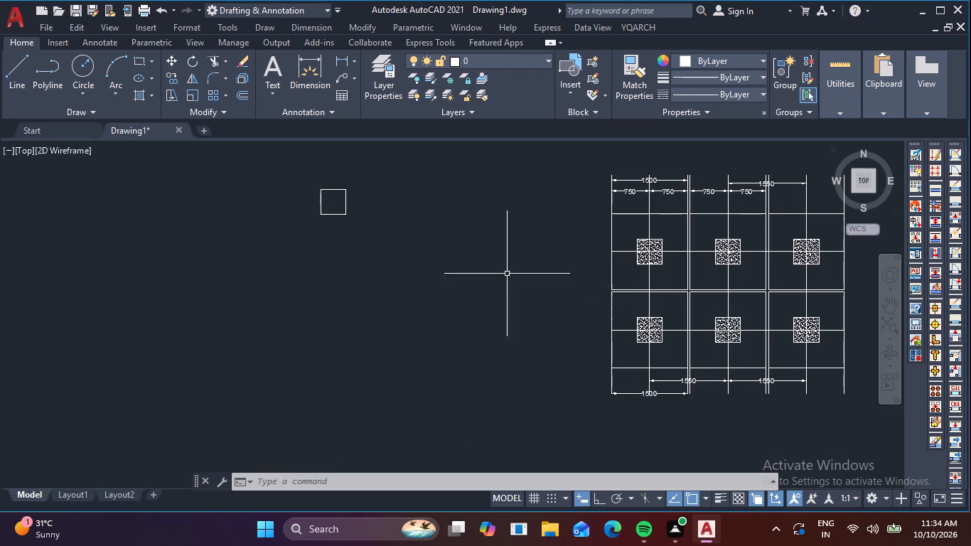
click(141, 61)
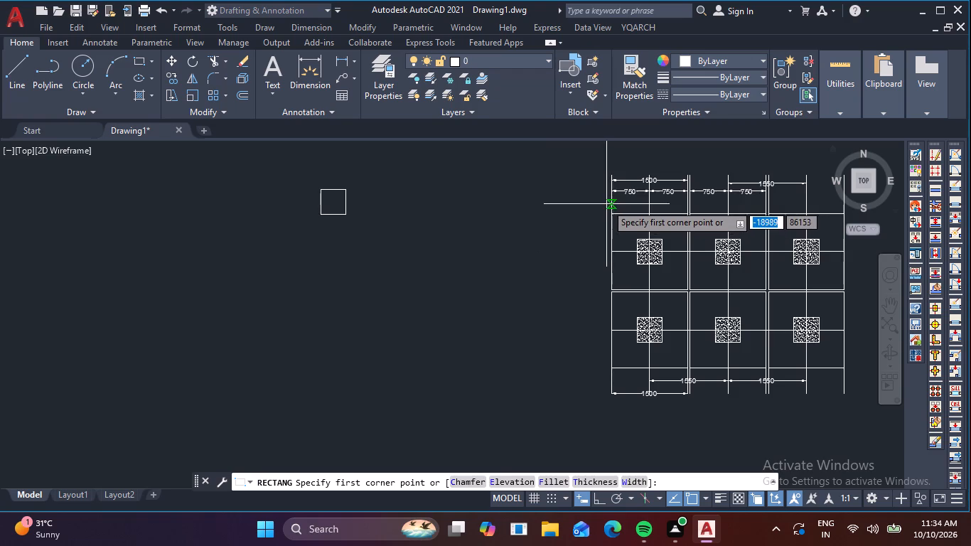
scroll(606, 203, up, 1)
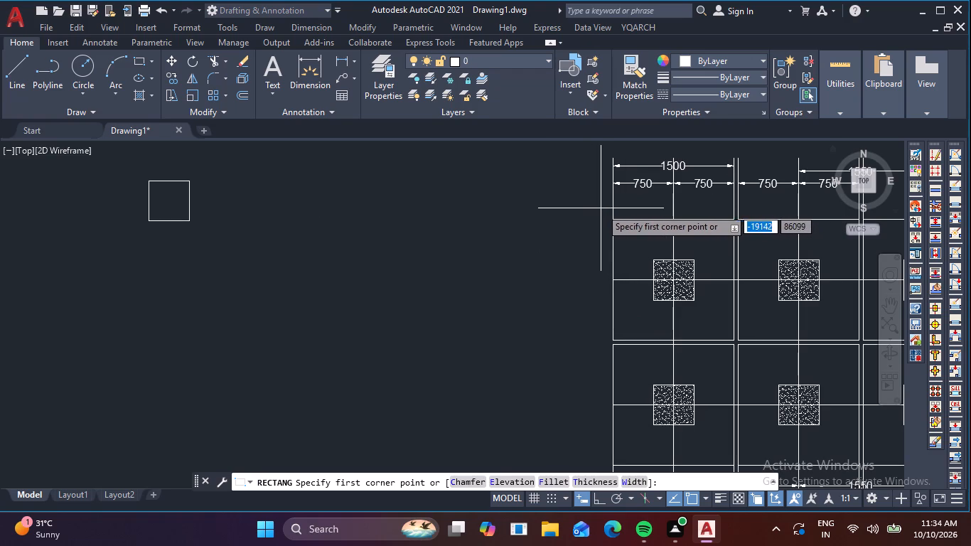
scroll(601, 208, up, 2)
click(616, 206)
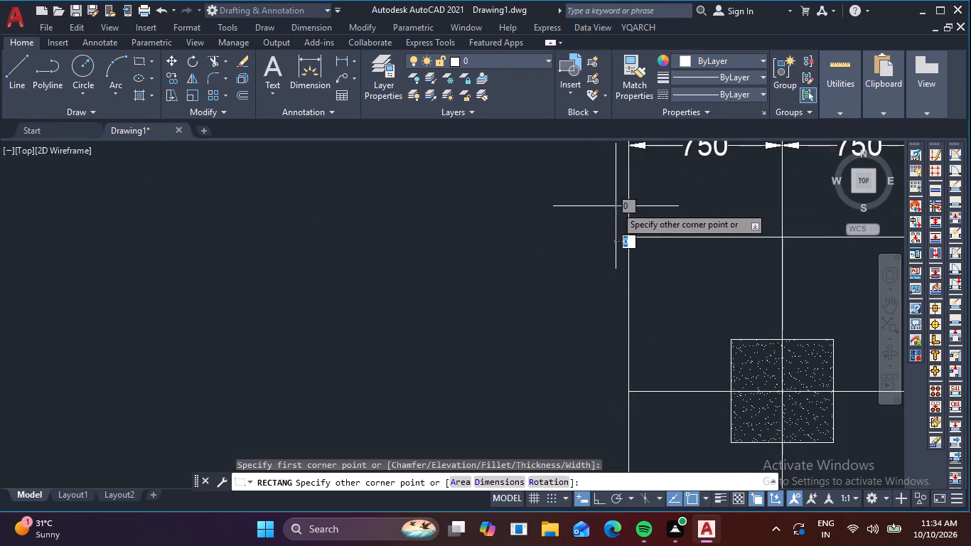
scroll(697, 279, down, 2)
middle_drag(739, 310, 510, 201)
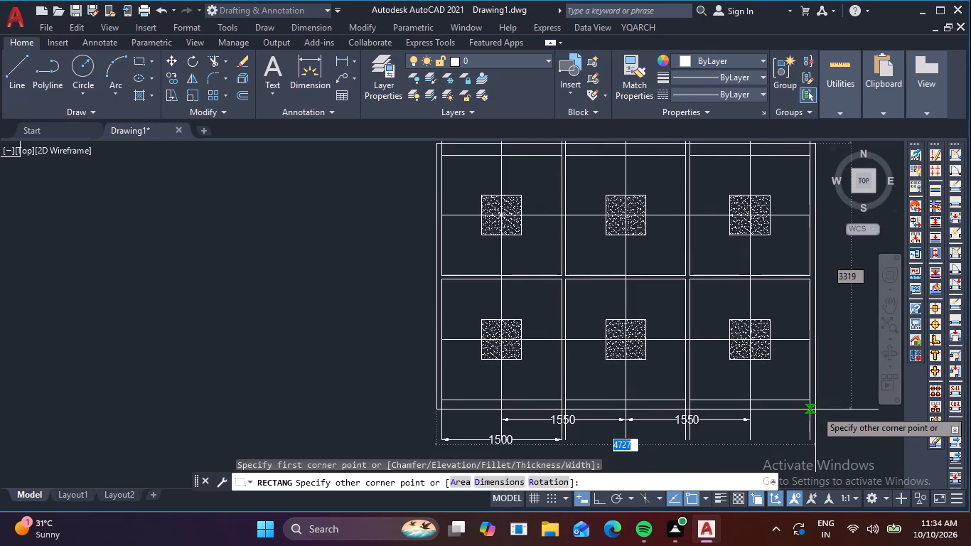
scroll(815, 409, up, 1)
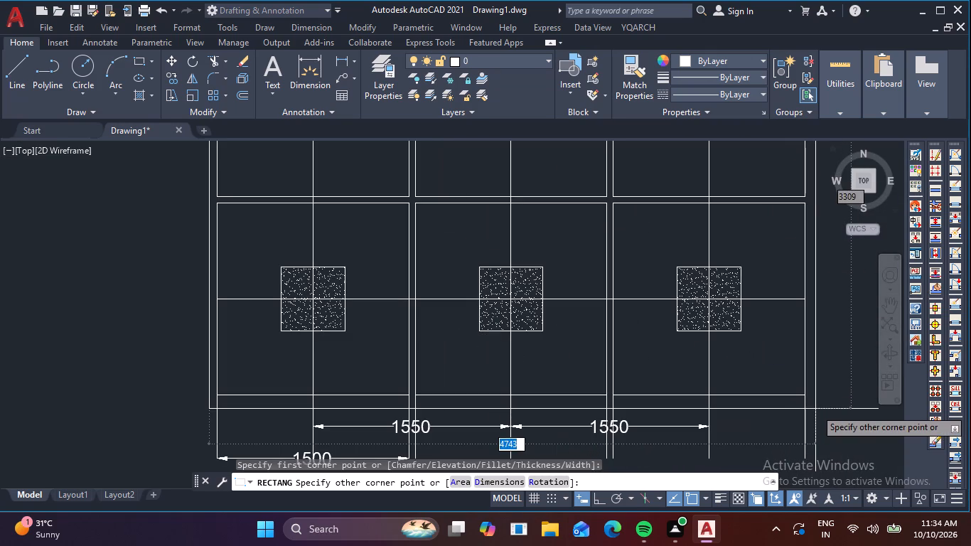
click(815, 409)
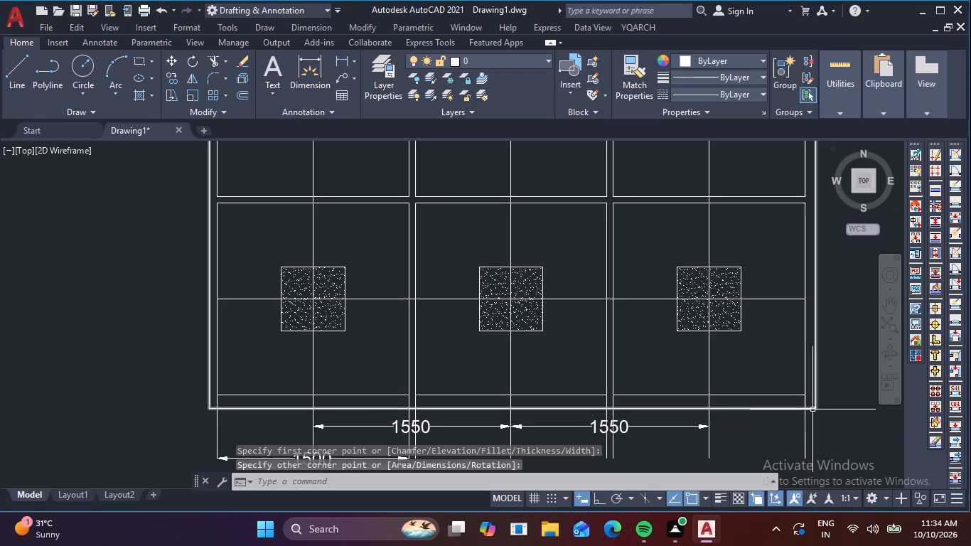
Load the ACAD_ISO02W100 ISO dash linetype into the drawing.
scroll(744, 399, down, 2)
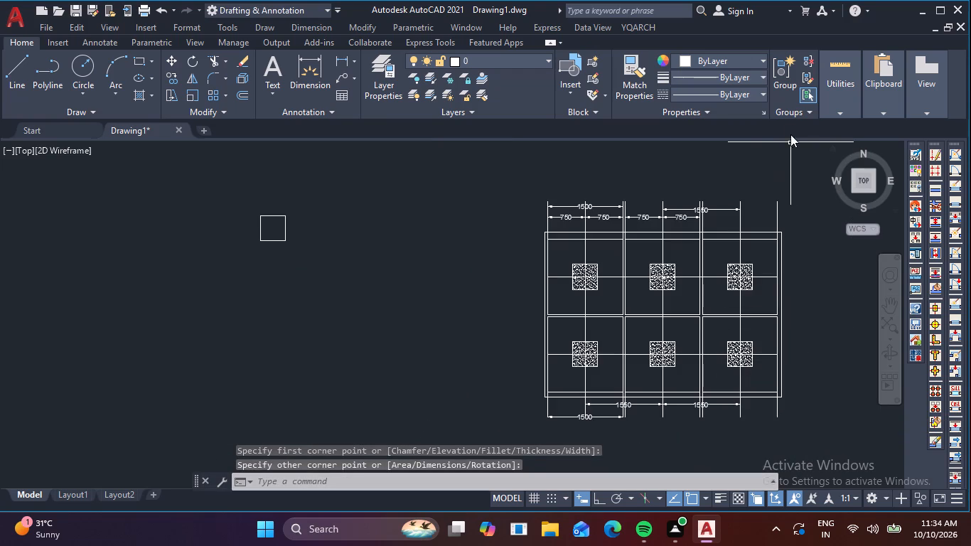
click(758, 97)
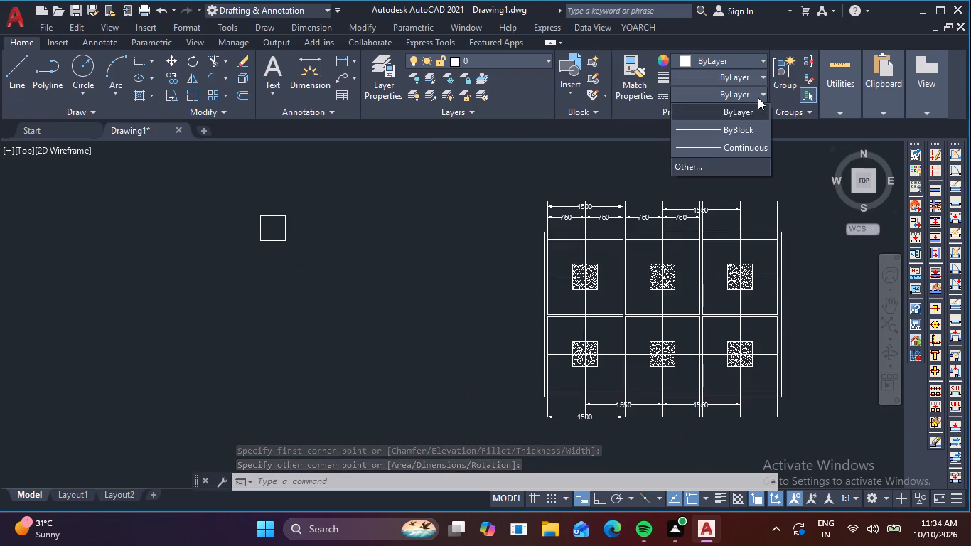
click(735, 161)
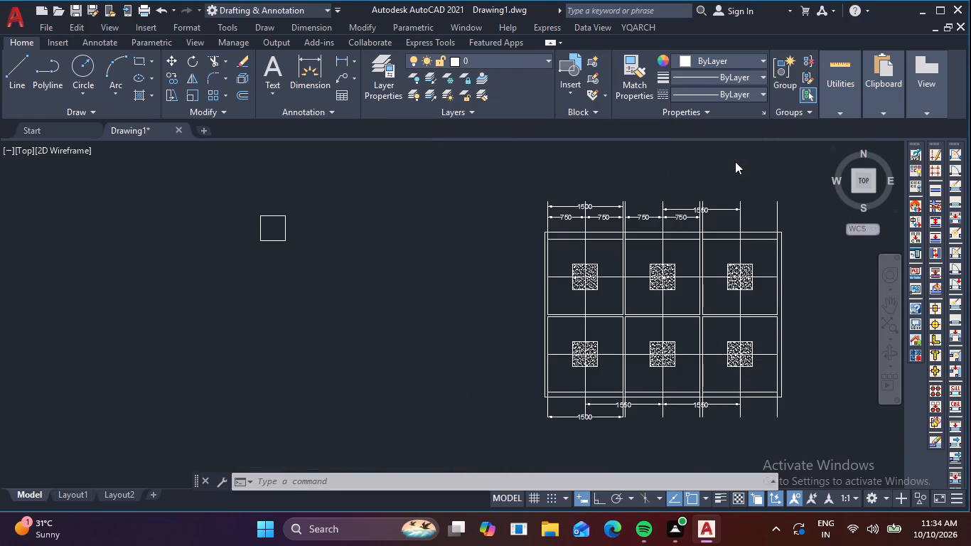
click(600, 136)
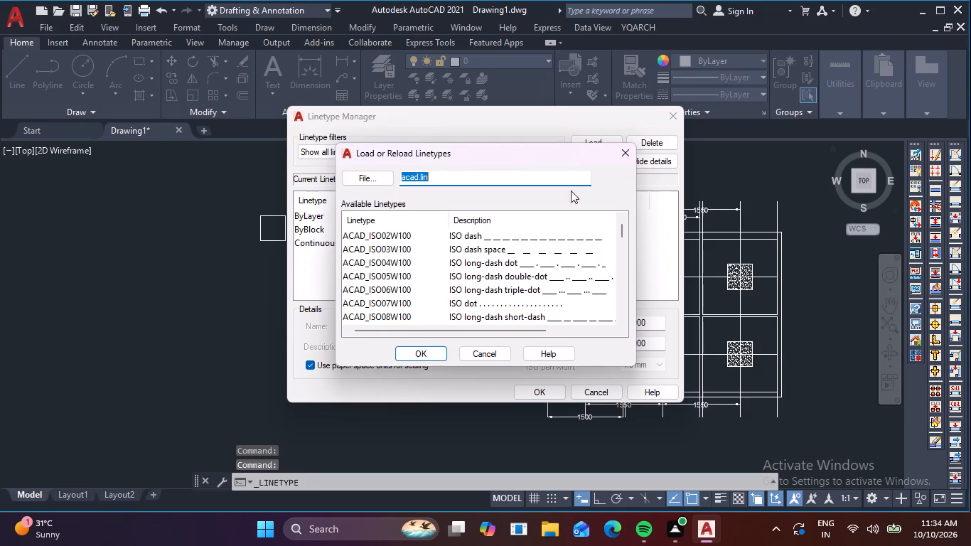
click(387, 230)
click(431, 360)
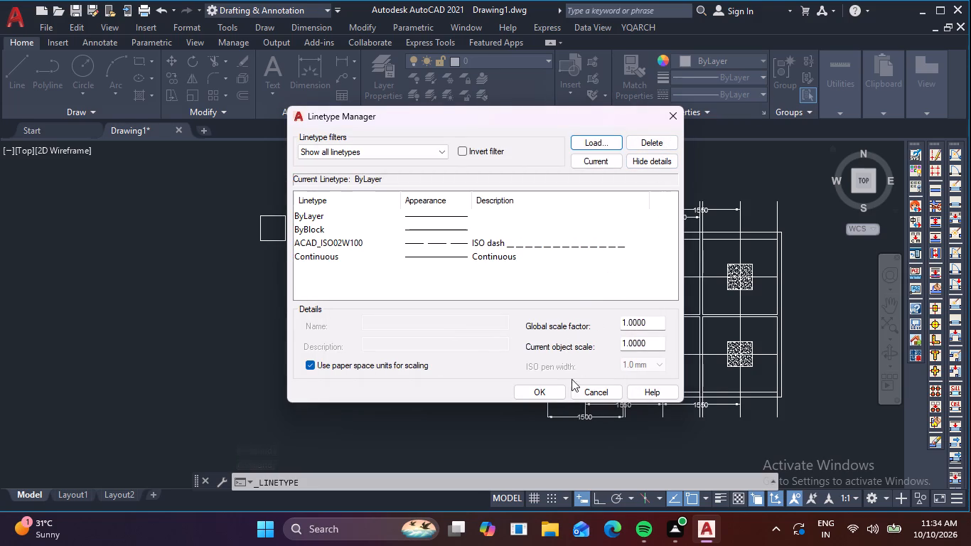
click(552, 396)
Assign the ACAD_ISO02W100 linetype to the outer rectangle around the panel grid.
scroll(570, 233, up, 1)
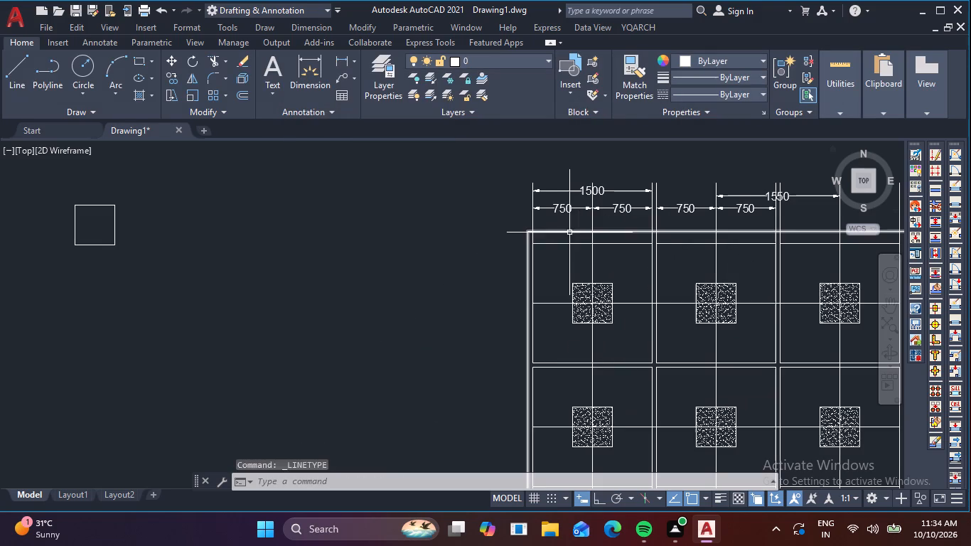
click(569, 232)
click(756, 97)
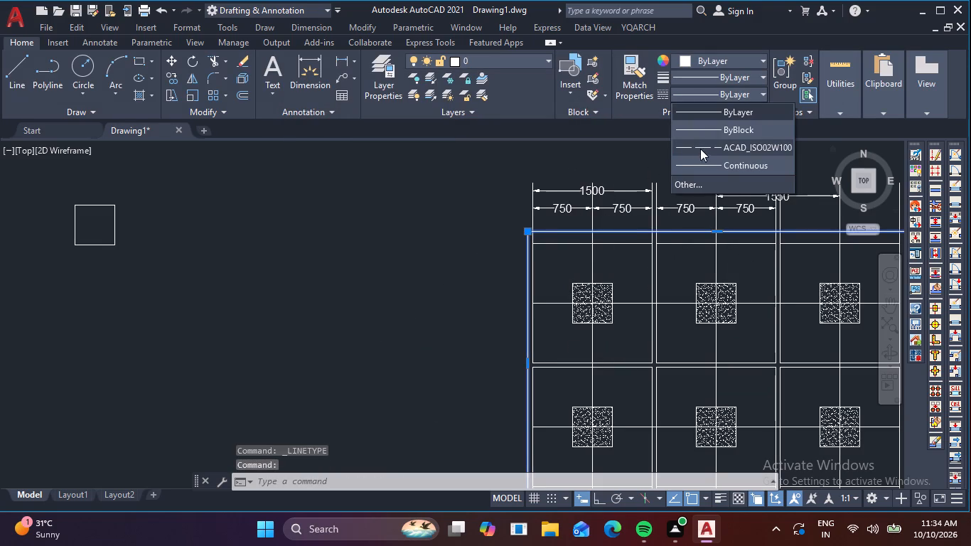
click(703, 147)
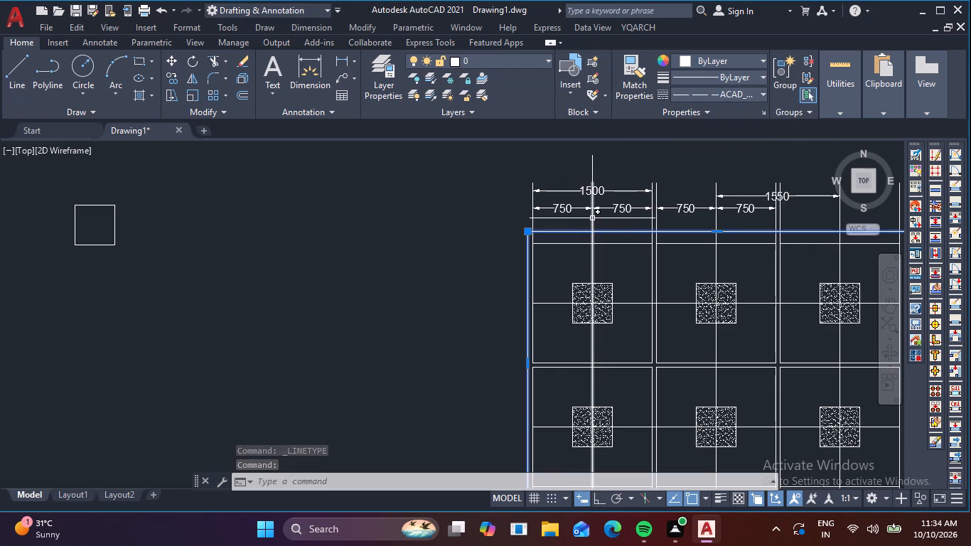
key(Escape)
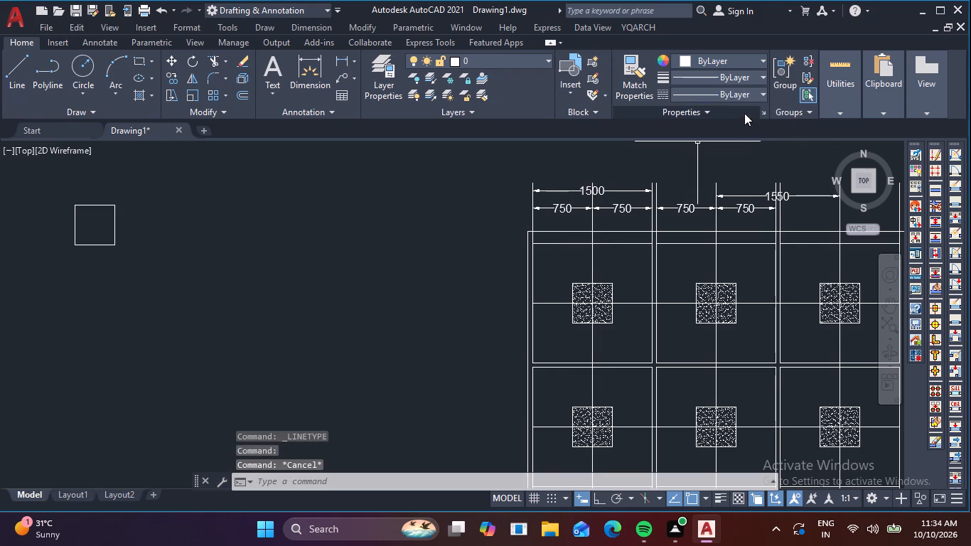
Set the current linetype for new objects to Continuous.
click(754, 94)
click(724, 173)
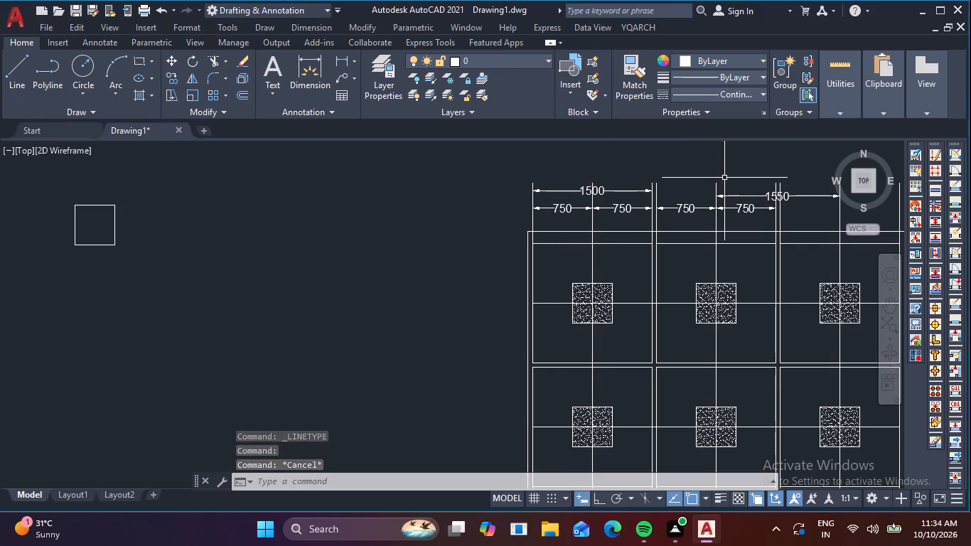
click(760, 89)
click(746, 173)
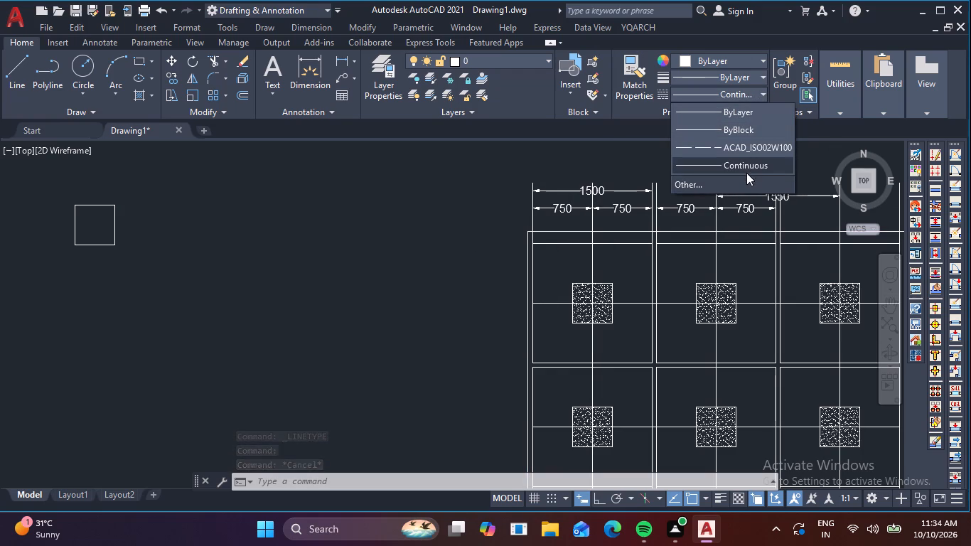
Set the linetype global scale factor to 50 and the current object scale to 50.
click(755, 92)
click(751, 188)
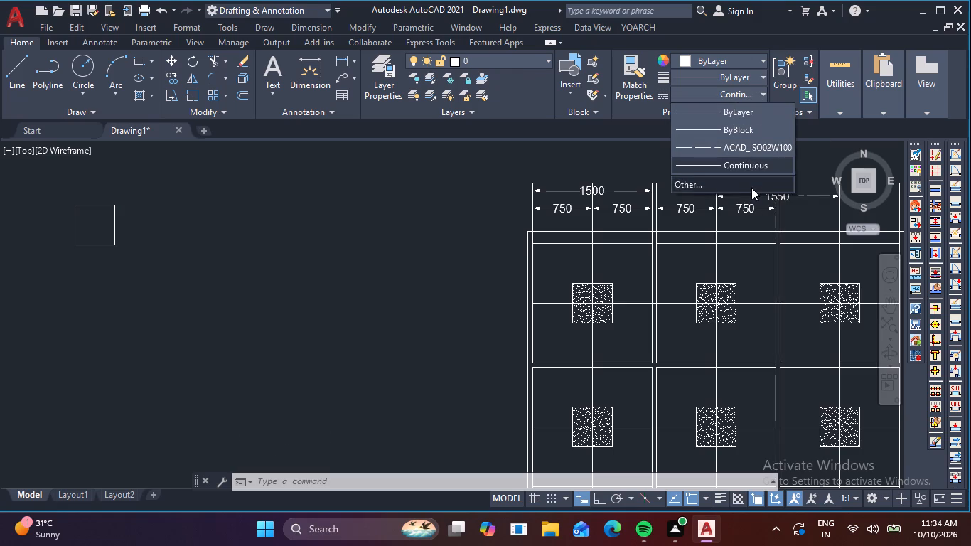
drag(653, 325, 591, 316)
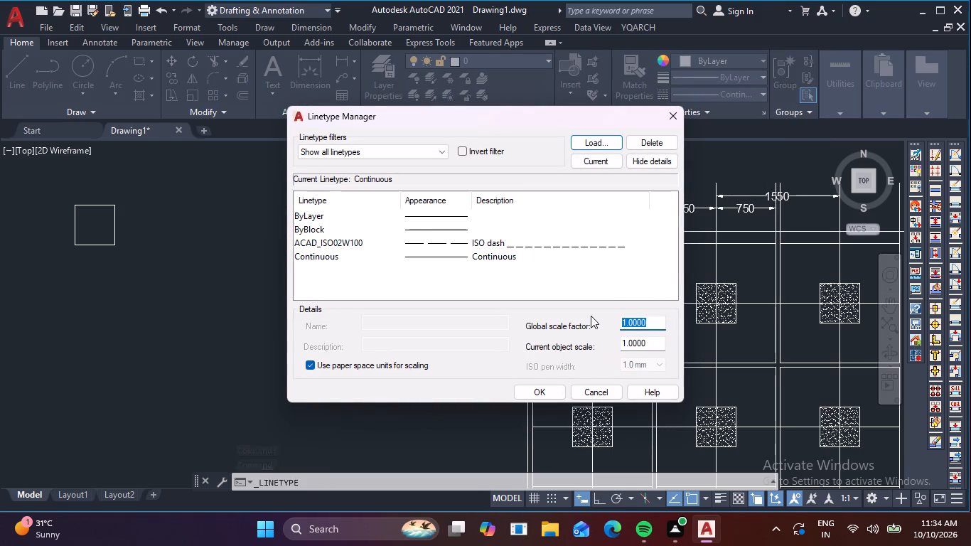
text(50)
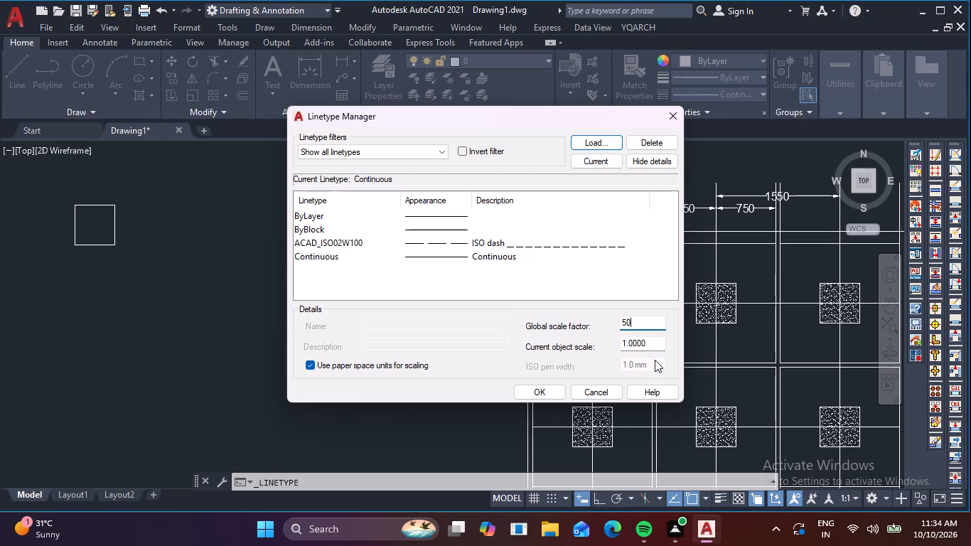
drag(648, 342, 593, 345)
text(50)
click(542, 390)
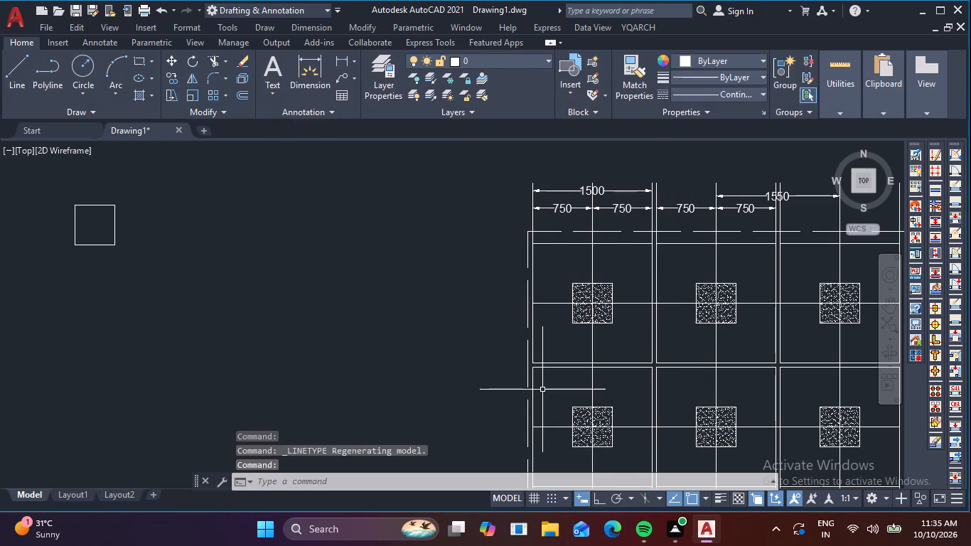
Delete the stray empty square standing apart to the left of the panel grid.
scroll(600, 333, down, 2)
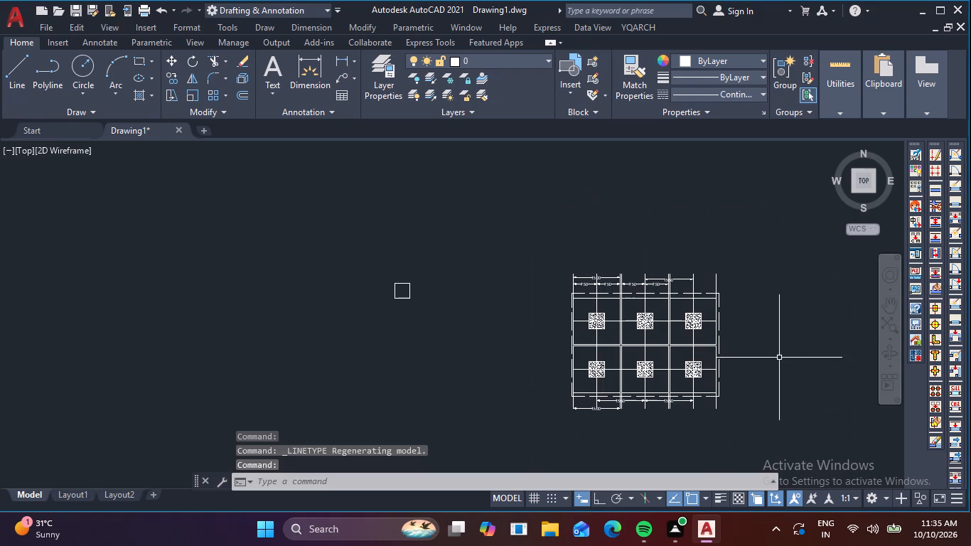
key(Escape)
drag(434, 309, 399, 296)
click(358, 271)
key(Delete)
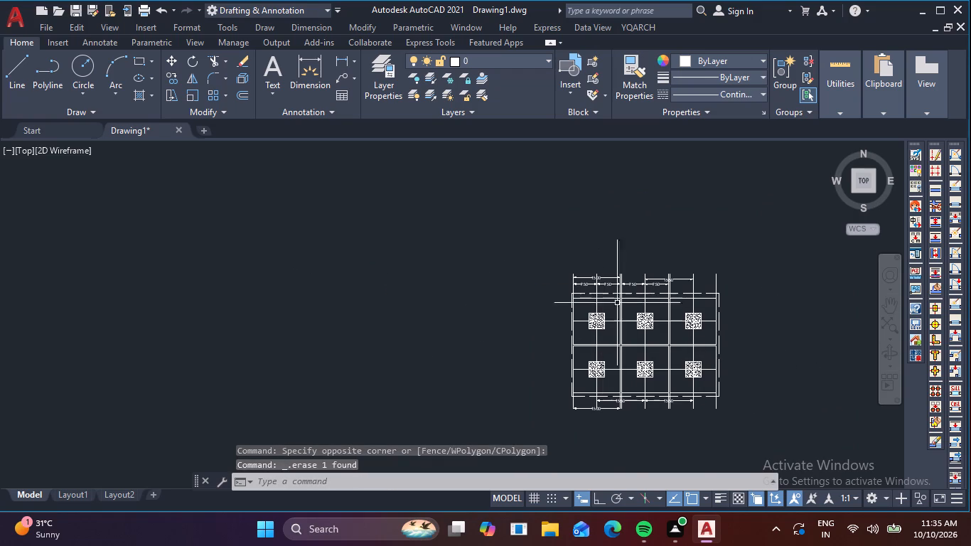
With Ortho on, draw a 500 mm line outward from the left end of the bottom panel row's horizontal centreline.
scroll(658, 310, up, 2)
middle_drag(680, 326, 693, 193)
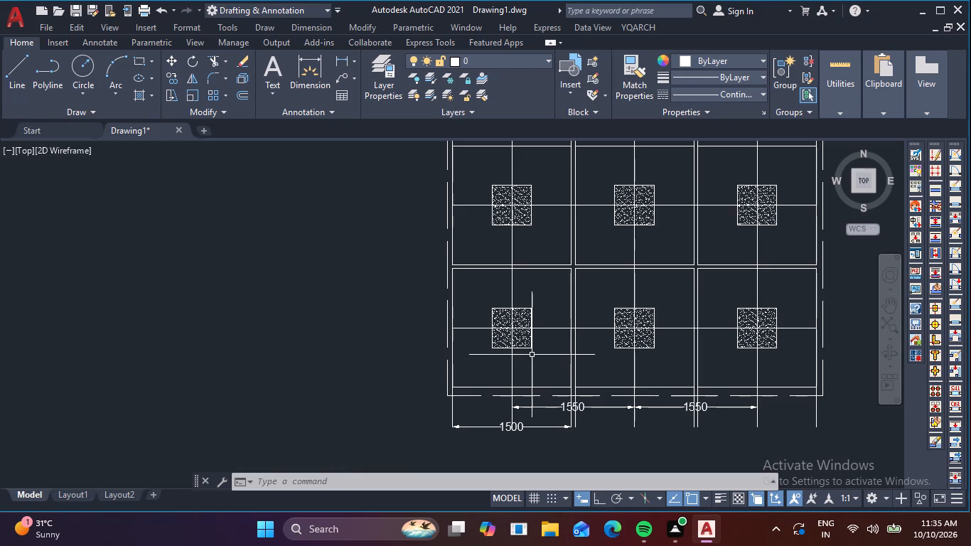
key(l)
key(space)
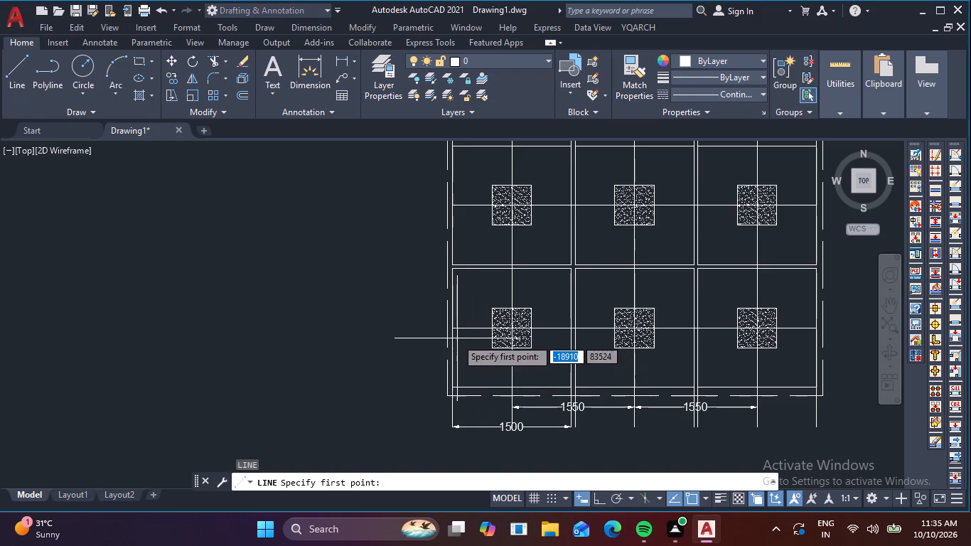
click(454, 329)
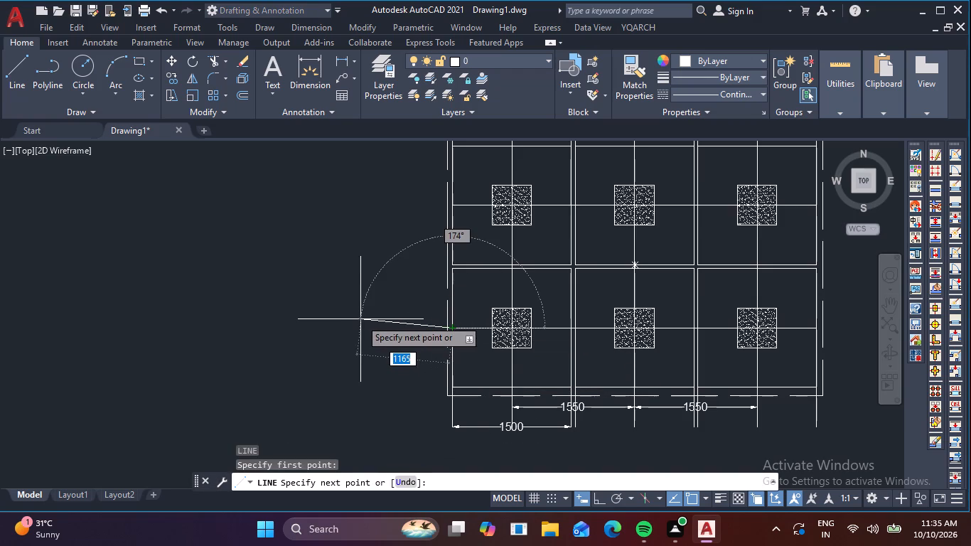
key(F8)
text(50)
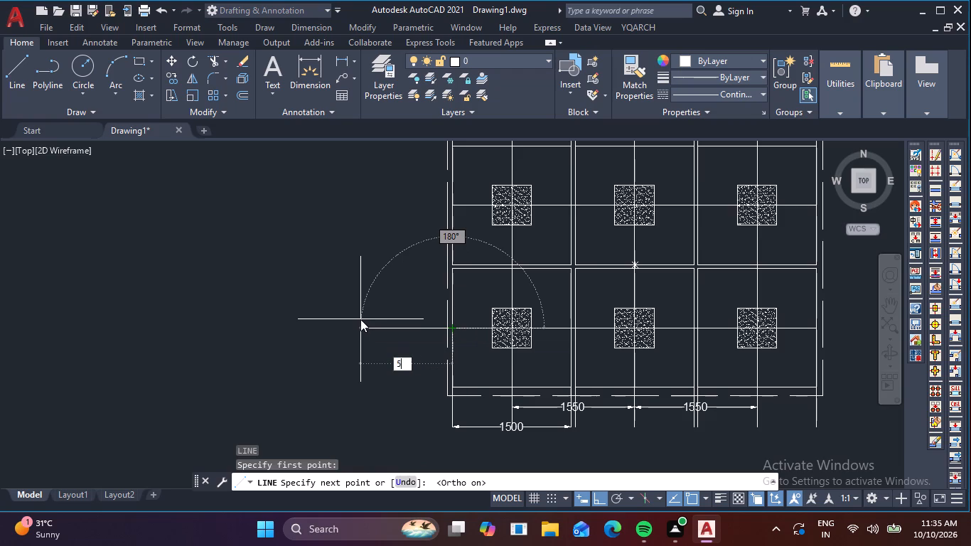
key(0)
key(Return)
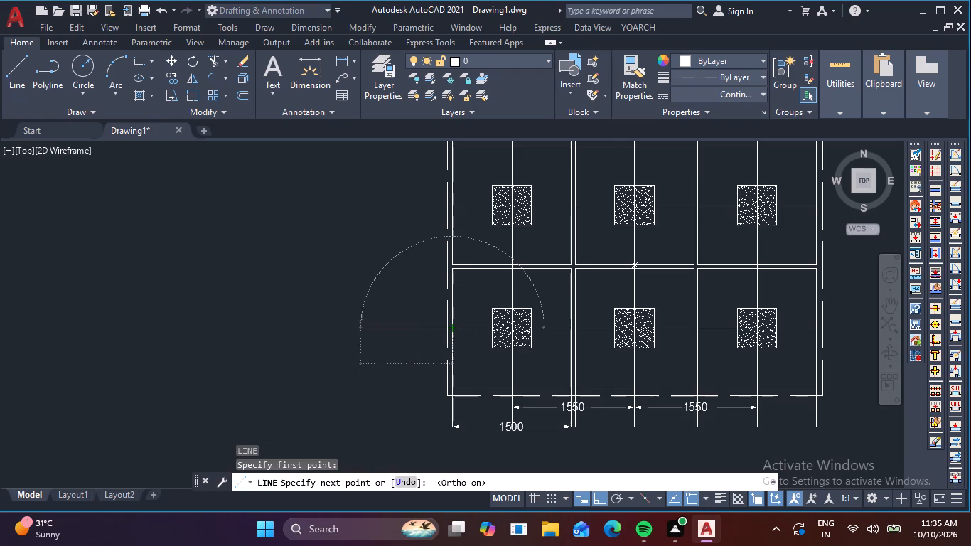
key(Escape)
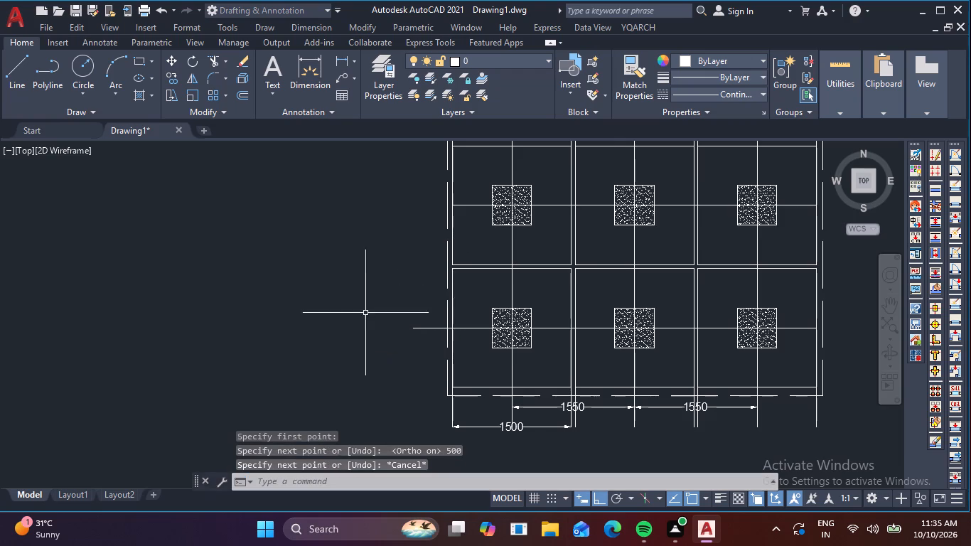
Draw a 500 mm line outward from the left end of the upper panel row's horizontal centreline.
key(space)
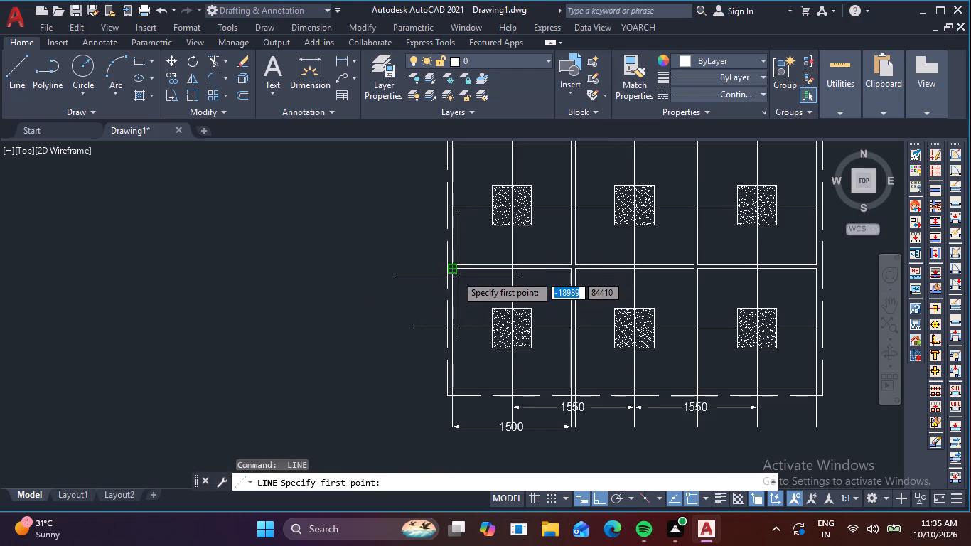
scroll(448, 245, up, 1)
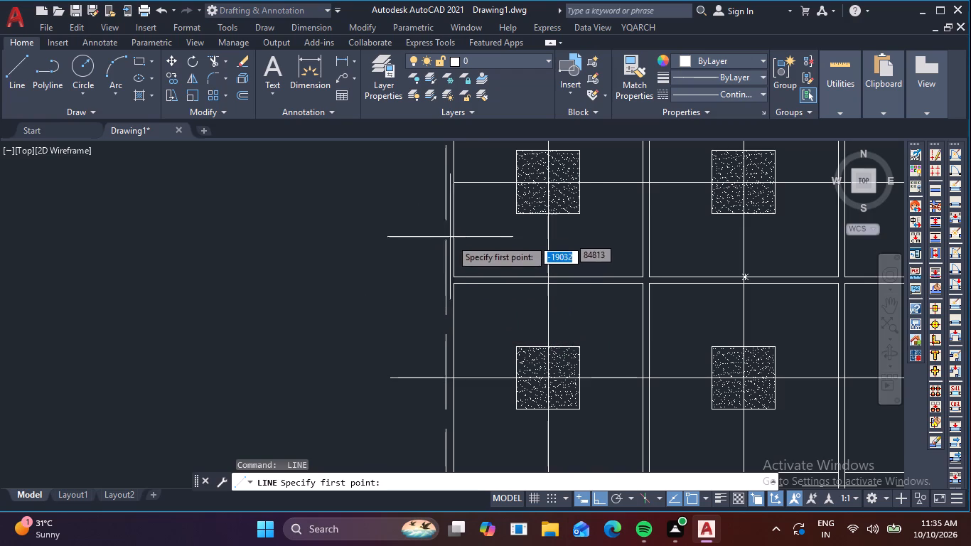
click(451, 182)
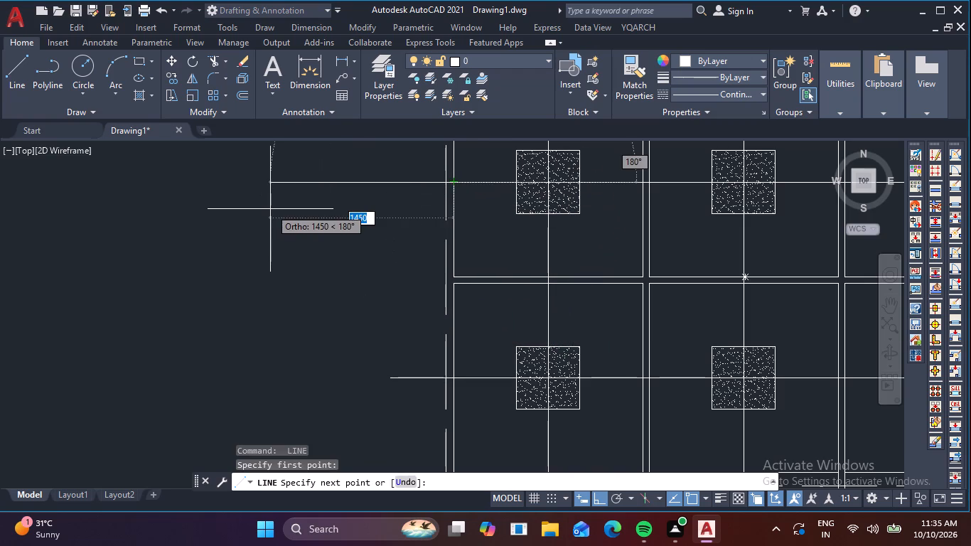
key(5)
text(00)
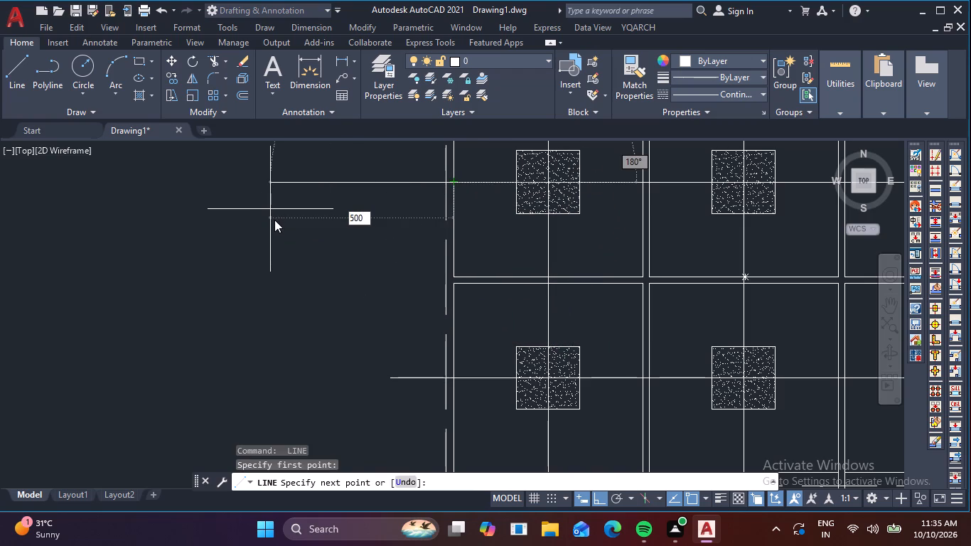
key(space)
key(Escape)
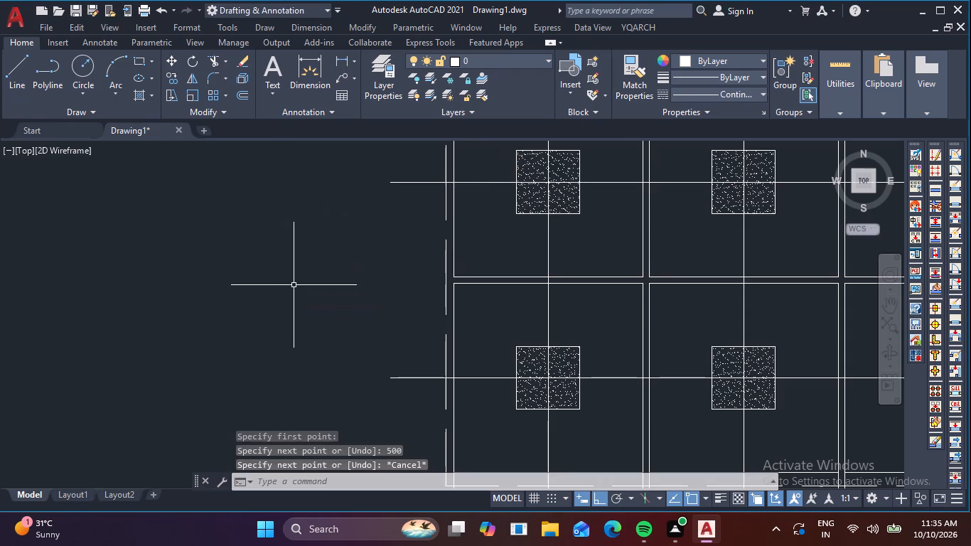
Draw a 500 mm line outward to the left from the top-left corner of the upper-left panel.
middle_drag(373, 252, 355, 356)
scroll(359, 350, down, 1)
middle_drag(452, 334, 465, 304)
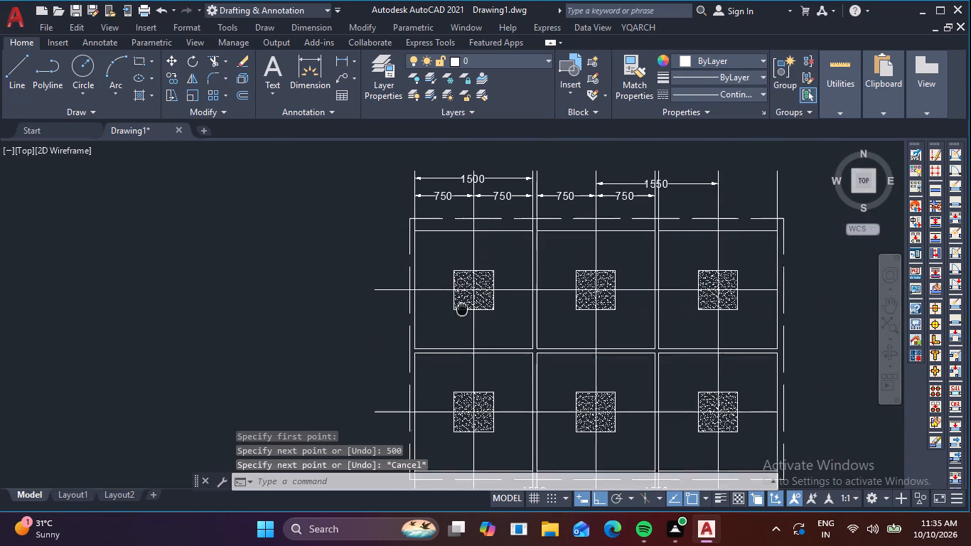
middle_drag(465, 304, 484, 272)
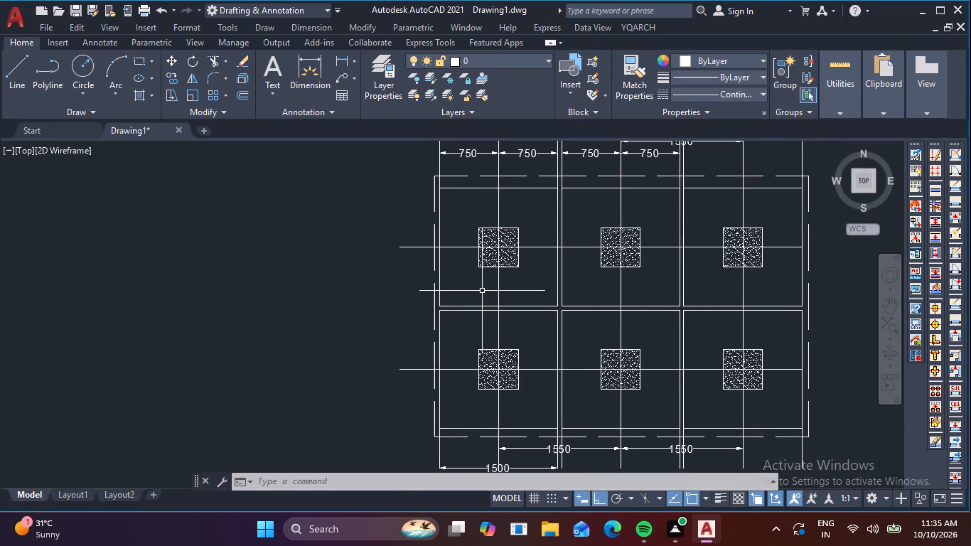
scroll(456, 316, up, 2)
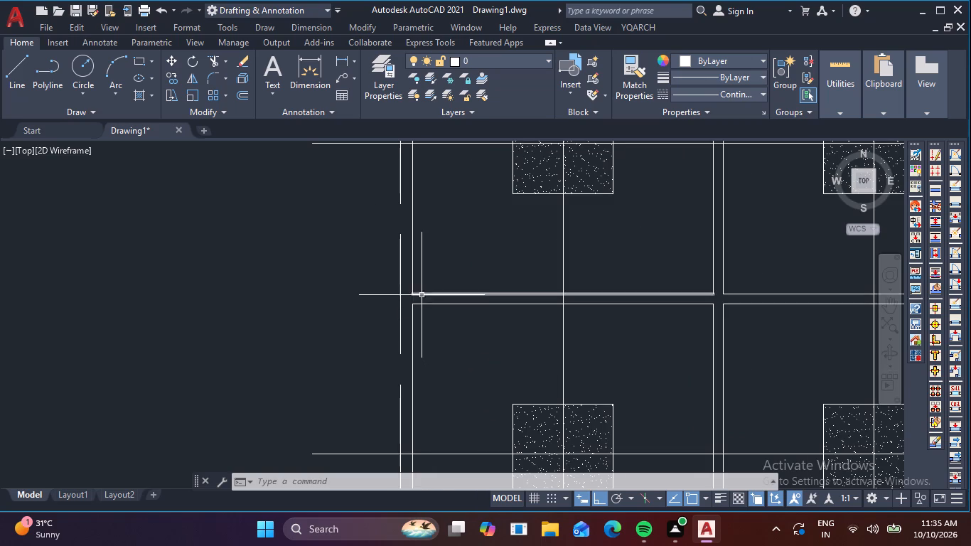
scroll(393, 303, down, 2)
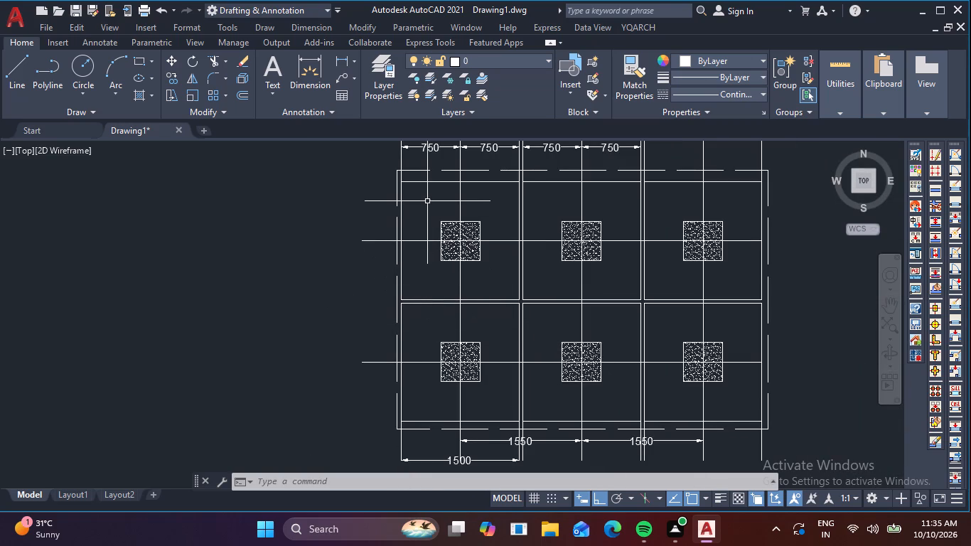
key(space)
click(399, 181)
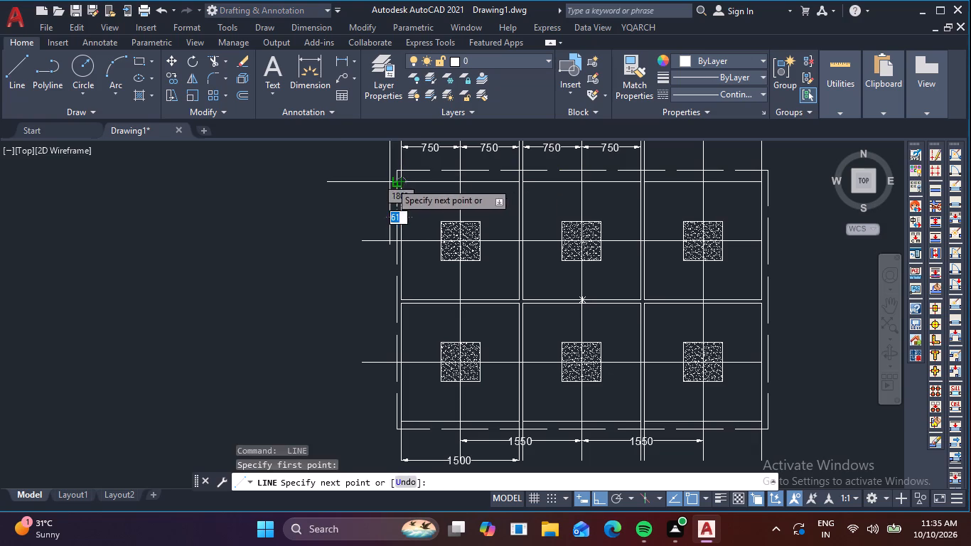
key(5)
key(0)
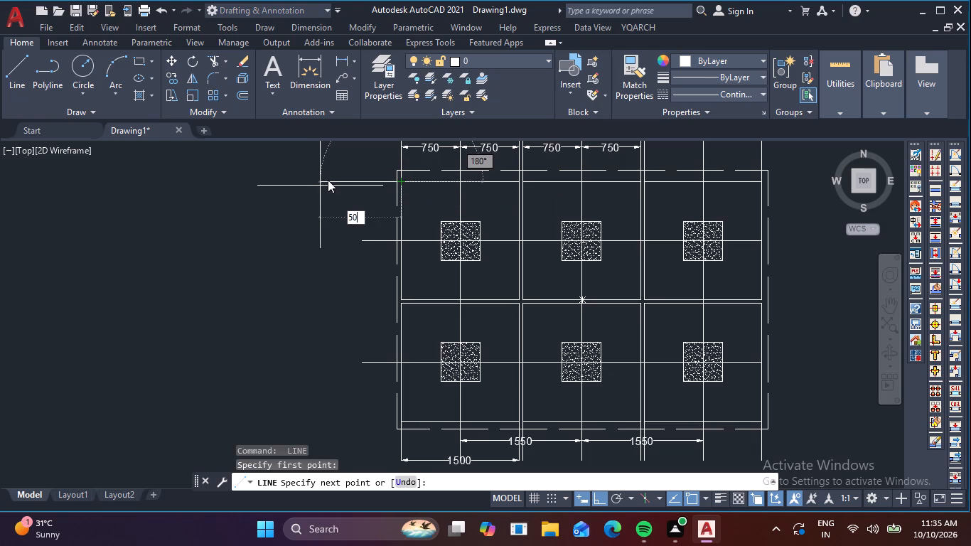
key(0)
key(space)
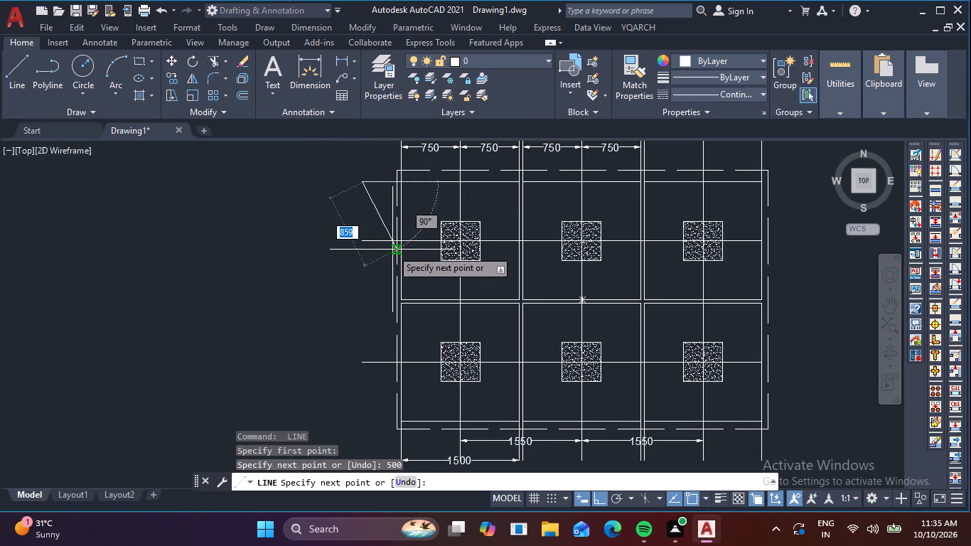
key(Escape)
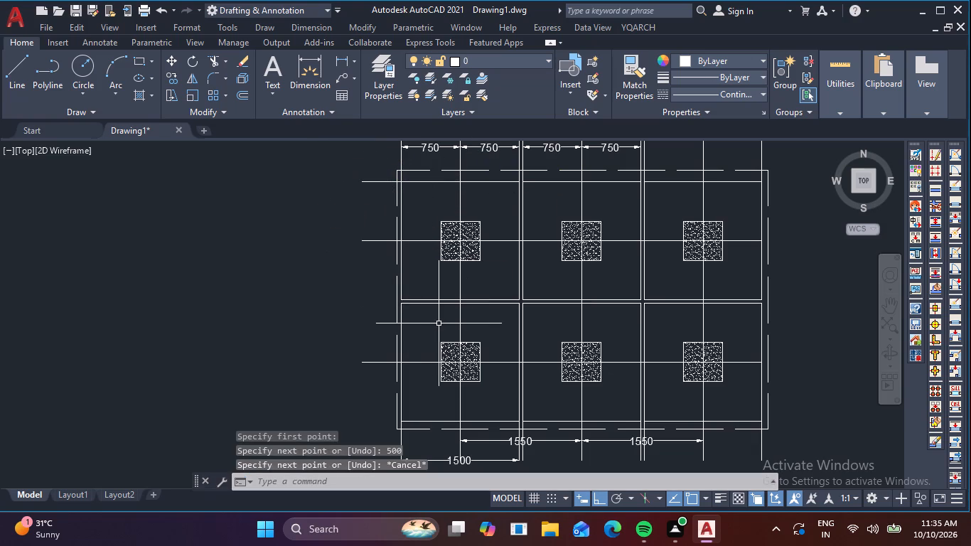
key(Escape)
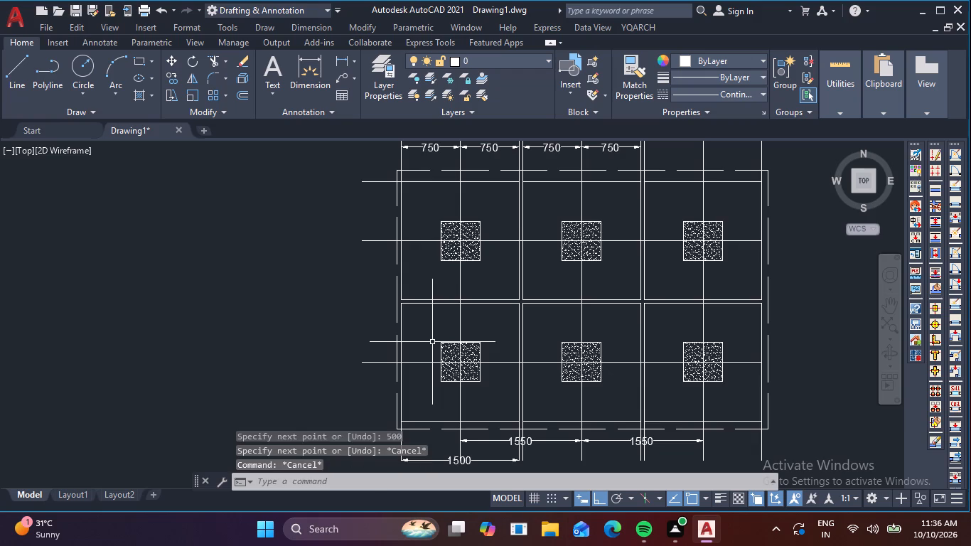
key(Escape)
Add a vertical linear dimension between the upper and lower row centreline extensions, left of the panel grid.
text(DD)
text(LI)
key(space)
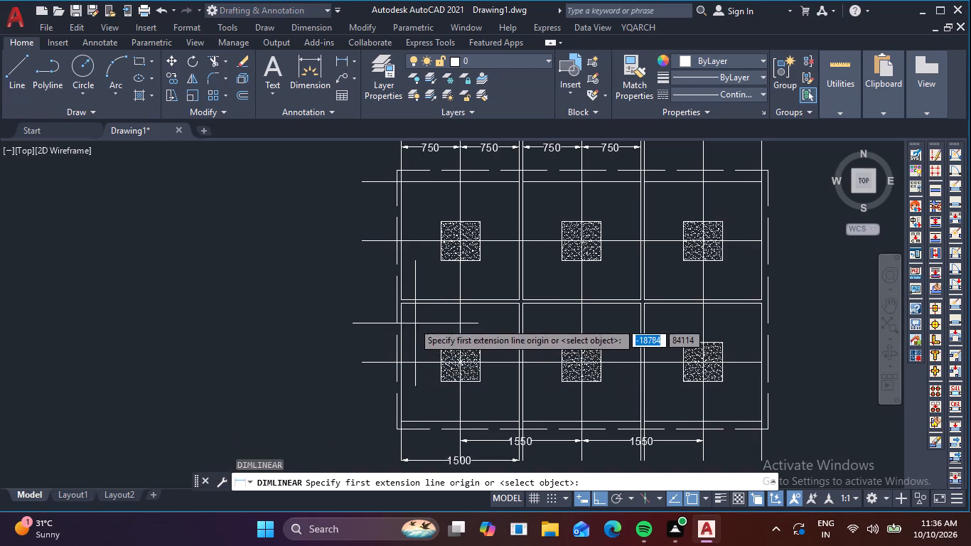
click(383, 243)
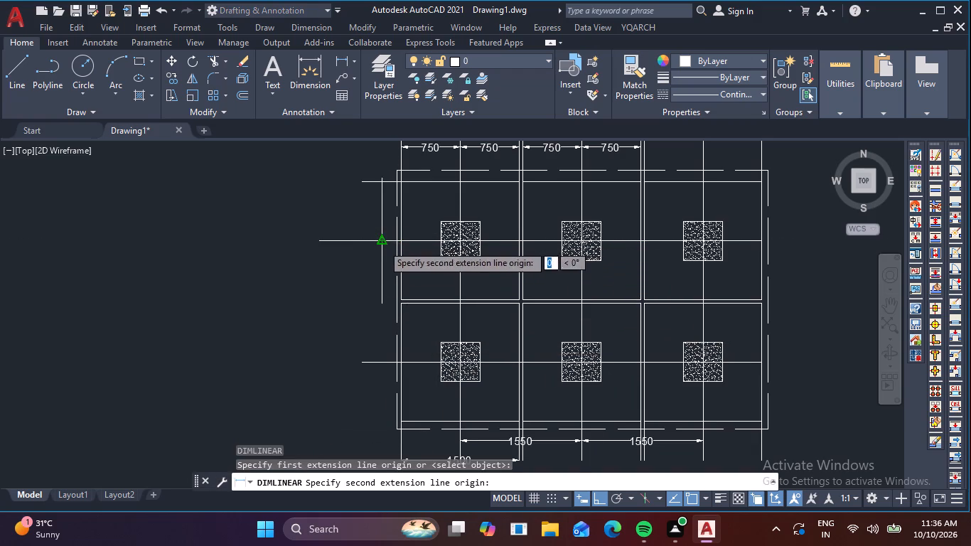
click(382, 361)
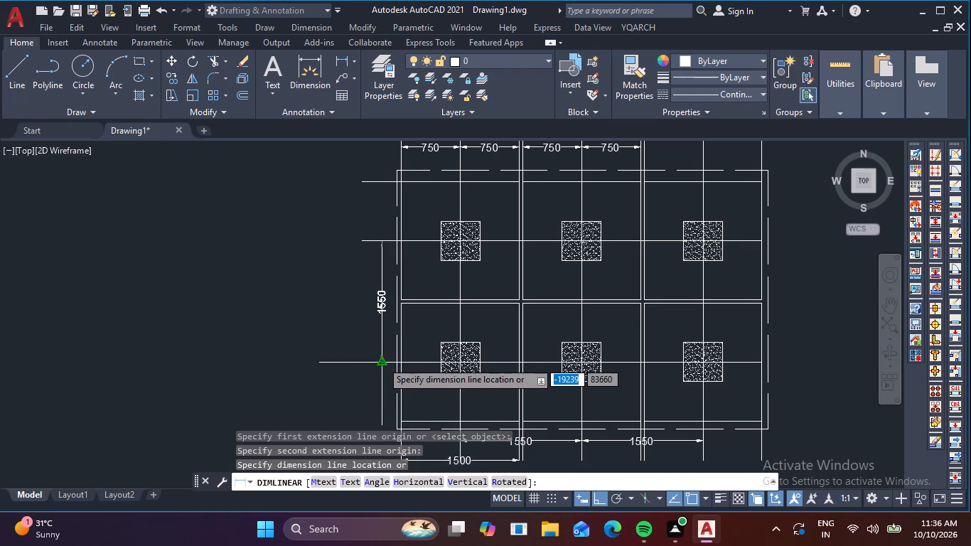
click(380, 356)
Add a vertical linear dimension from the upper row's centreline extension to the top edge extension, left of the grid.
key(space)
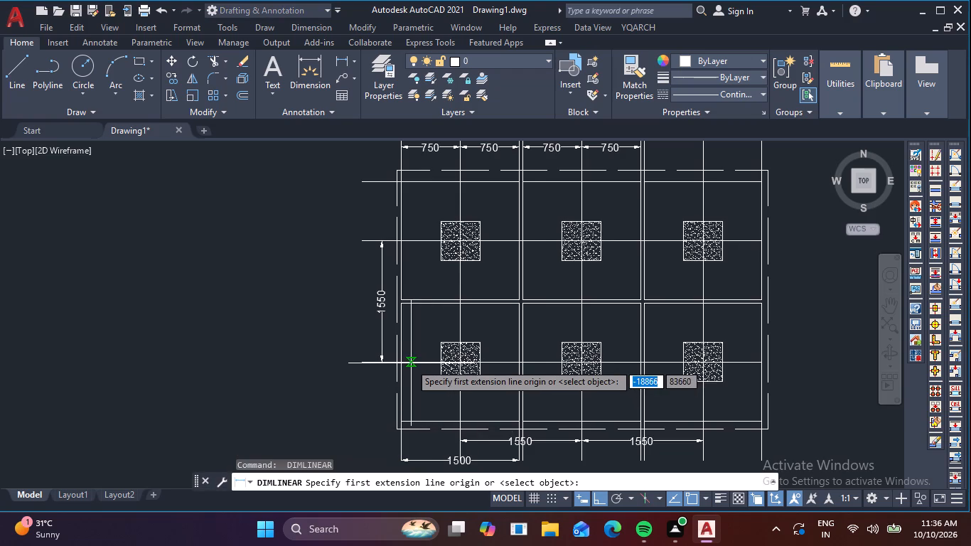
middle_drag(386, 352, 377, 402)
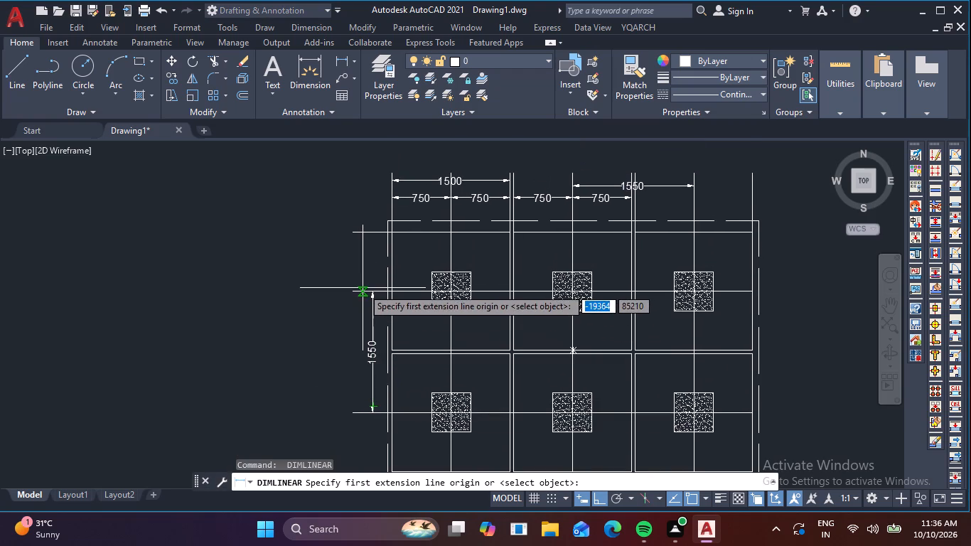
click(354, 292)
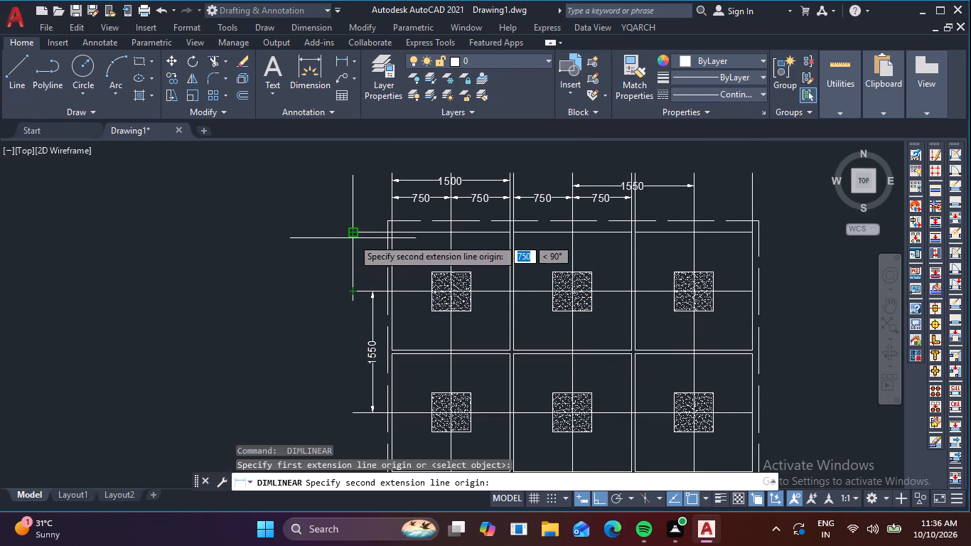
click(353, 234)
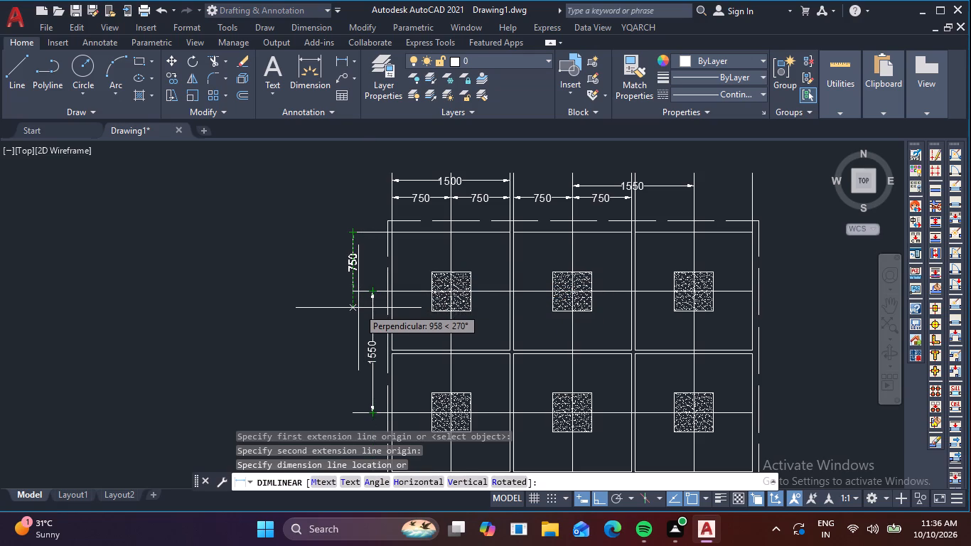
scroll(355, 291, up, 2)
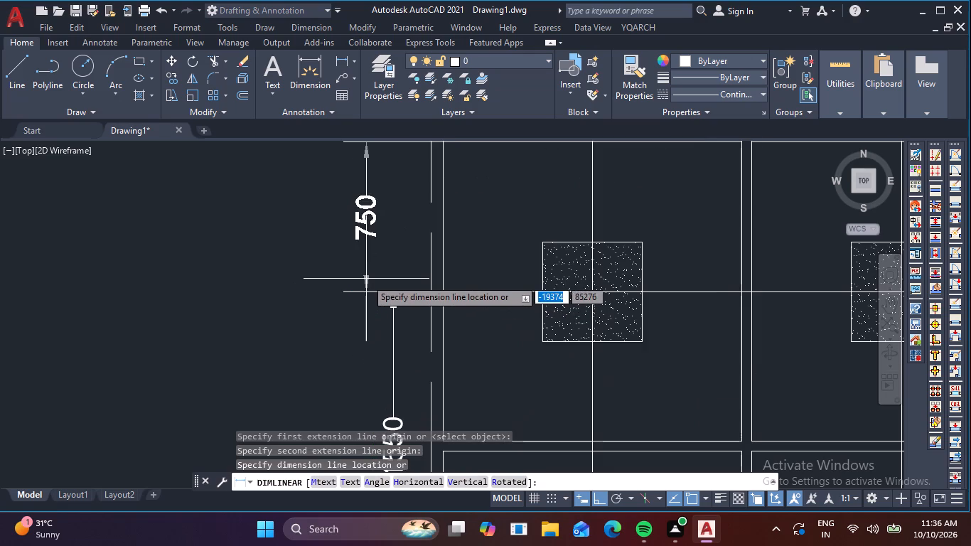
click(366, 279)
Draw a 500 mm line outward to the right from the top-right corner of the upper-right panel.
scroll(424, 293, down, 3)
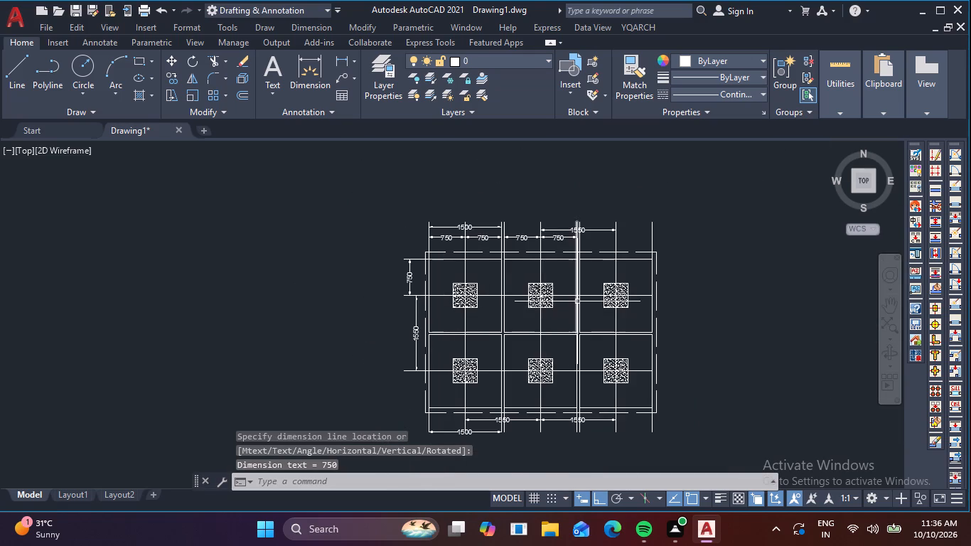
scroll(586, 294, up, 1)
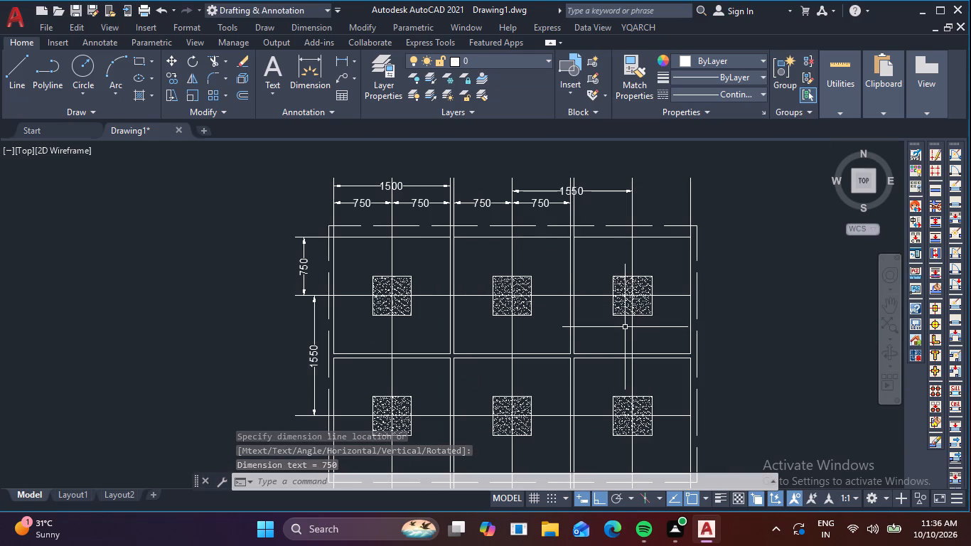
scroll(627, 323, down, 1)
scroll(623, 325, up, 2)
middle_drag(631, 327, 436, 284)
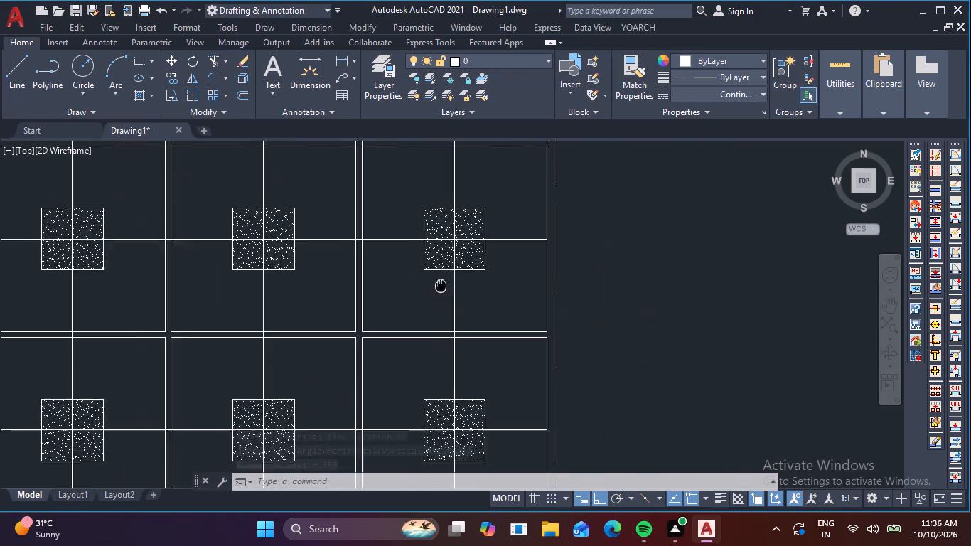
middle_drag(436, 284, 381, 281)
scroll(397, 294, down, 1)
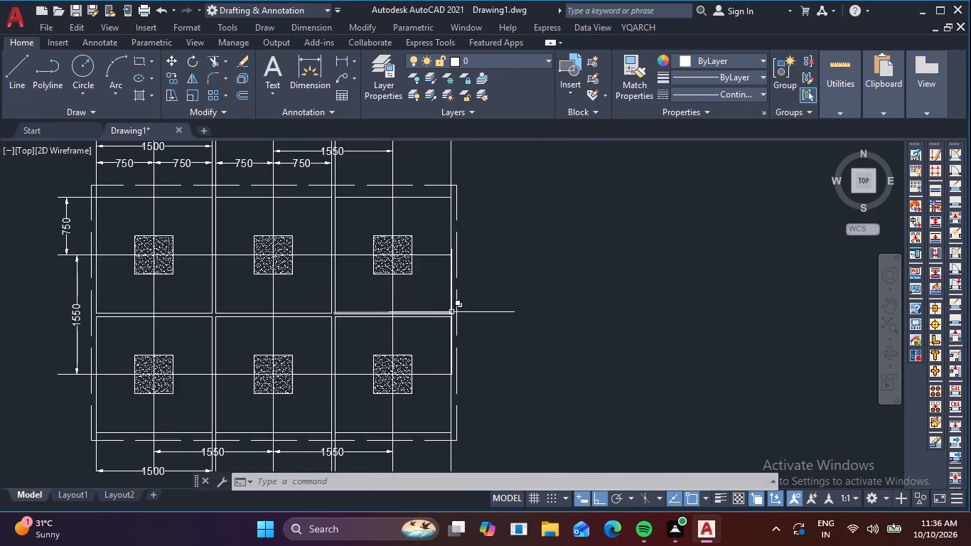
text(L)
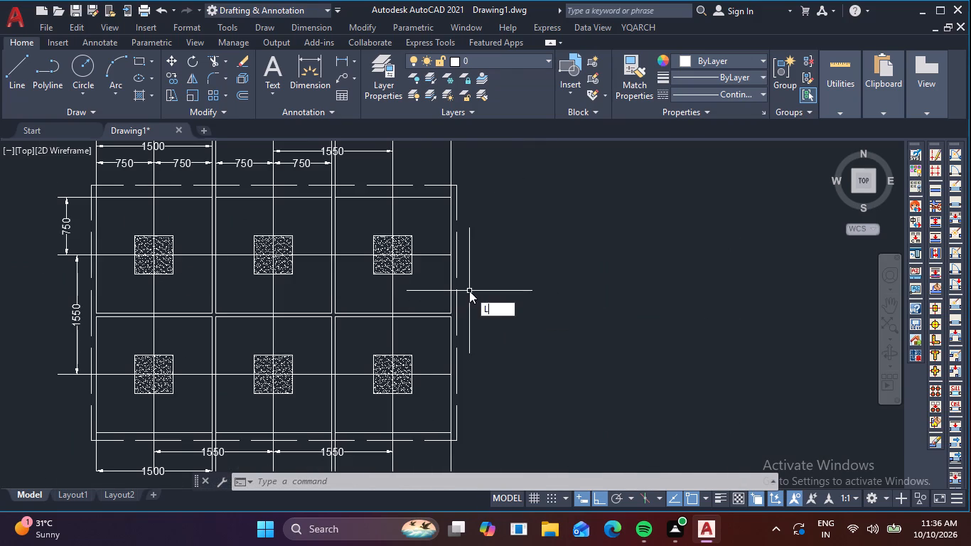
key(space)
click(450, 199)
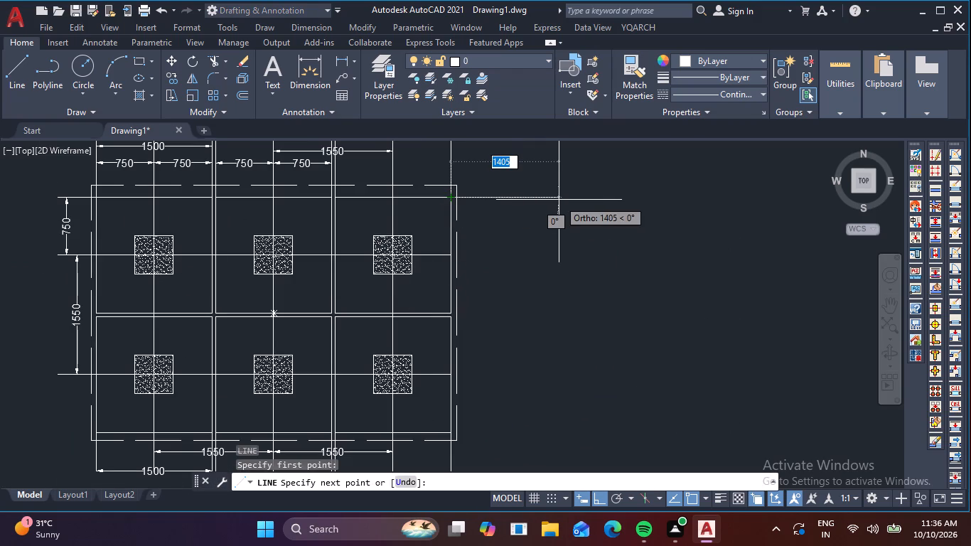
text(500)
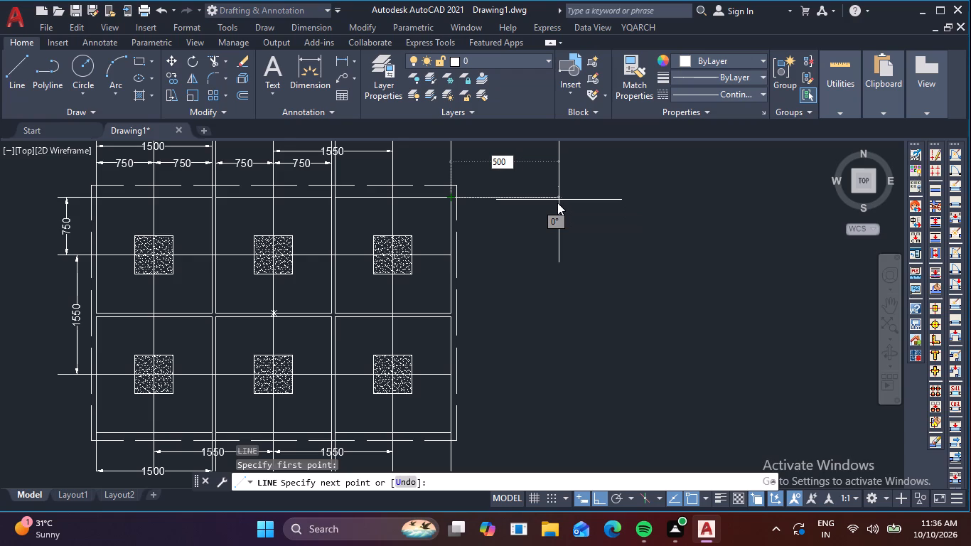
key(space)
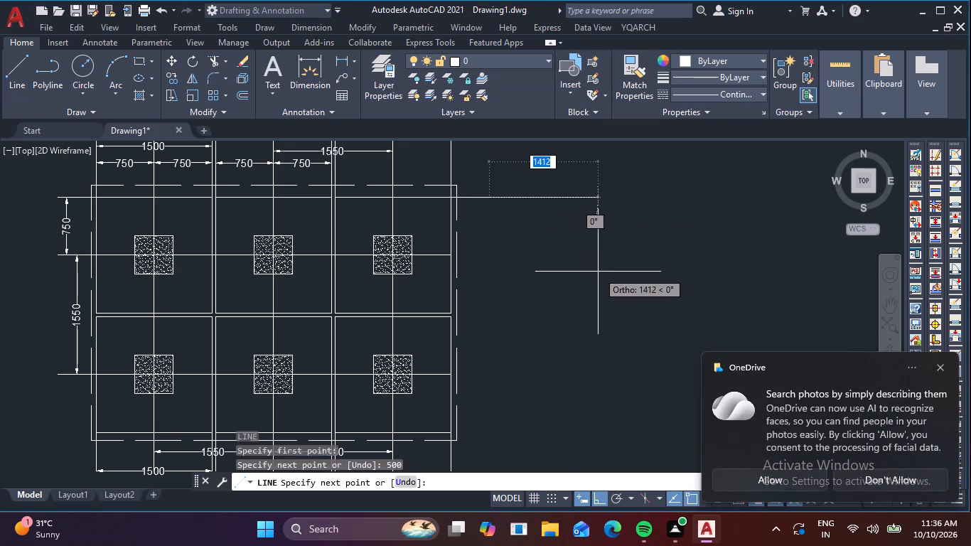
key(Escape)
Draw a 500 mm line outward from the right end of the upper panel row's horizontal centreline.
key(space)
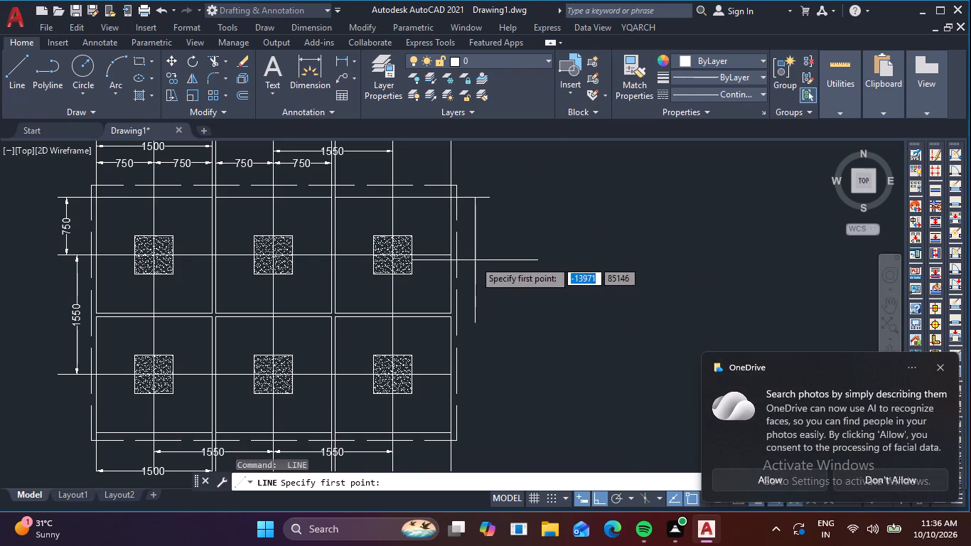
click(454, 255)
key(6)
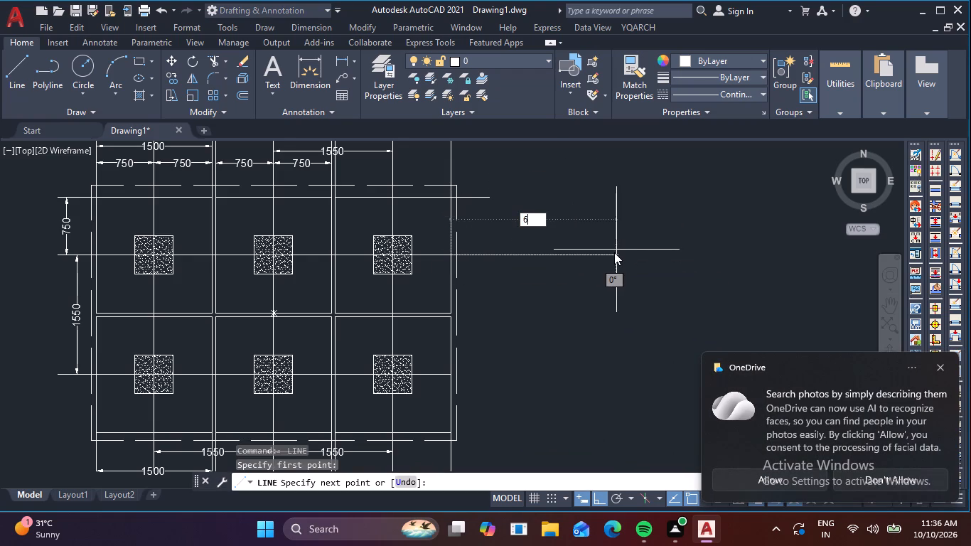
key(BackSpace)
text(50)
key(0)
key(space)
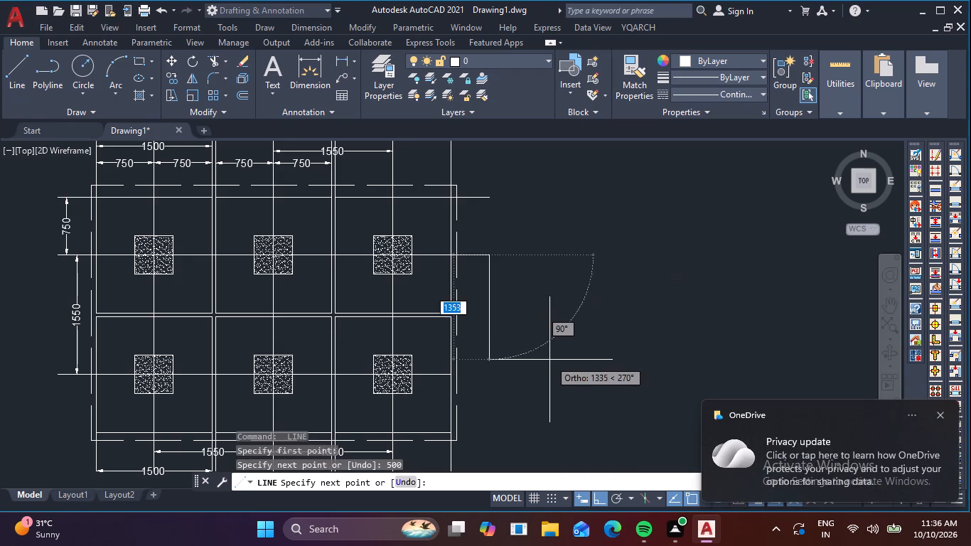
key(Escape)
Draw a 500 mm line outward to the right from the bottom-right corner of the upper-right panel.
key(space)
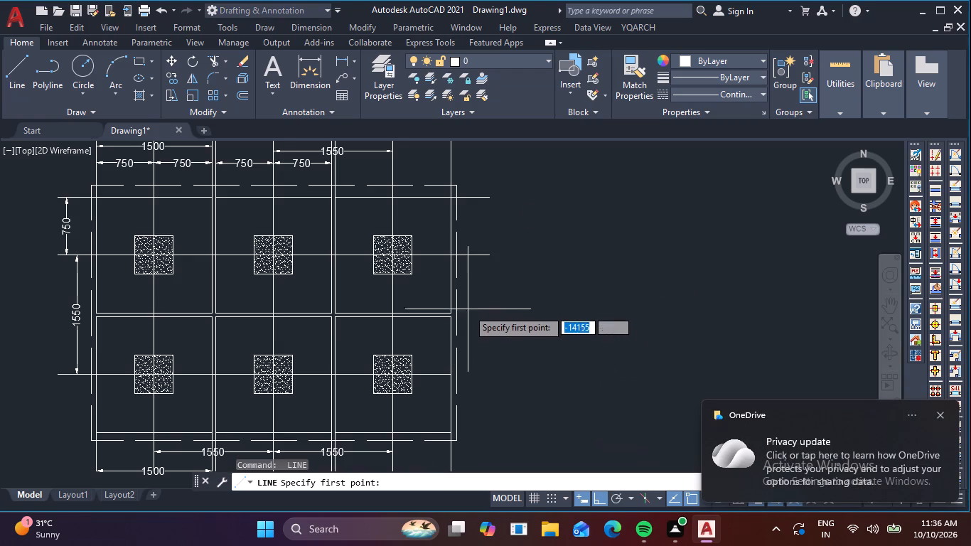
click(451, 311)
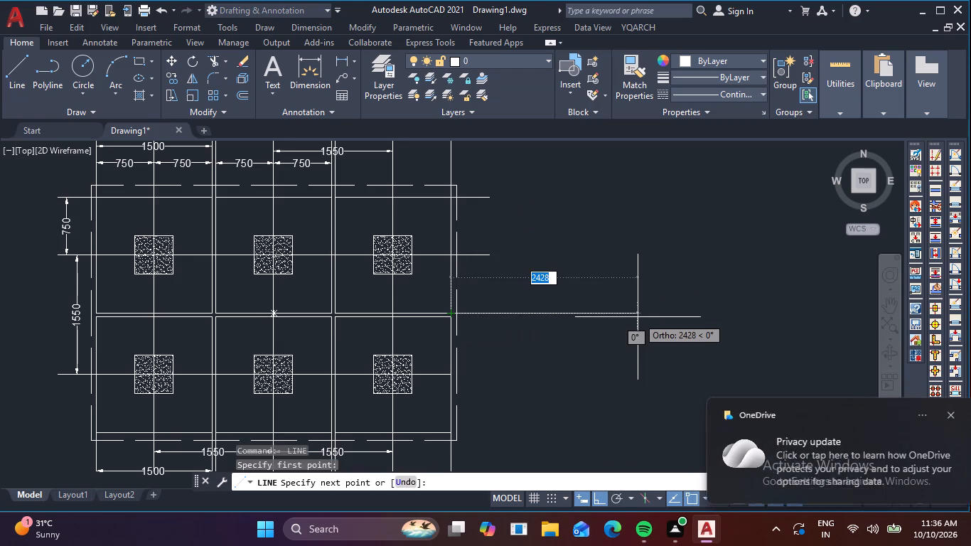
key(5)
text(00)
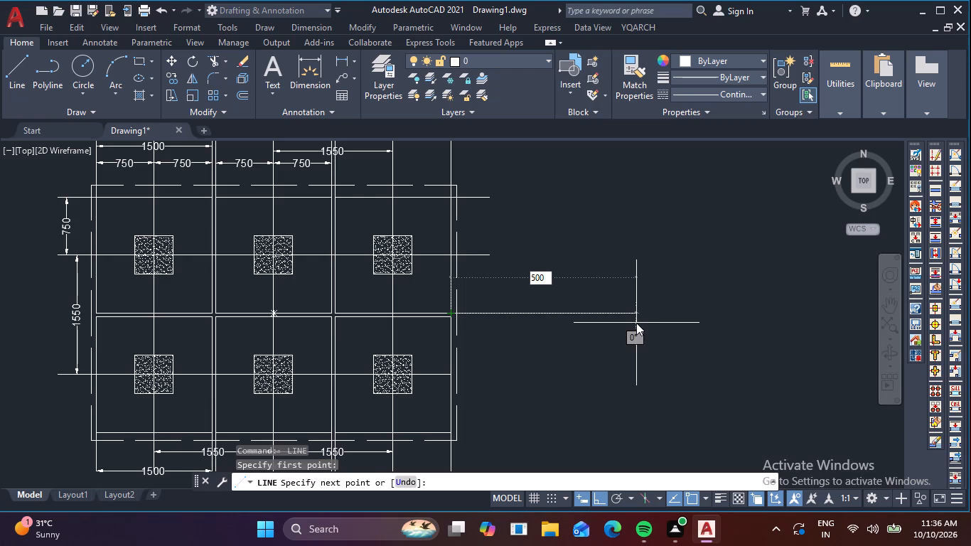
key(space)
key(Escape)
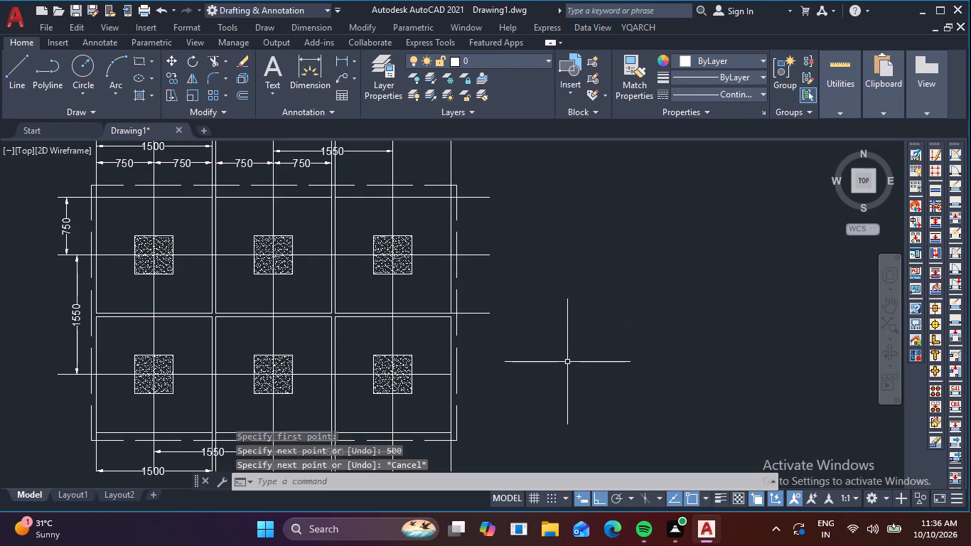
Draw a 500 mm line outward from the right end of the lower panel row's horizontal centreline.
key(space)
click(454, 373)
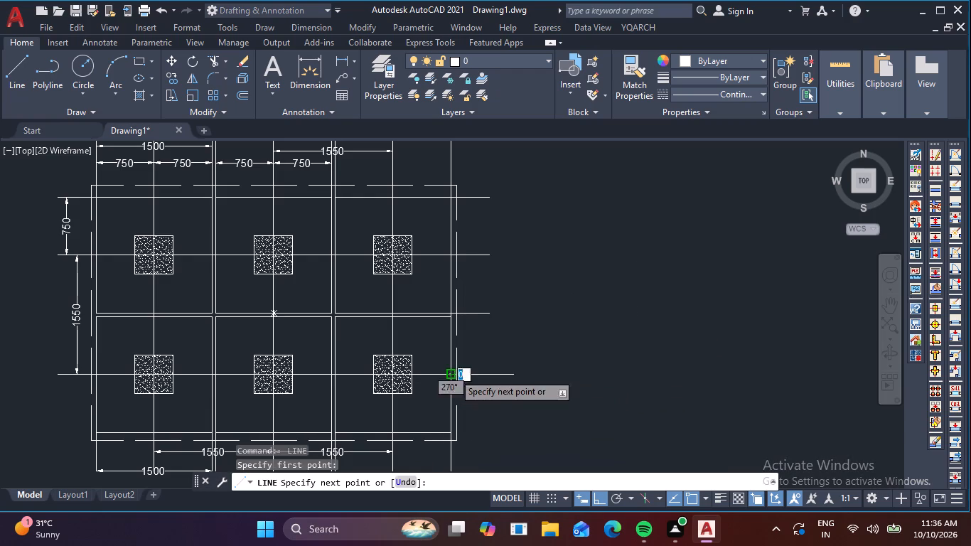
key(5)
text(00)
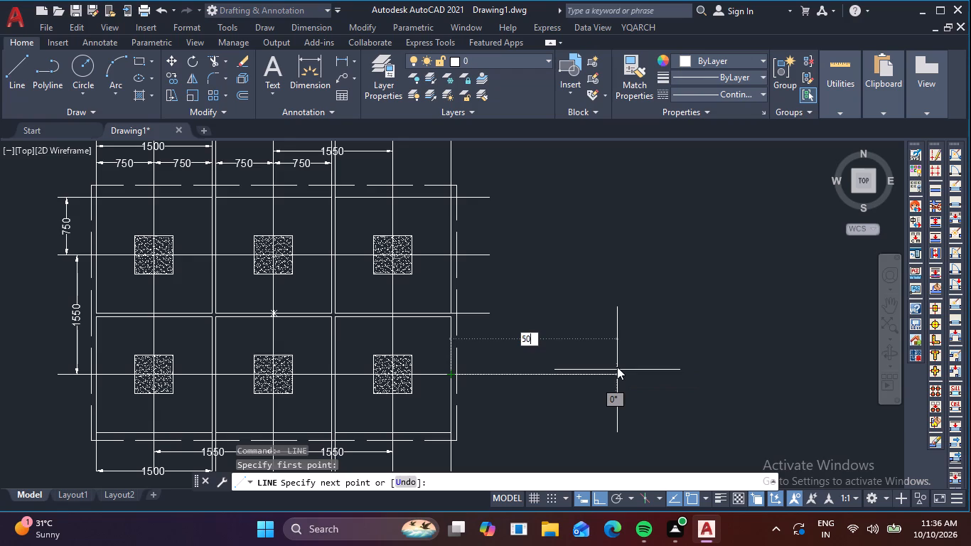
key(space)
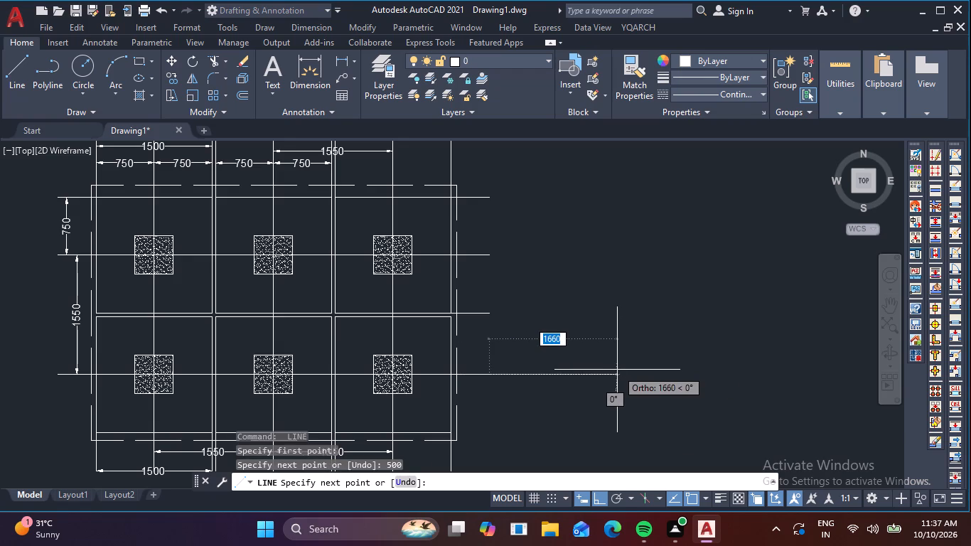
key(Escape)
Draw a 500 mm line outward to the right from the top-right corner of the lower-right panel.
key(space)
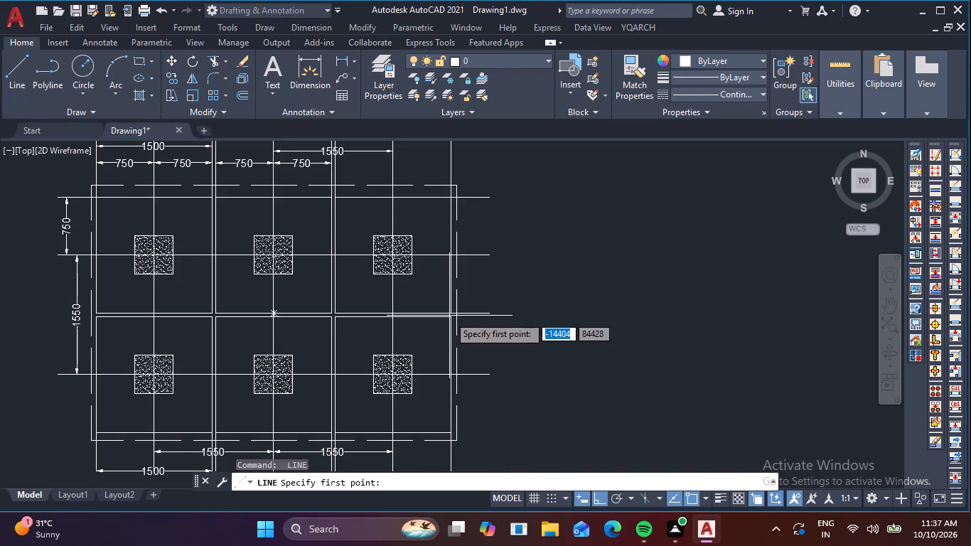
click(448, 314)
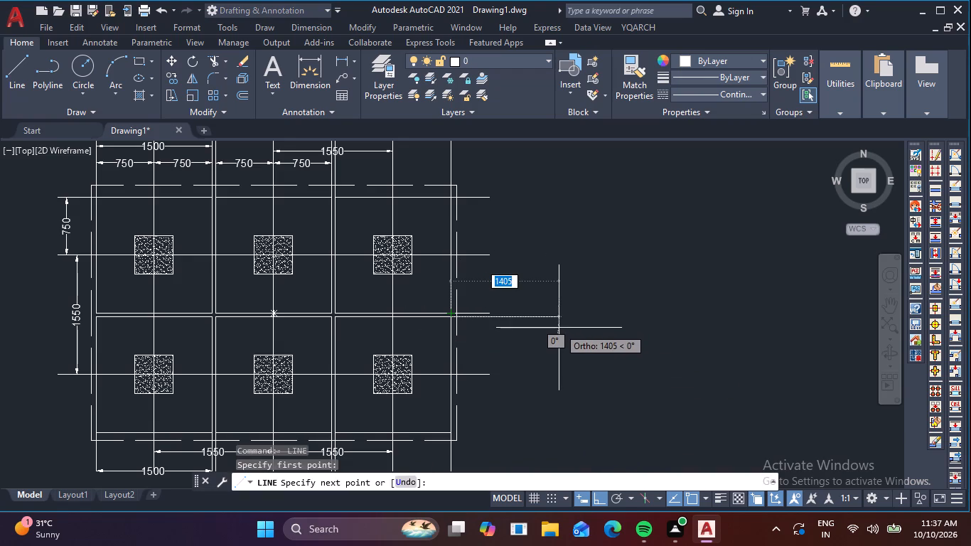
key(5)
key(0)
key(0)
key(space)
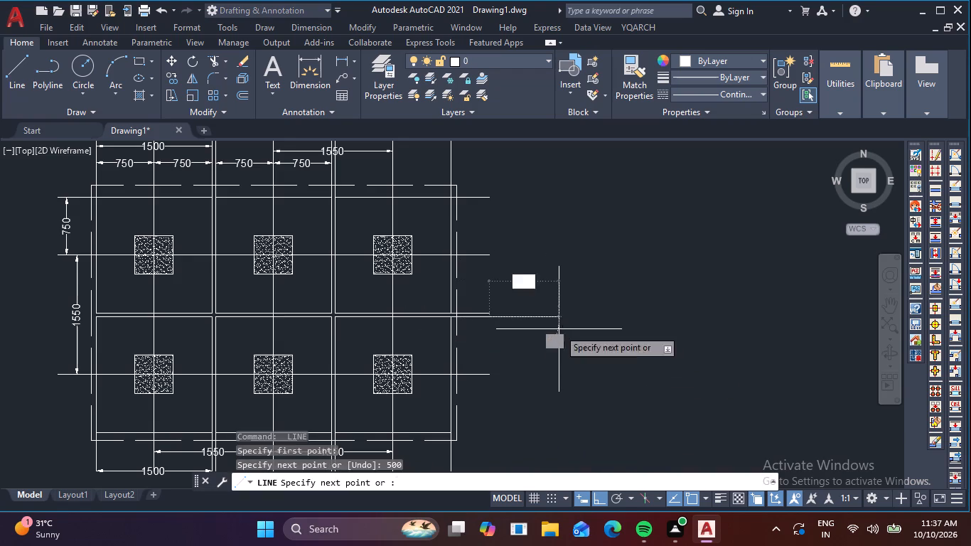
key(Escape)
Draw a 500 mm line outward to the right from the bottom-right corner of the lower-right panel.
middle_drag(548, 390, 559, 301)
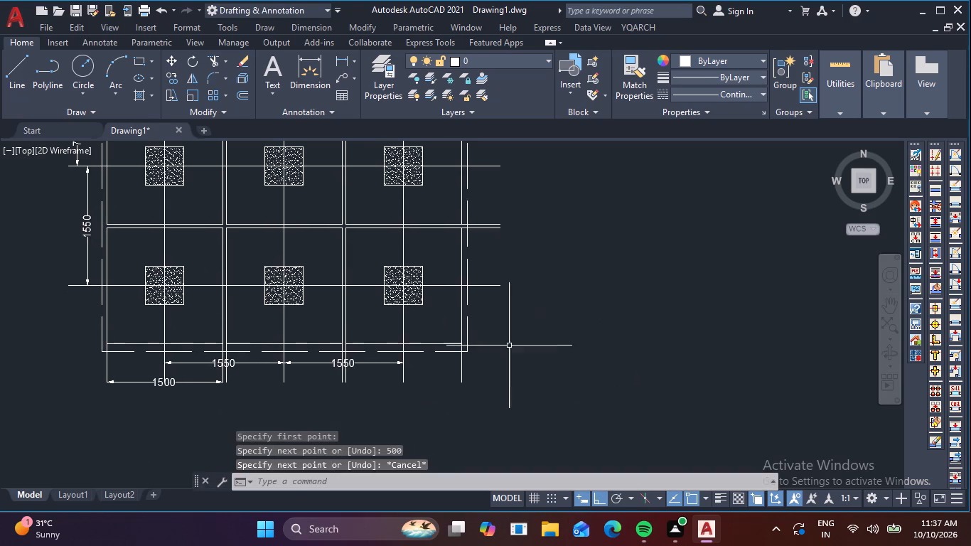
key(space)
click(463, 341)
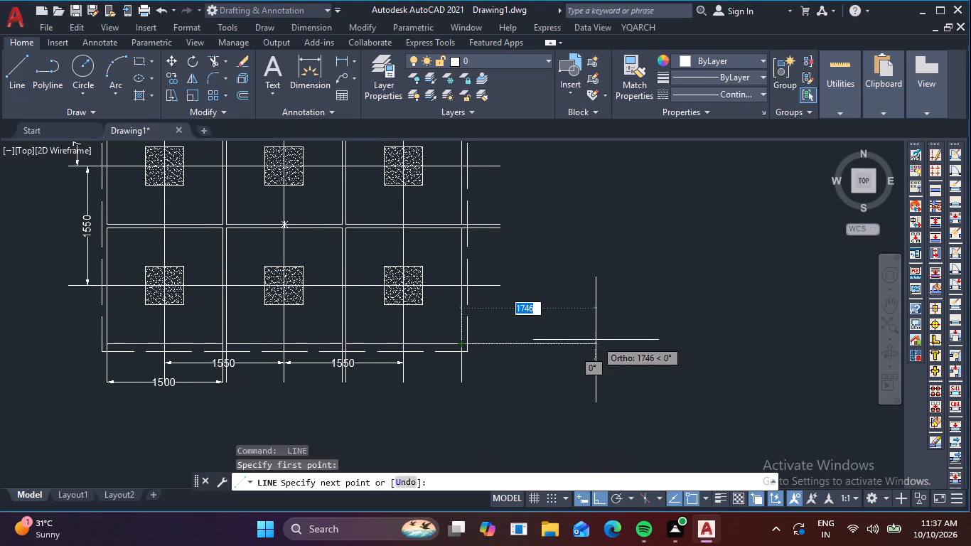
key(5)
key(0)
key(0)
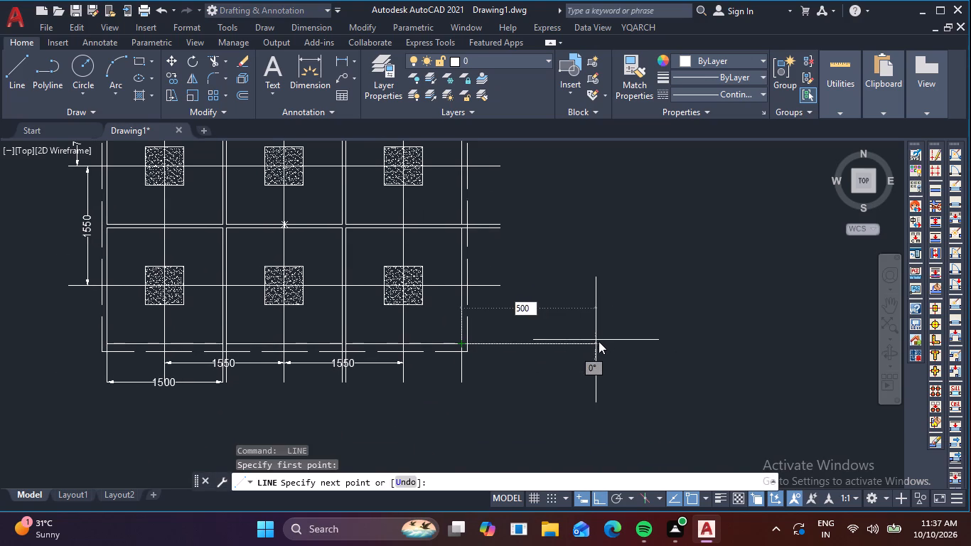
key(space)
key(Escape)
Add a vertical linear dimension from the top edge extension to the upper row's centreline extension, right of the grid.
scroll(596, 343, down, 2)
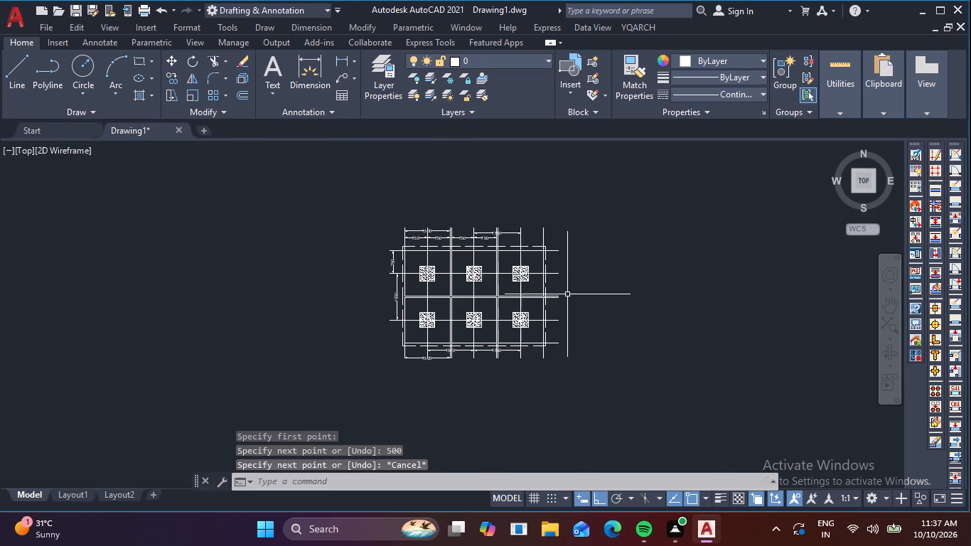
scroll(564, 276, up, 2)
text(DLI)
key(space)
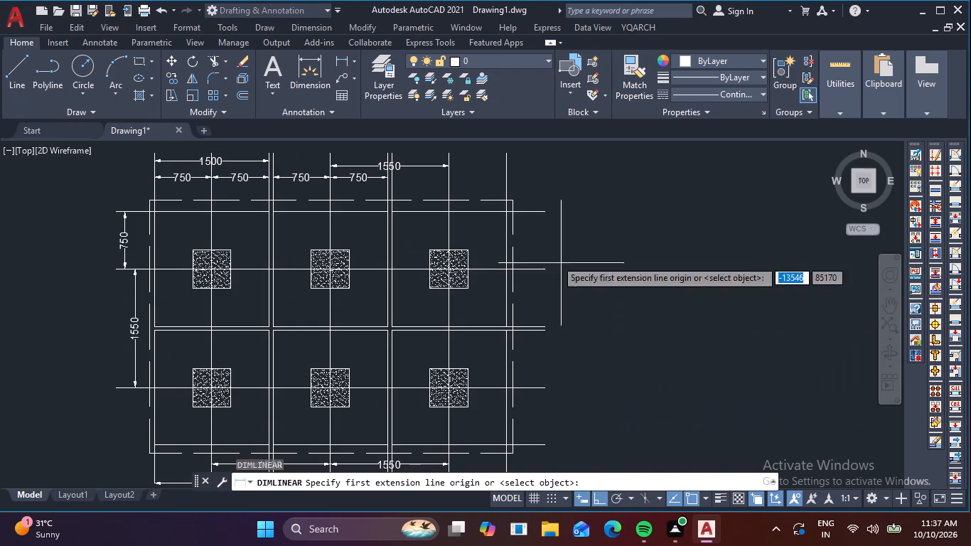
click(542, 213)
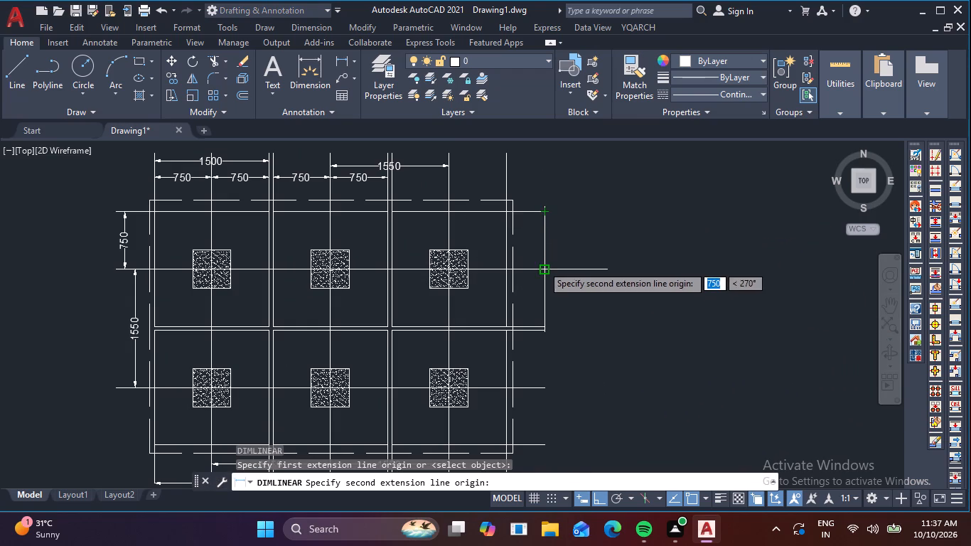
click(545, 269)
click(545, 269)
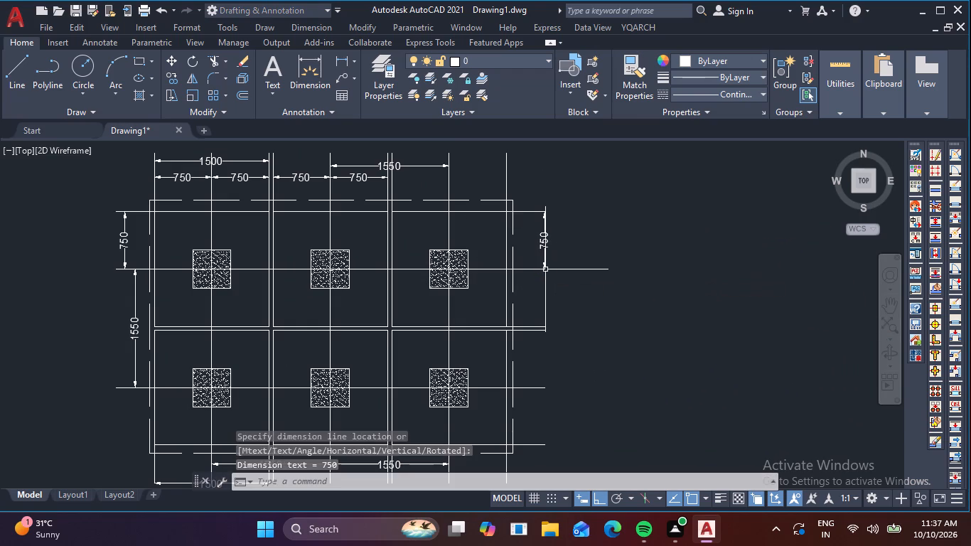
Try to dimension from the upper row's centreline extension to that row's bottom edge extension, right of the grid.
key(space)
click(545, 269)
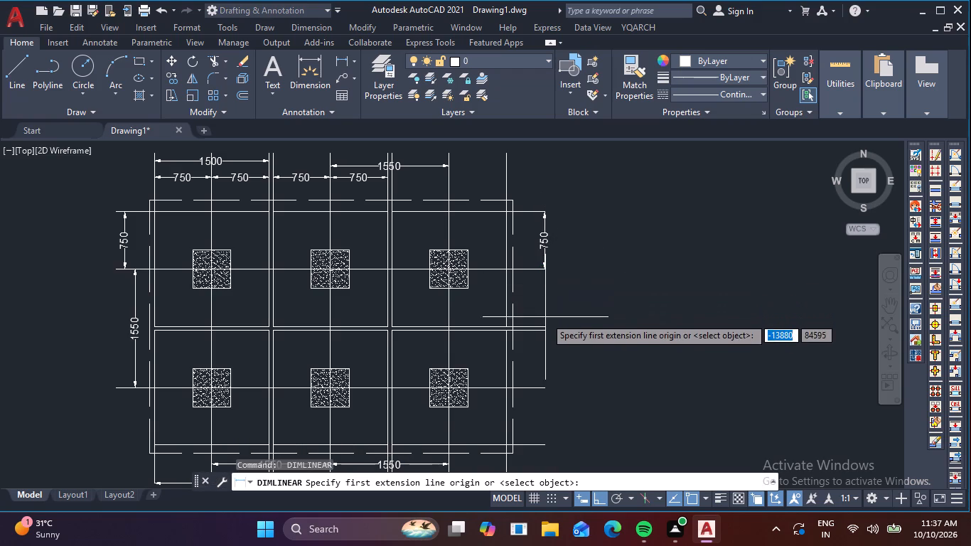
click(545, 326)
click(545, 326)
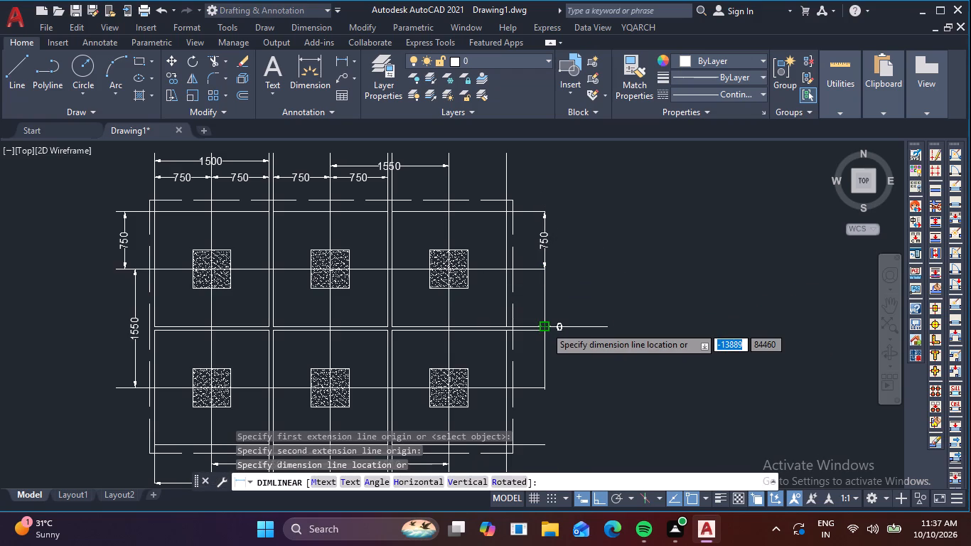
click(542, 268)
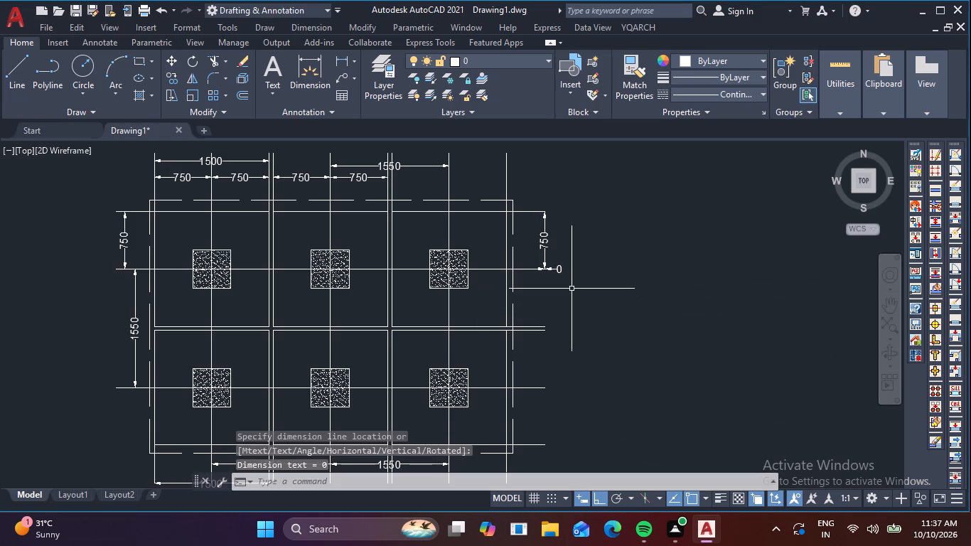
Add a vertical linear dimension from the upper row's centreline extension to its bottom edge extension, right of the grid.
scroll(545, 279, up, 2)
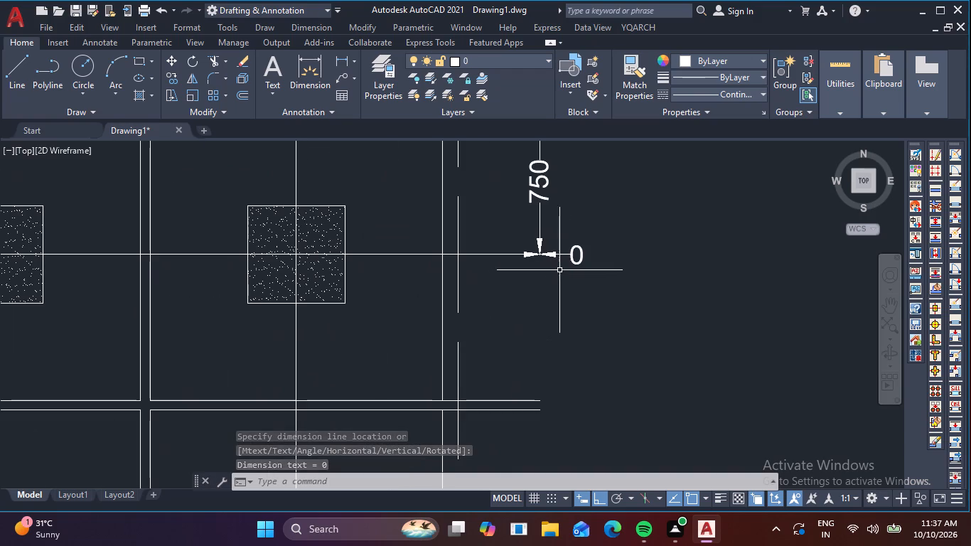
key(space)
click(540, 254)
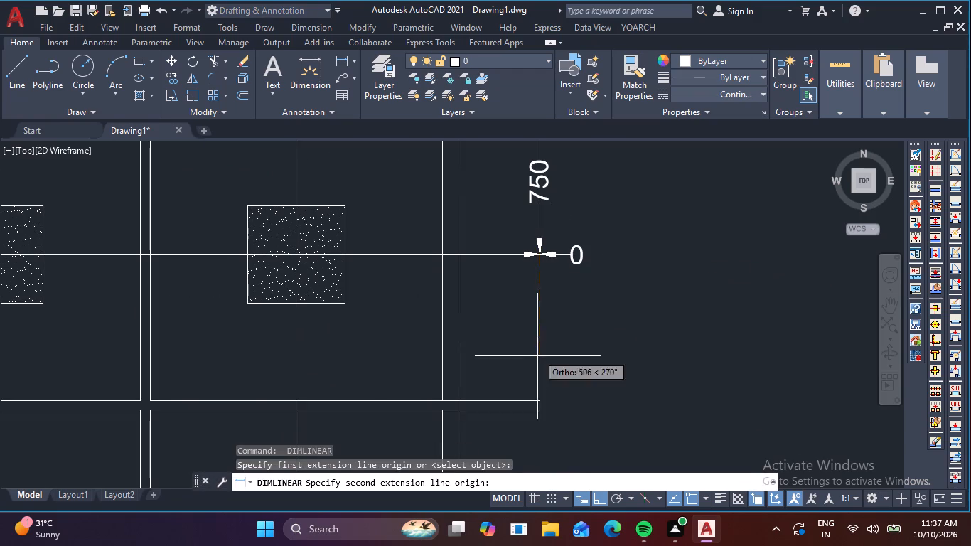
click(540, 403)
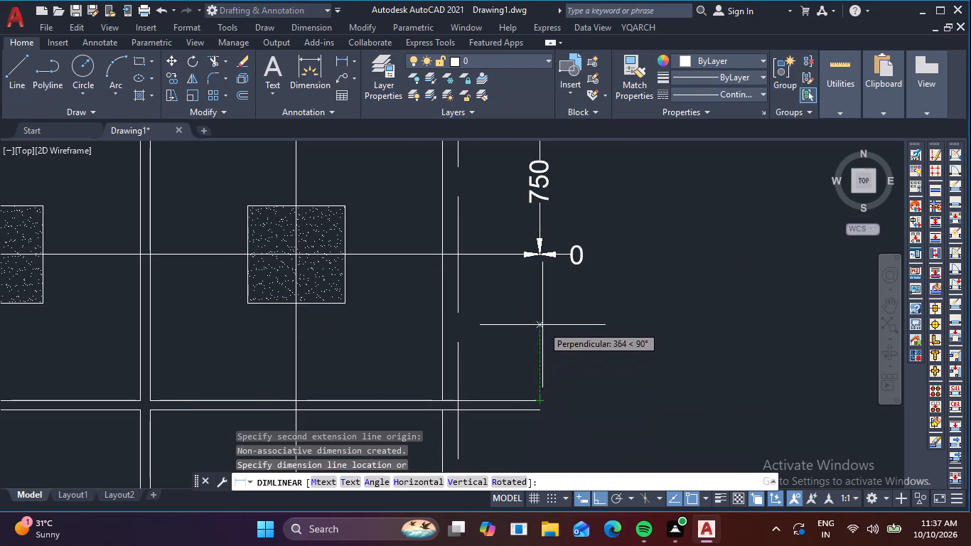
click(547, 311)
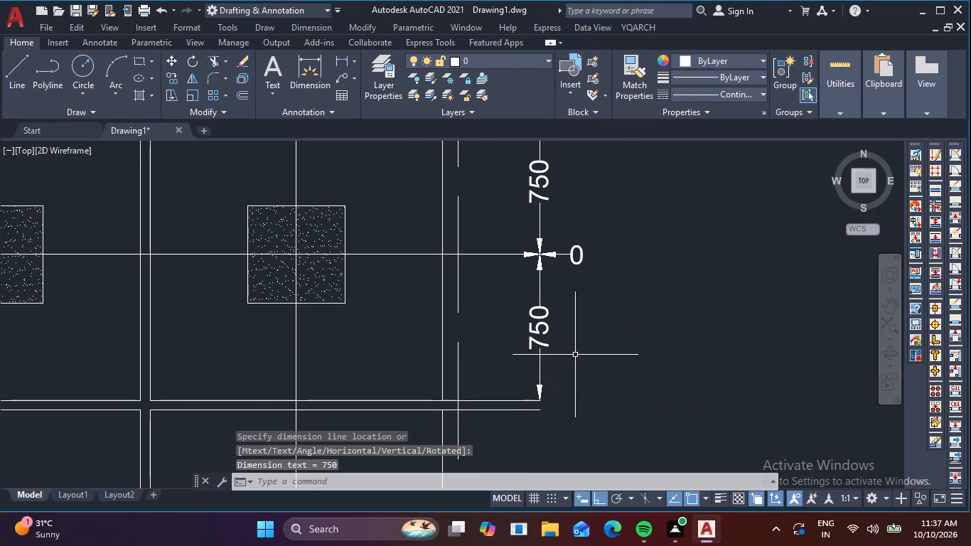
Add a vertical linear dimension from the lower row's centreline extension to its top edge extension, right of the grid.
middle_drag(552, 411, 559, 272)
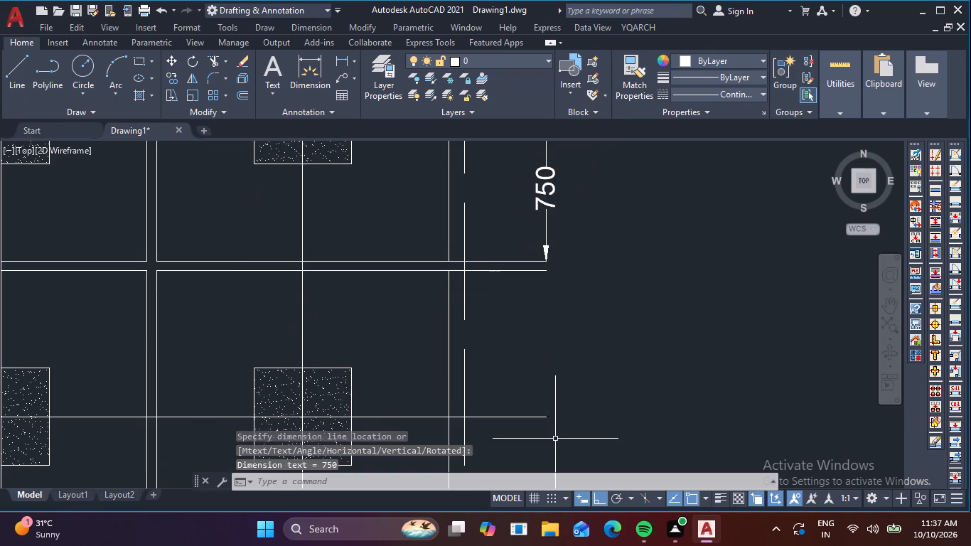
key(space)
drag(547, 417, 547, 405)
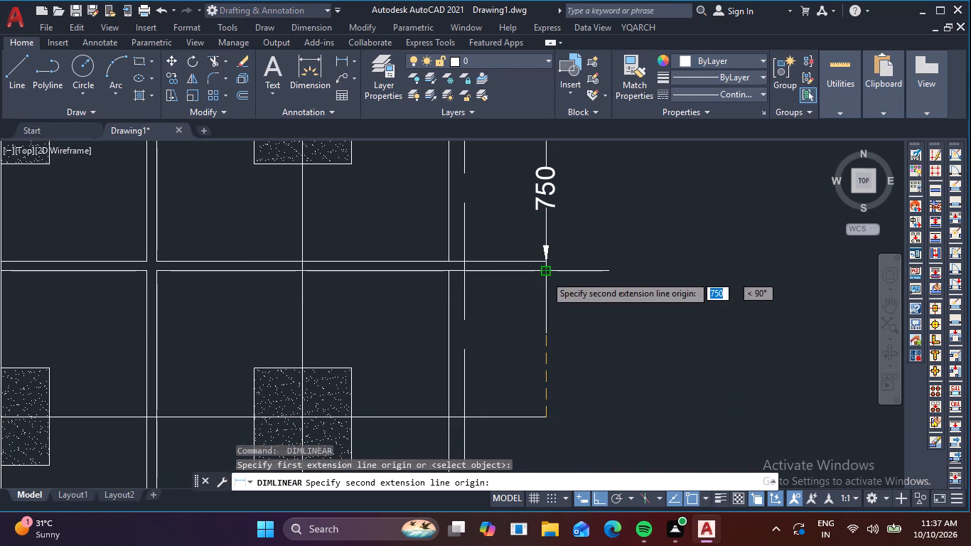
click(545, 272)
click(545, 272)
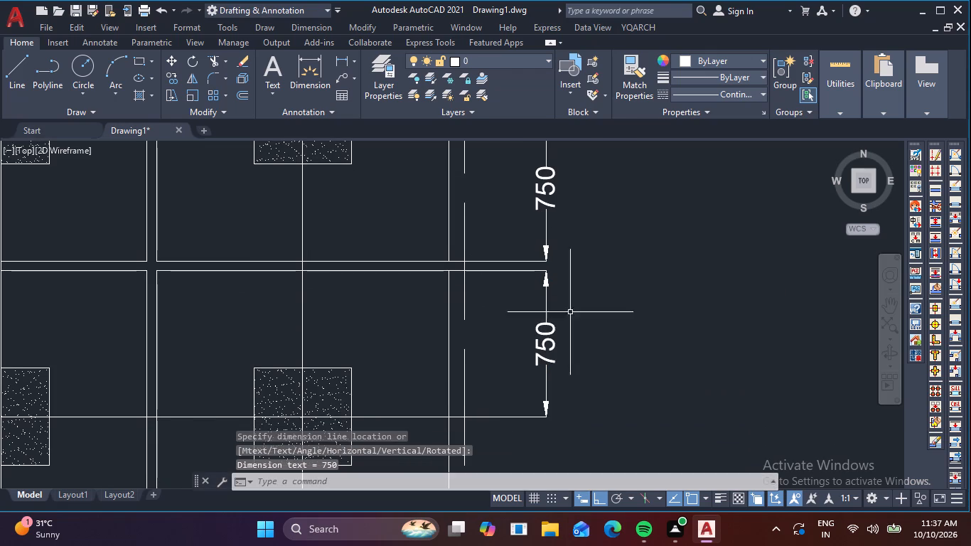
Add a vertical linear dimension from the lower row's bottom edge extension to its centreline extension, right of the grid.
scroll(564, 368, down, 1)
middle_drag(567, 381, 575, 223)
key(space)
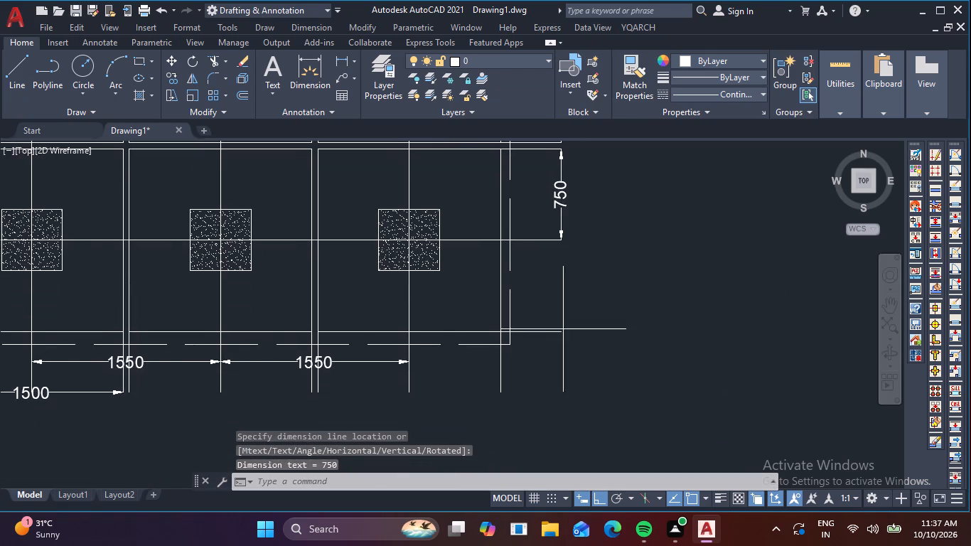
click(559, 332)
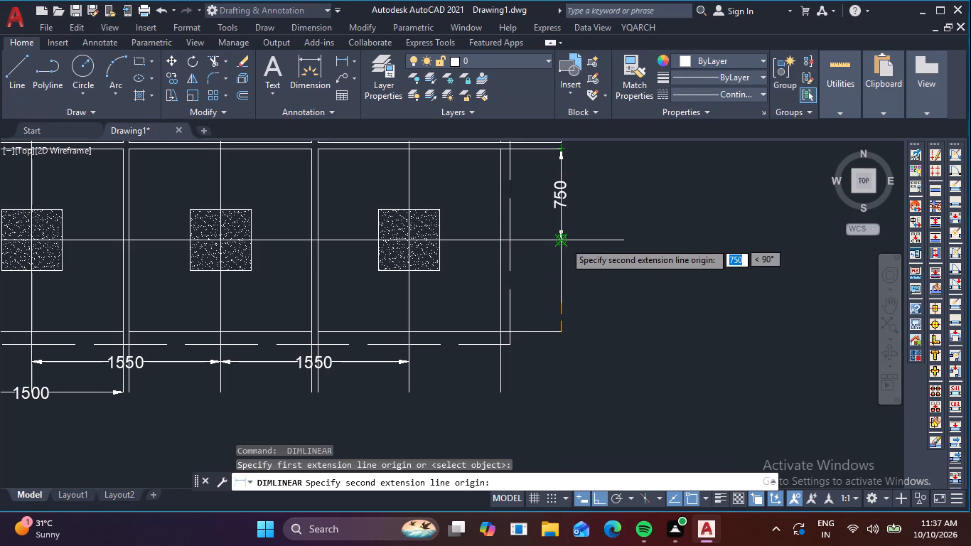
click(565, 242)
click(565, 242)
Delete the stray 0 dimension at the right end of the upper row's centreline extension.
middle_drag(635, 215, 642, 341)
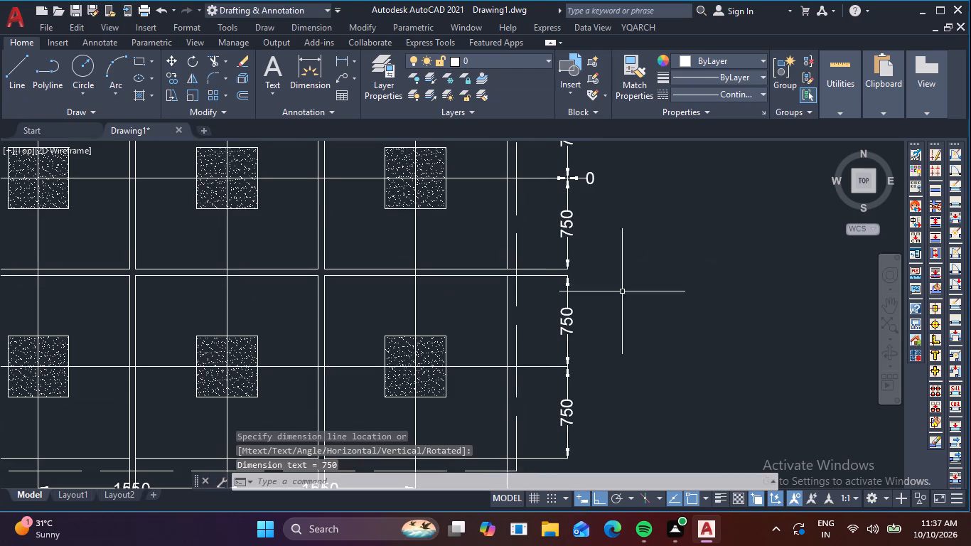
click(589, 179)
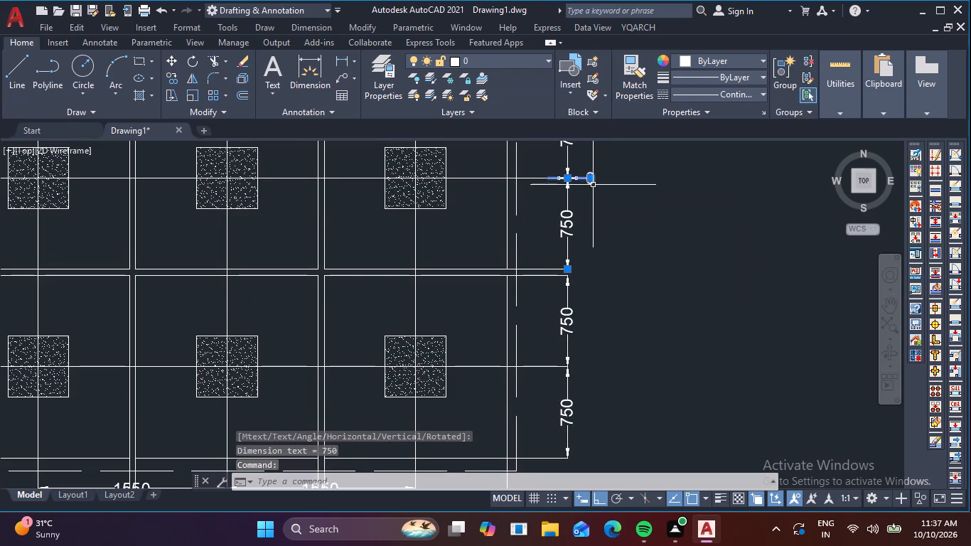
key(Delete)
Create a multiline text reading C1 in the empty space left of the panel grid.
scroll(616, 201, down, 3)
middle_drag(630, 215, 552, 280)
scroll(540, 252, up, 2)
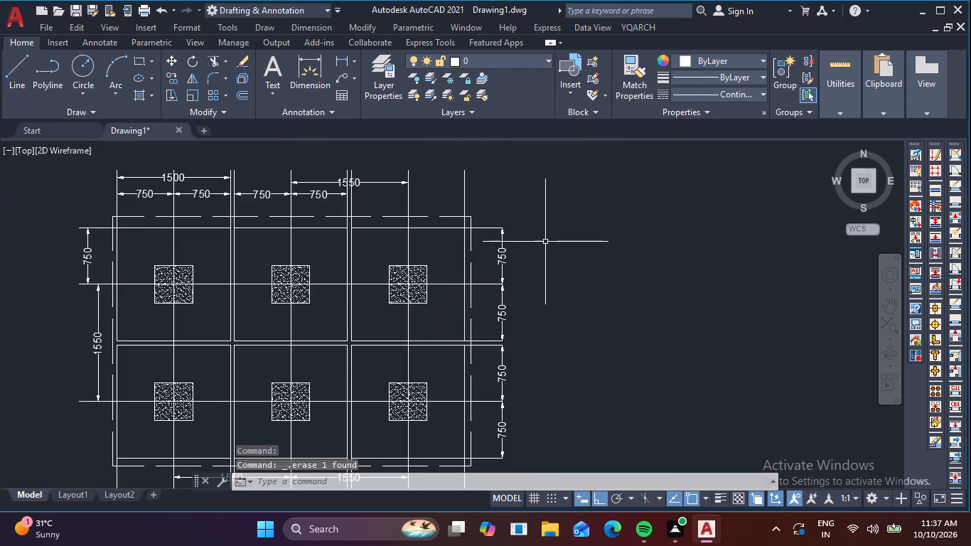
middle_drag(557, 242, 628, 228)
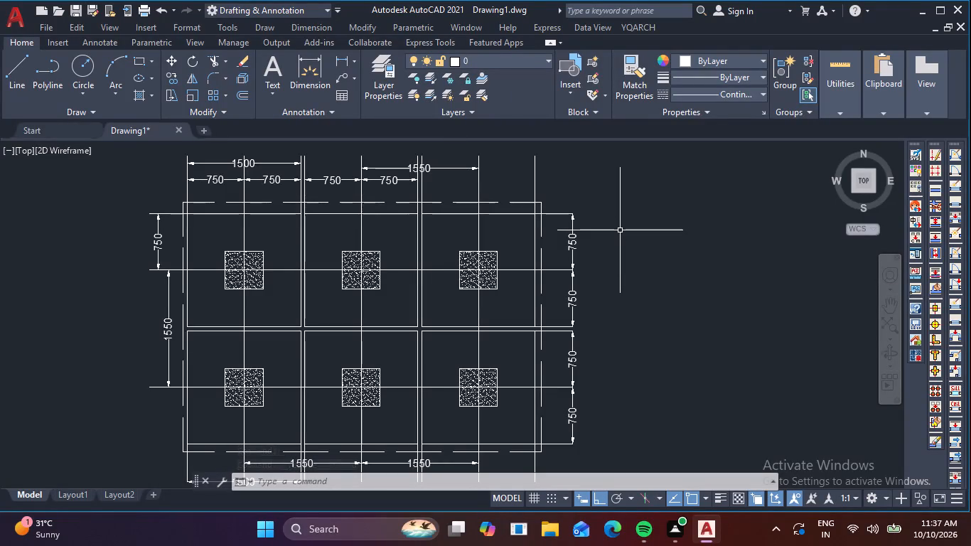
scroll(553, 255, down, 1)
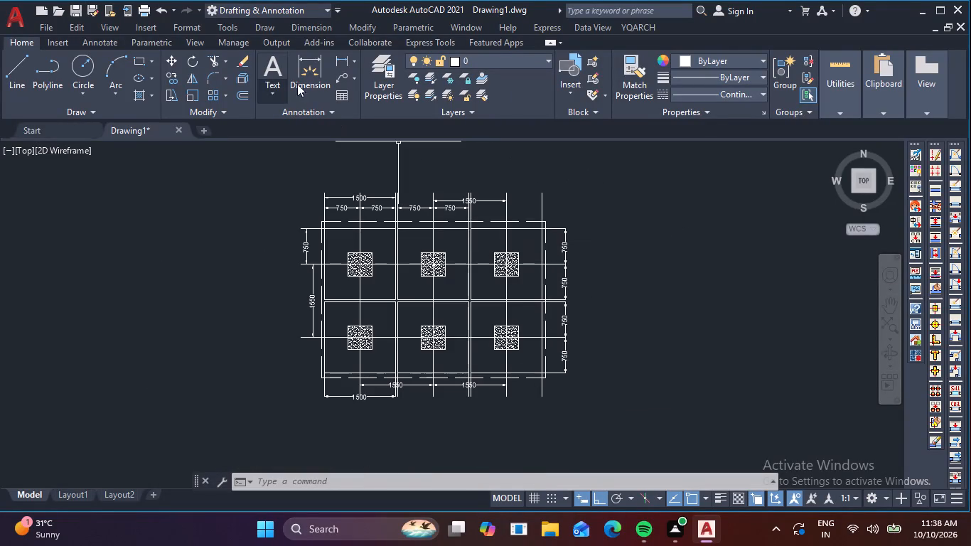
click(278, 76)
click(136, 222)
click(212, 293)
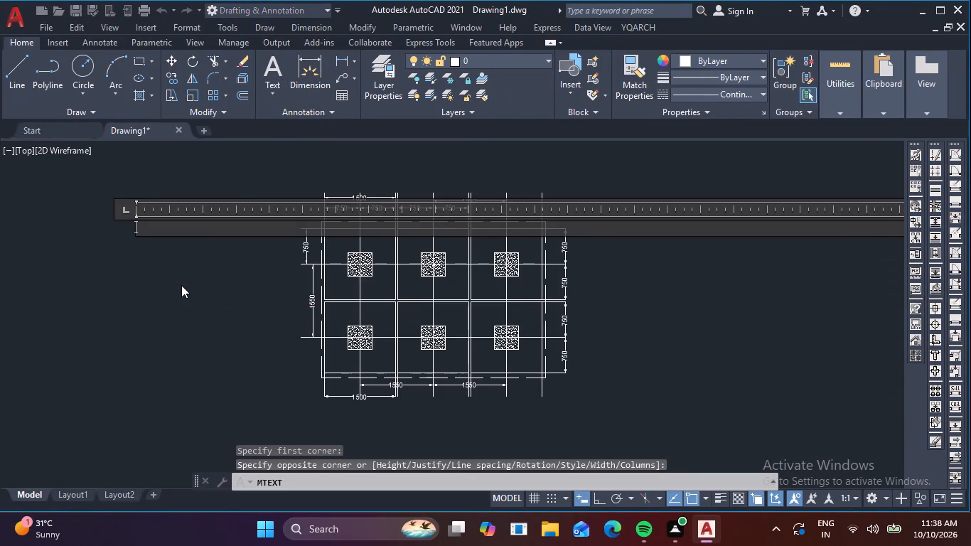
key(c)
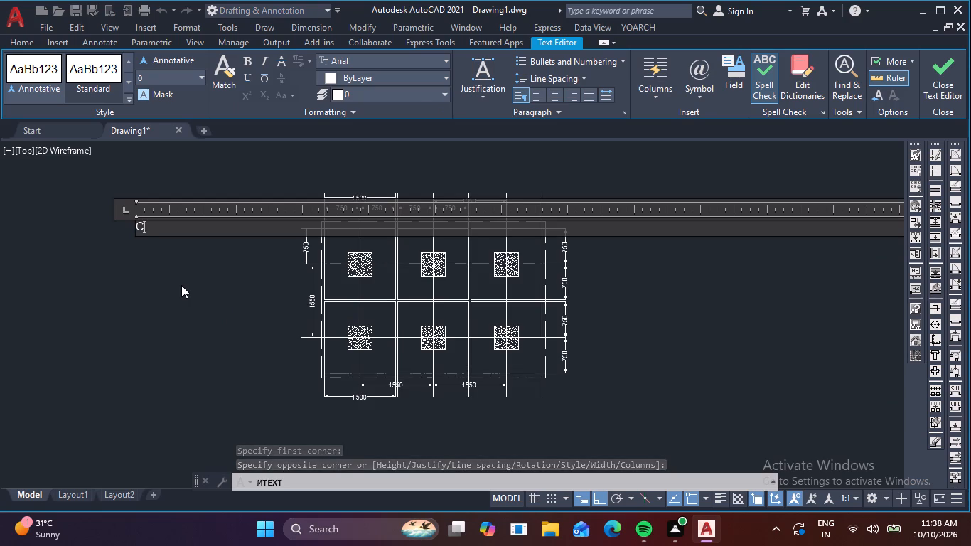
key(1)
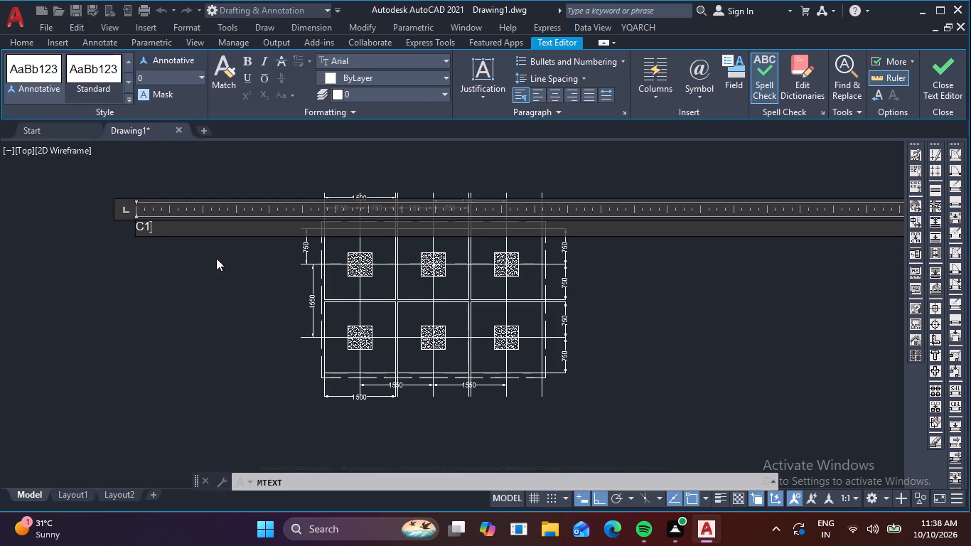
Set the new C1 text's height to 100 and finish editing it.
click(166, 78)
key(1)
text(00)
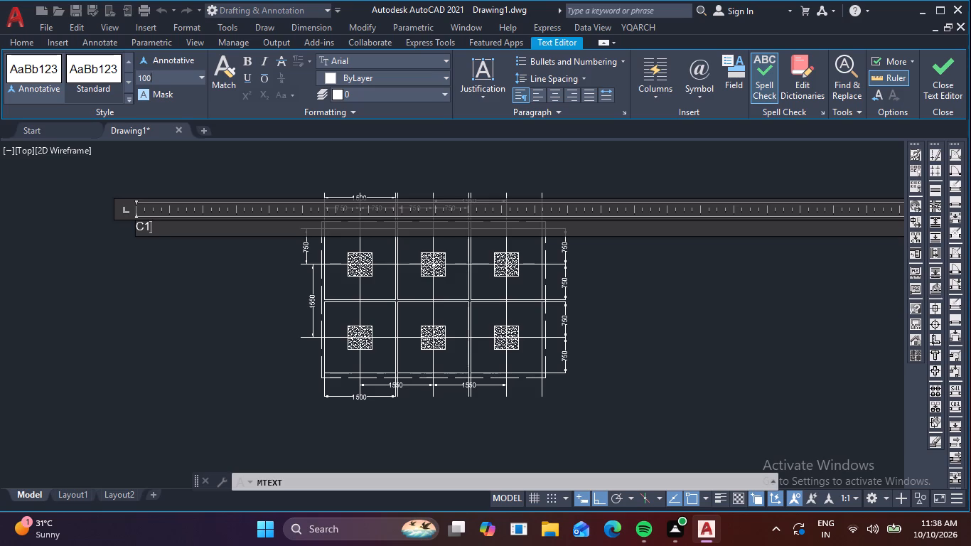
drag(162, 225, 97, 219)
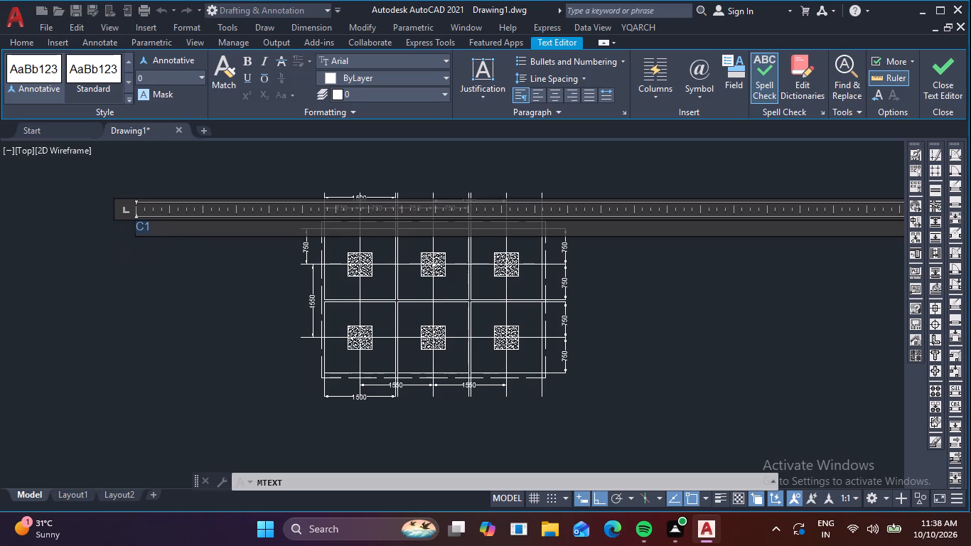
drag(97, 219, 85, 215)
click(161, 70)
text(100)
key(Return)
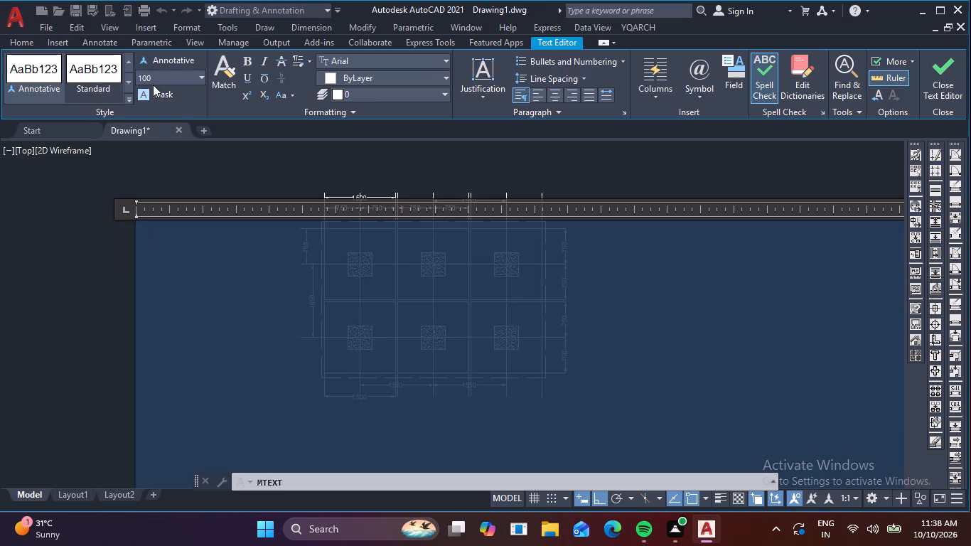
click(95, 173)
Set the C1 text's height to 200.
scroll(133, 231, up, 2)
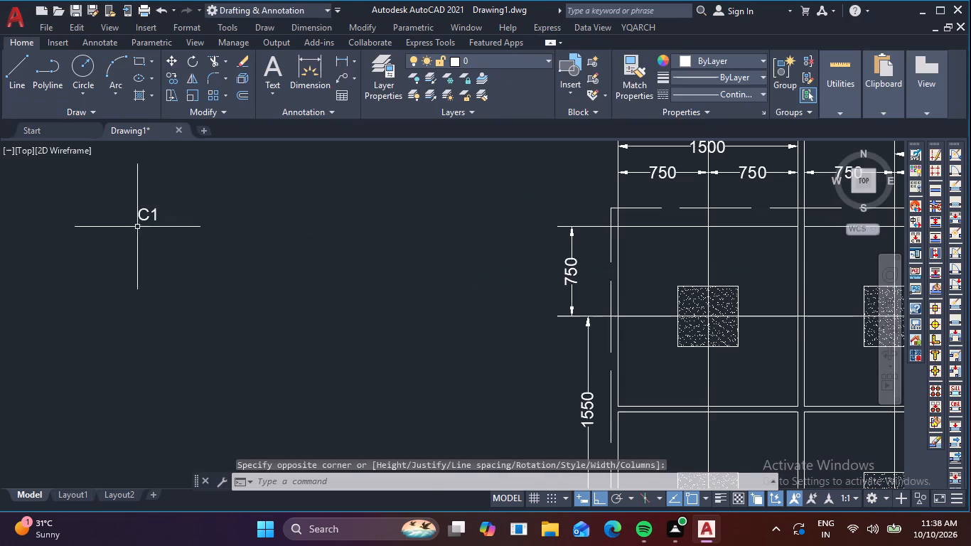
click(149, 218)
double_click(150, 218)
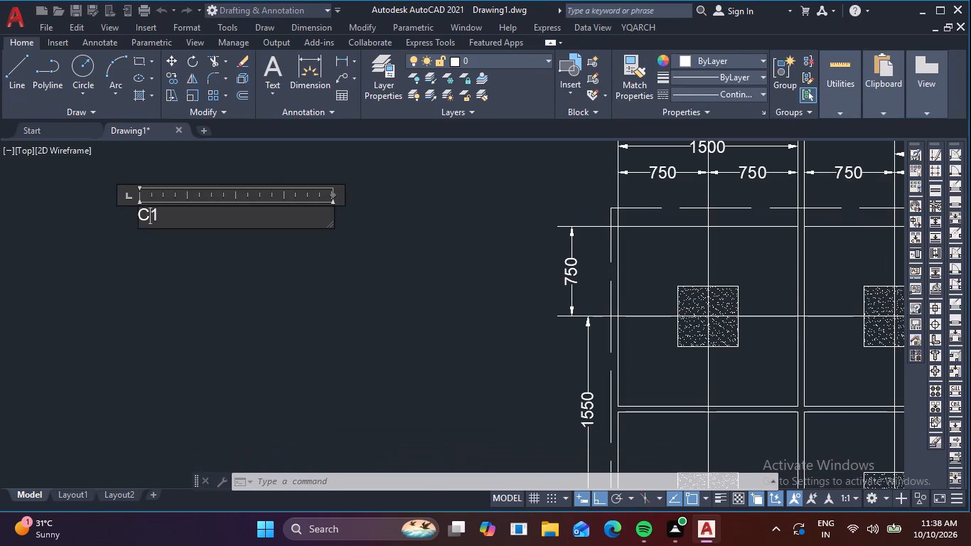
click(162, 218)
drag(166, 213, 102, 226)
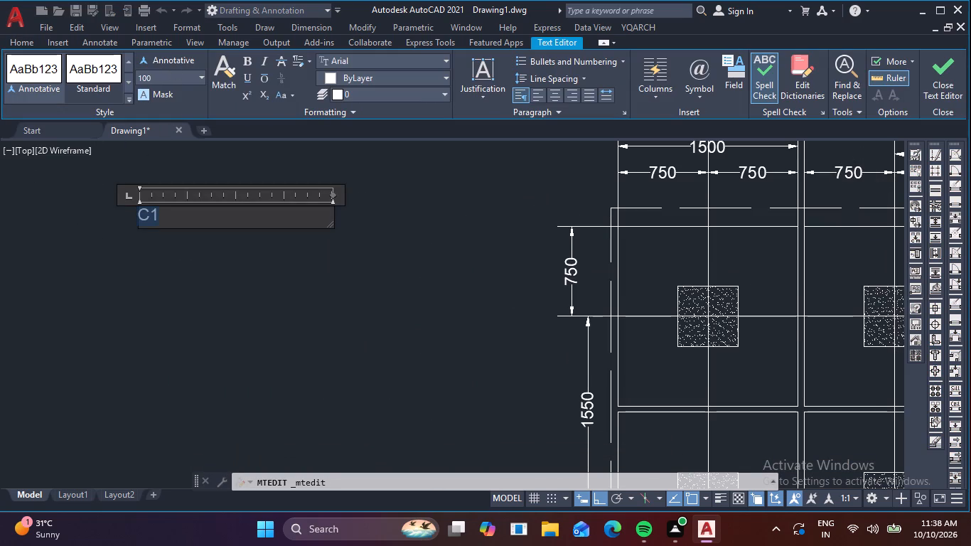
click(167, 74)
text(200)
key(Return)
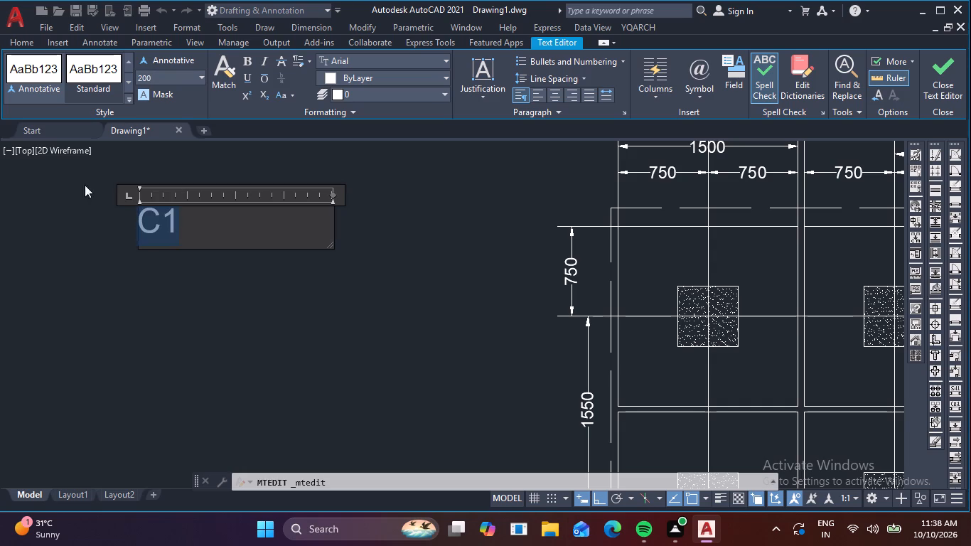
click(73, 222)
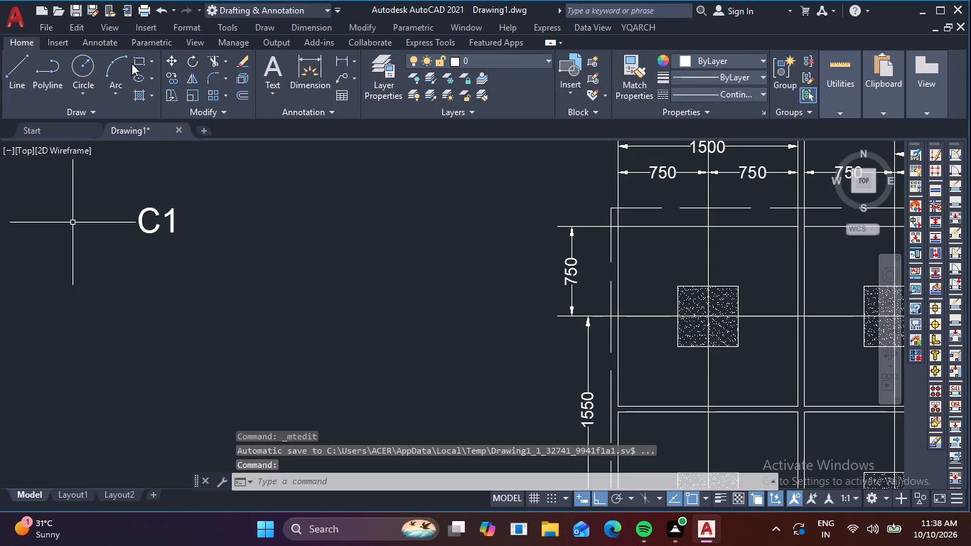
Copy the C1 text beside each upper-row hatched square, with an extra copy directly below the leftmost label, with ortho off.
click(188, 229)
click(88, 210)
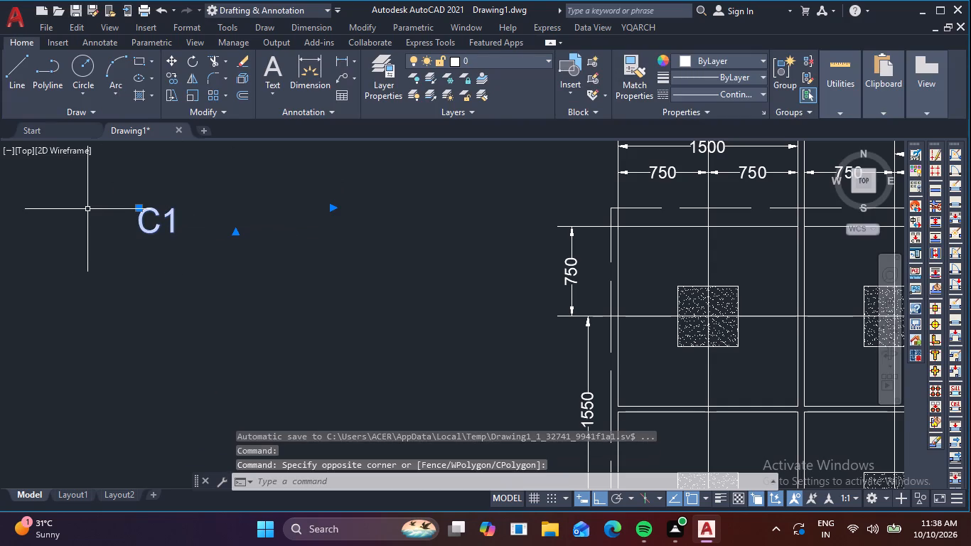
text(CO)
key(space)
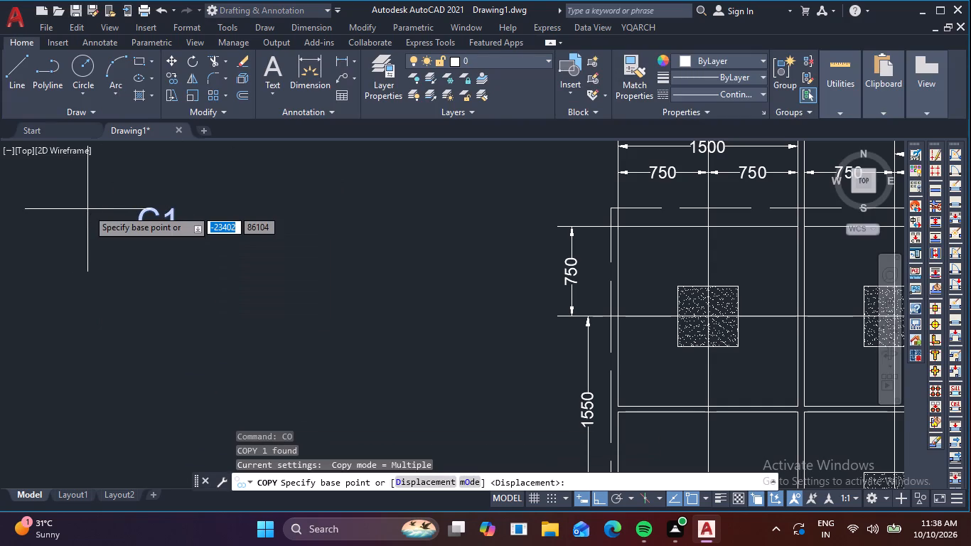
click(139, 218)
scroll(307, 271, down, 1)
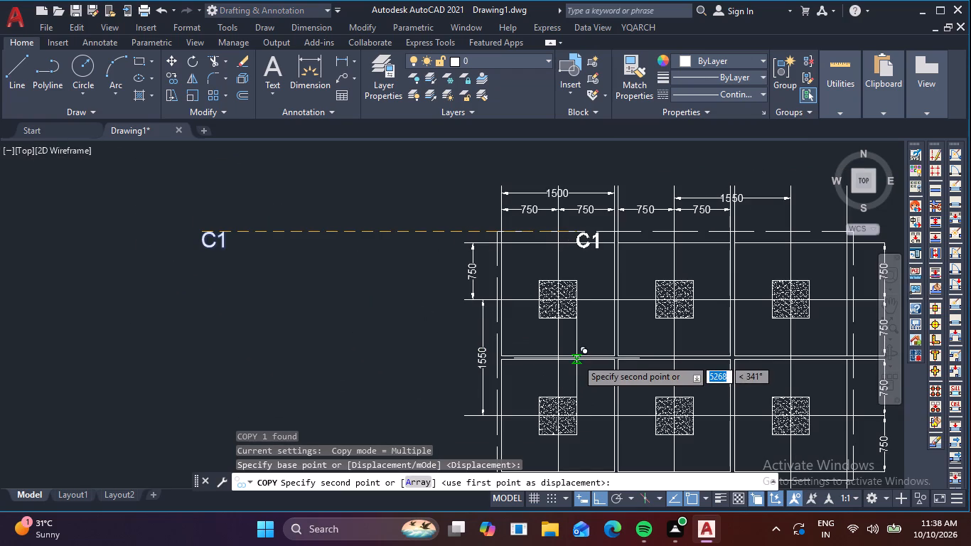
key(F8)
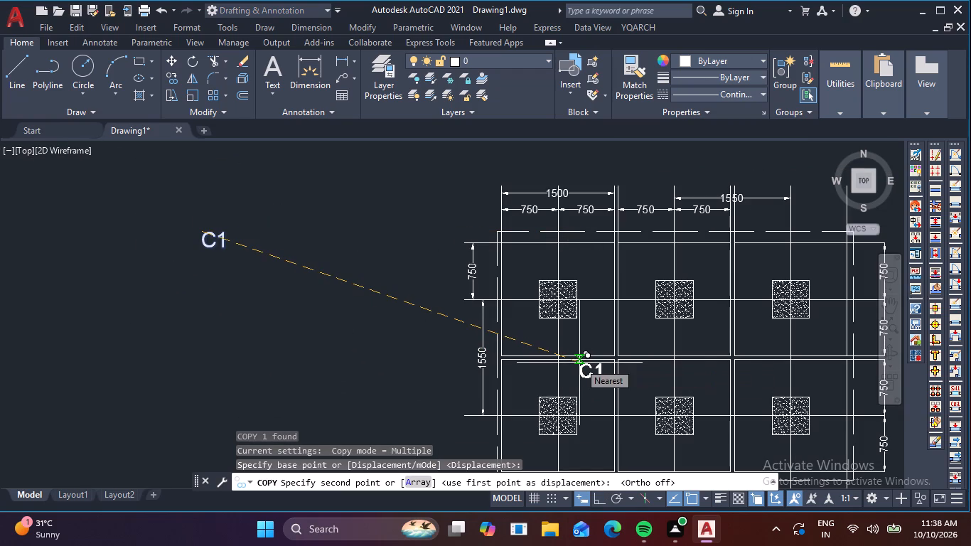
scroll(609, 333, up, 2)
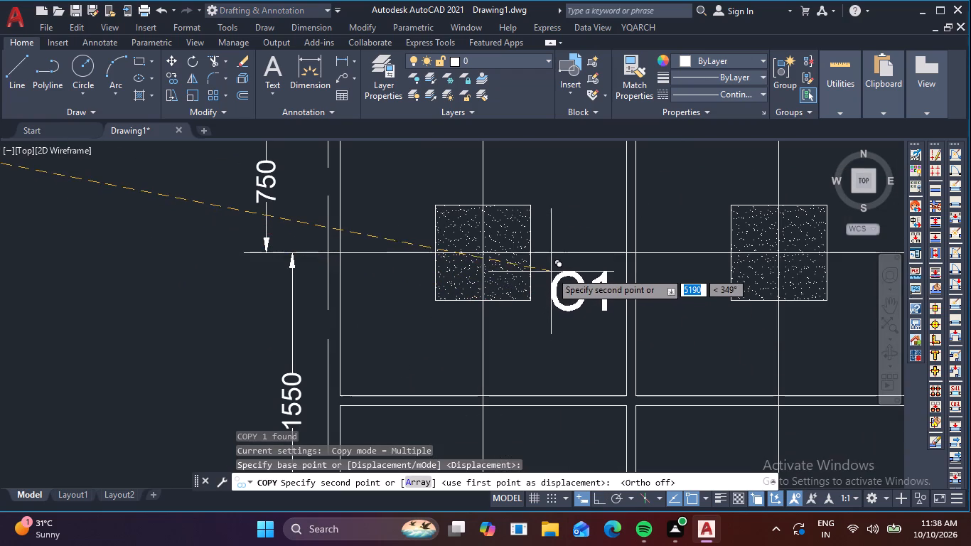
click(551, 267)
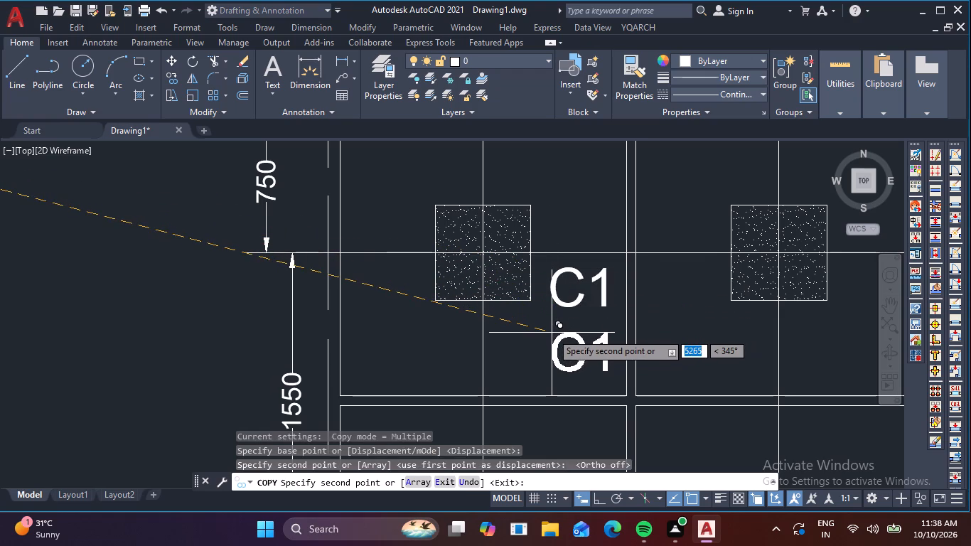
click(552, 333)
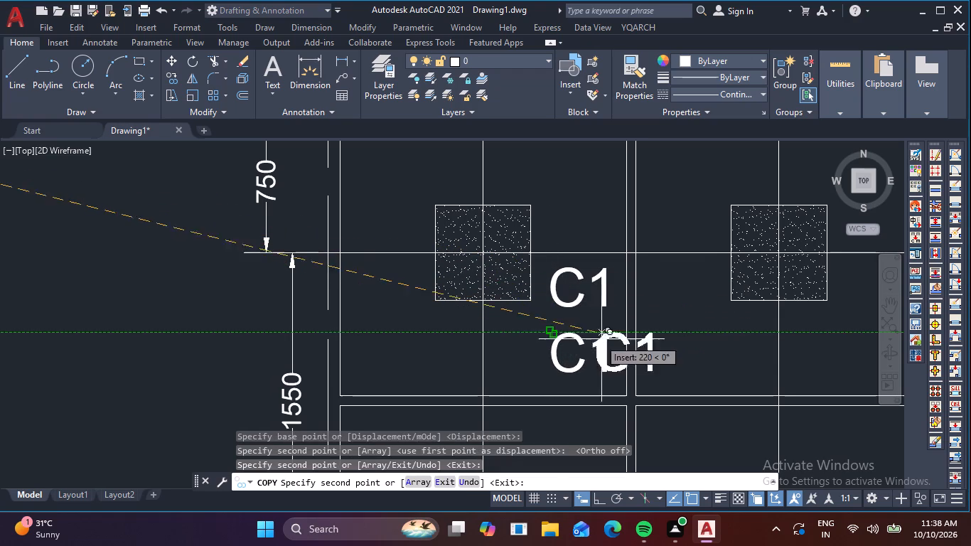
middle_drag(659, 336, 353, 267)
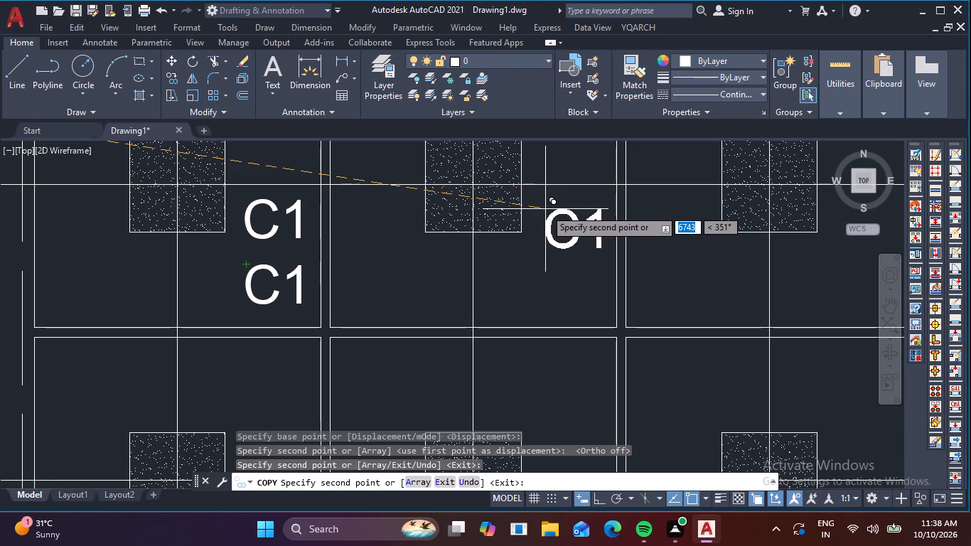
click(543, 209)
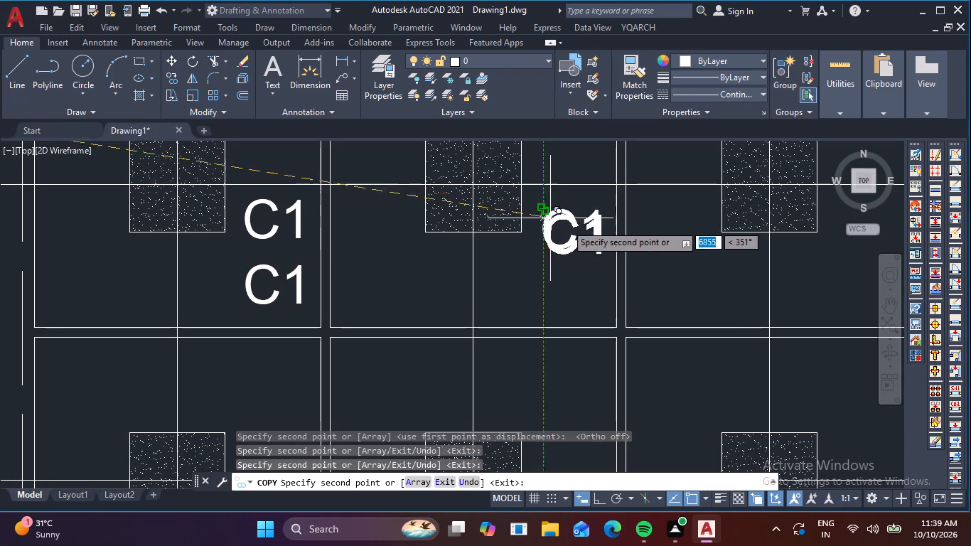
middle_drag(659, 247, 482, 264)
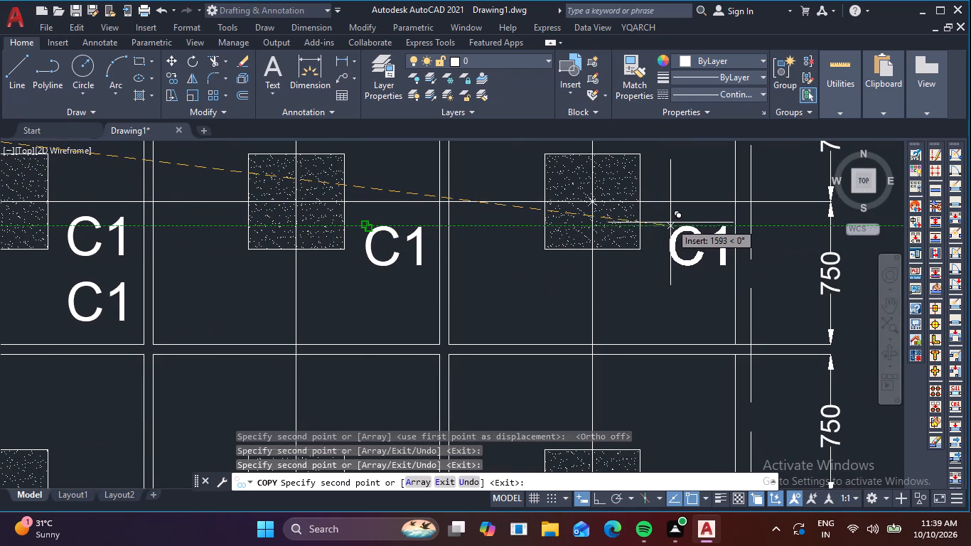
click(670, 225)
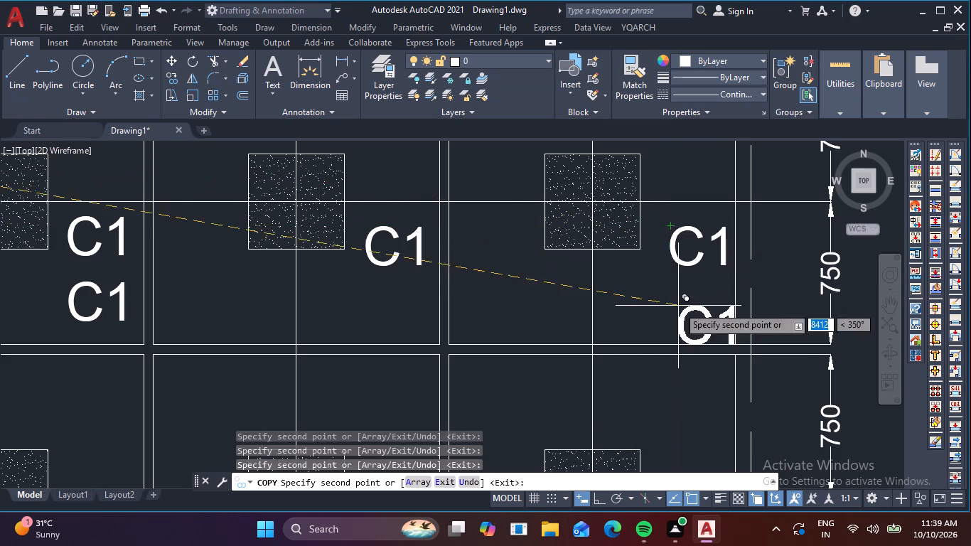
Place C1 copies beside the three lower-row hatched squares, aligned with one another, and end the copying.
middle_drag(682, 328, 636, 207)
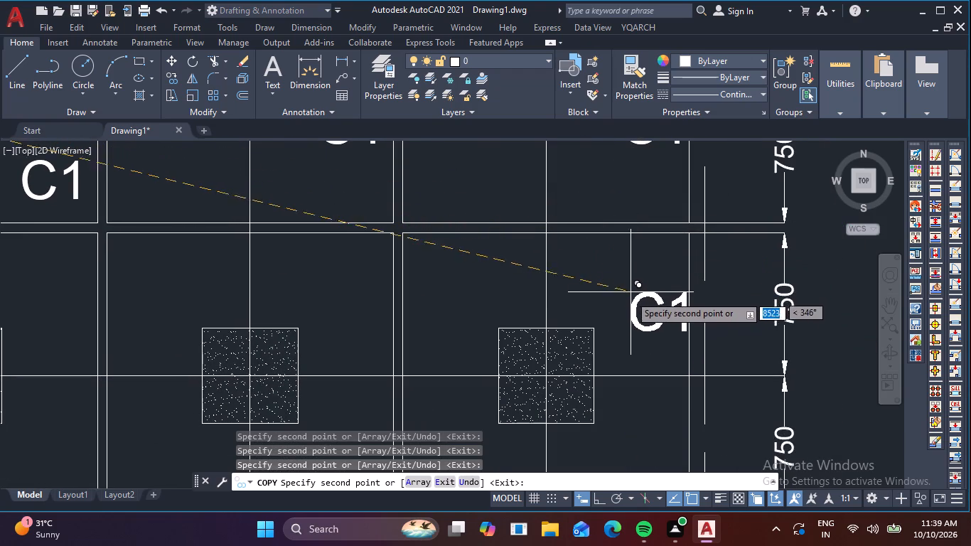
scroll(630, 300, down, 1)
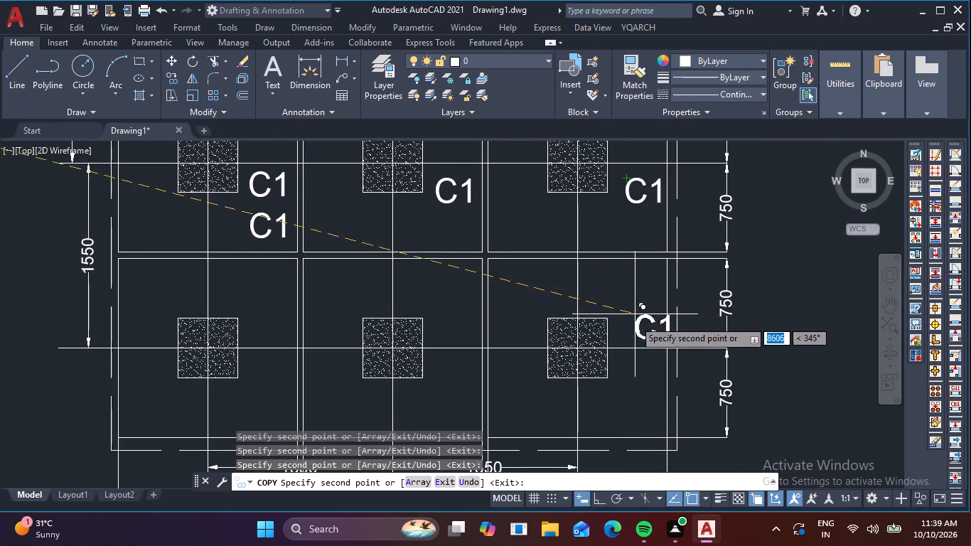
click(627, 371)
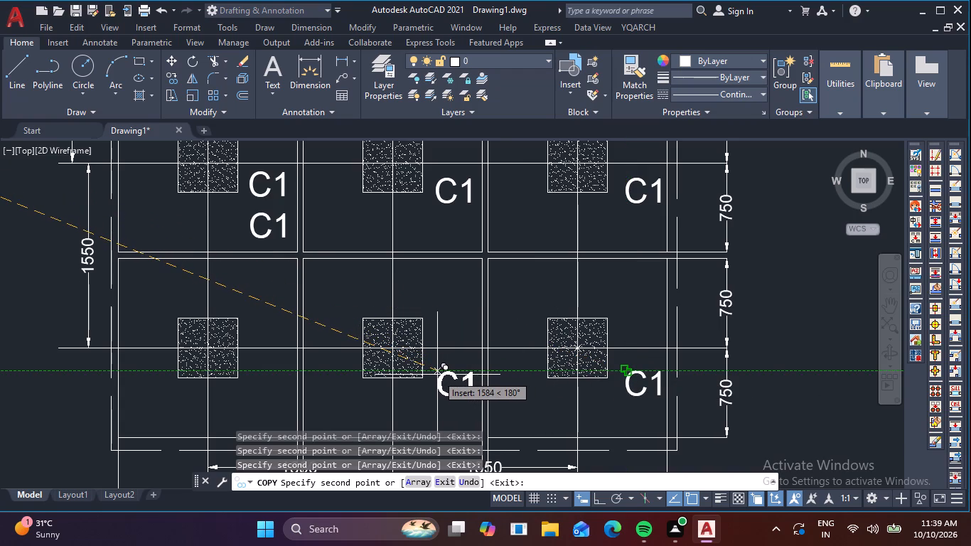
click(437, 375)
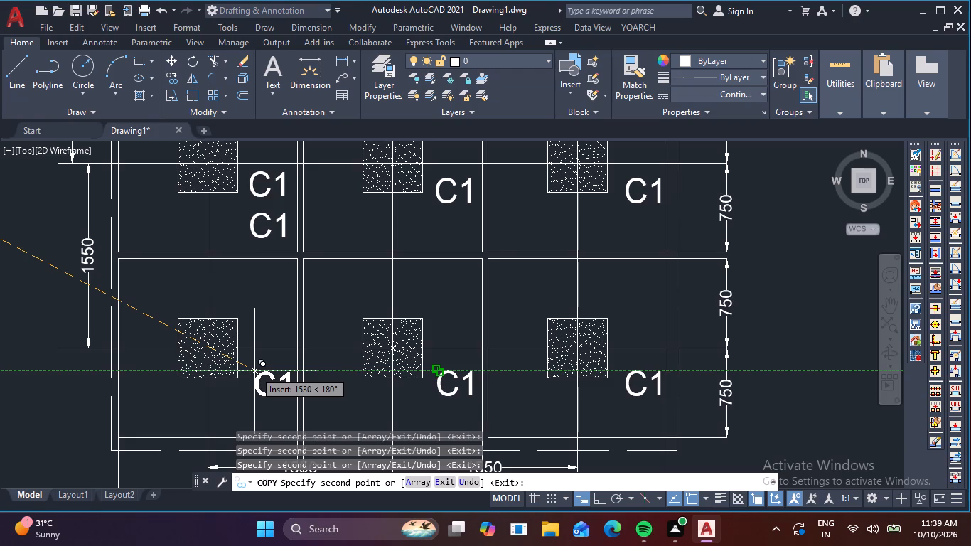
click(254, 371)
key(Escape)
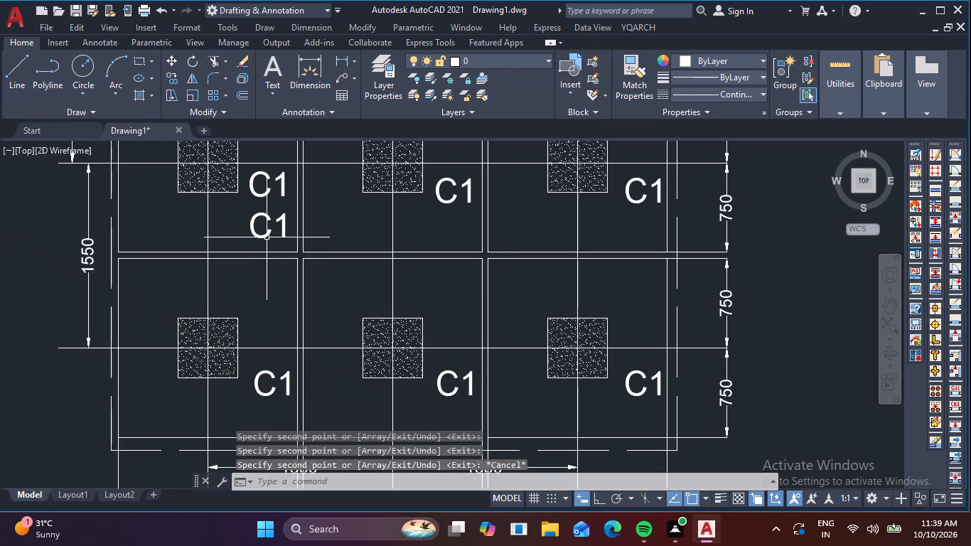
Change the extra C1 text below the upper row's leftmost label to F1 and finish editing it.
double_click(267, 235)
click(299, 232)
click(265, 230)
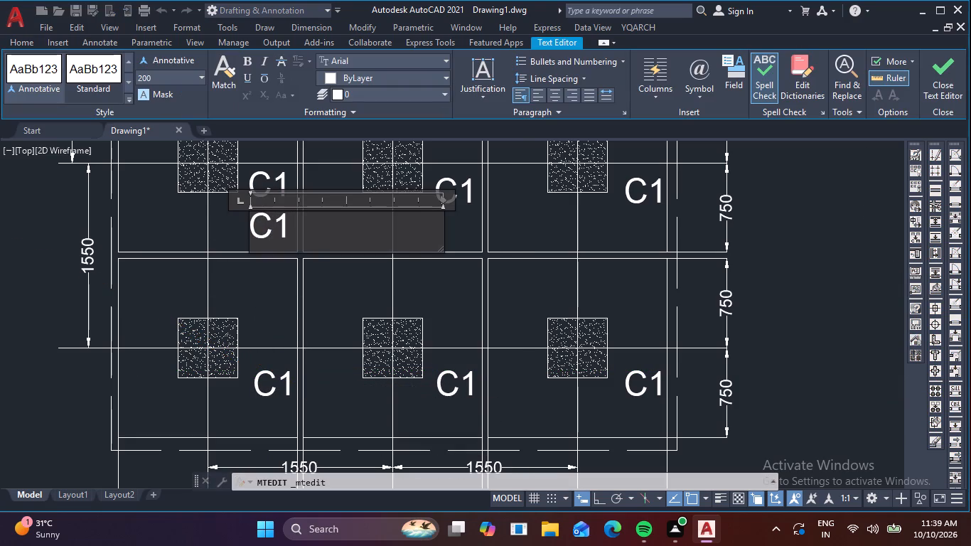
key(BackSpace)
key(f)
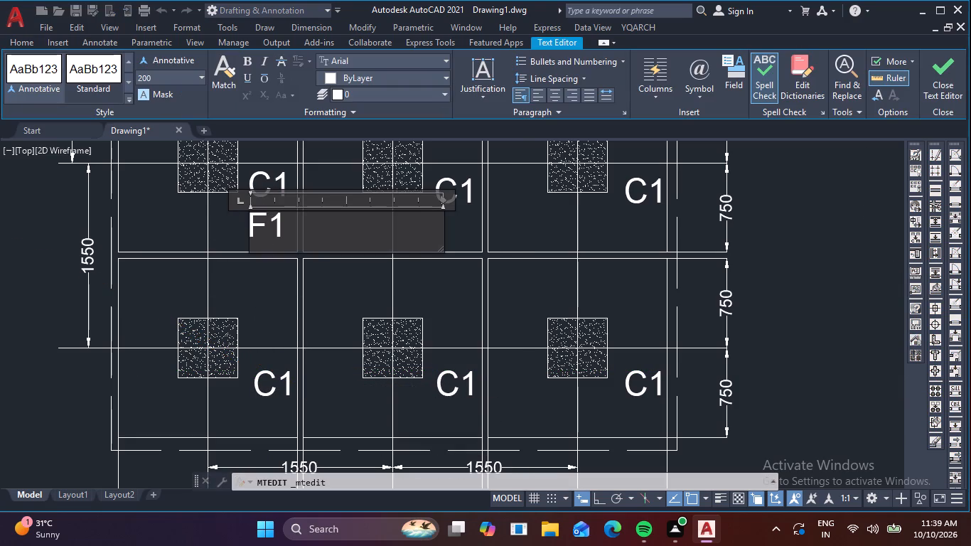
click(528, 272)
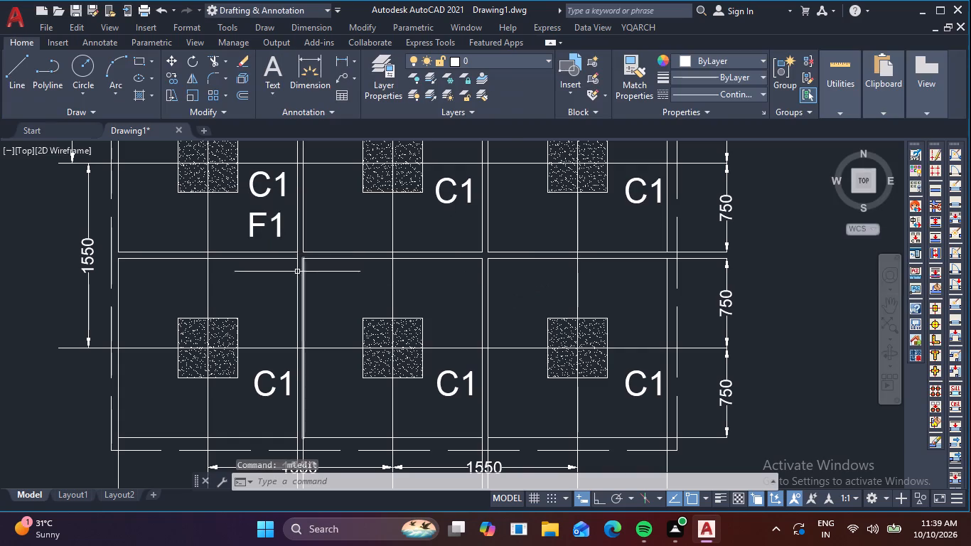
Copy the F1 text directly below each of the other five C1 labels in both rows, and end the copying.
click(250, 232)
text(CO)
key(space)
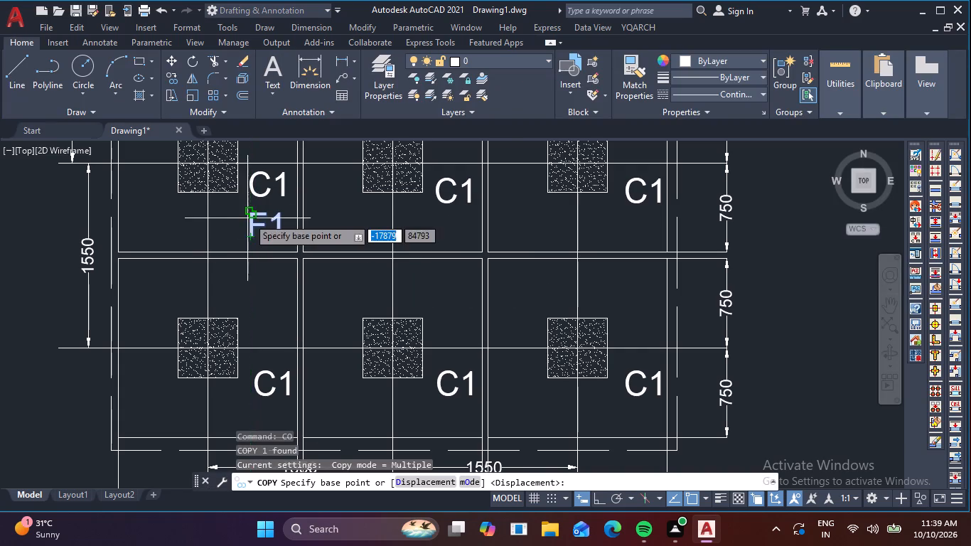
click(252, 240)
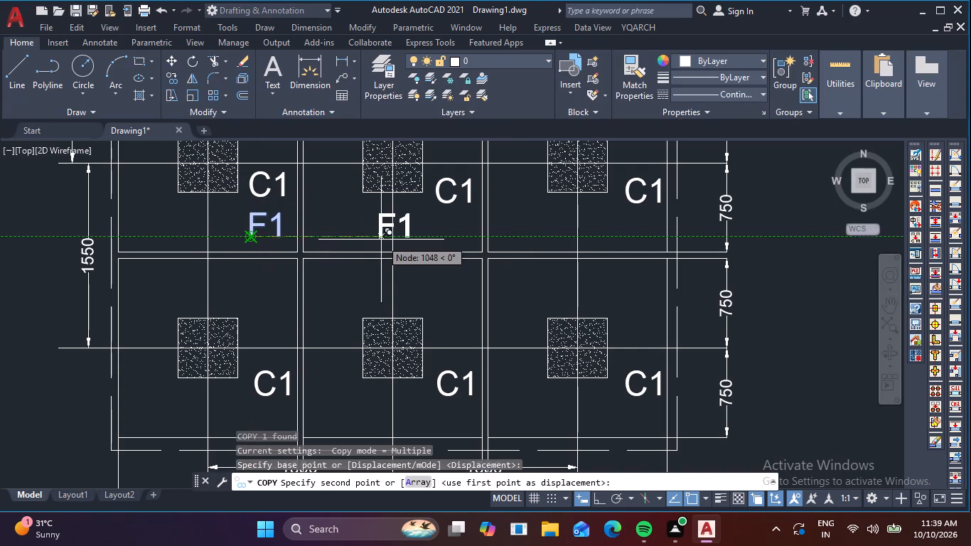
click(437, 237)
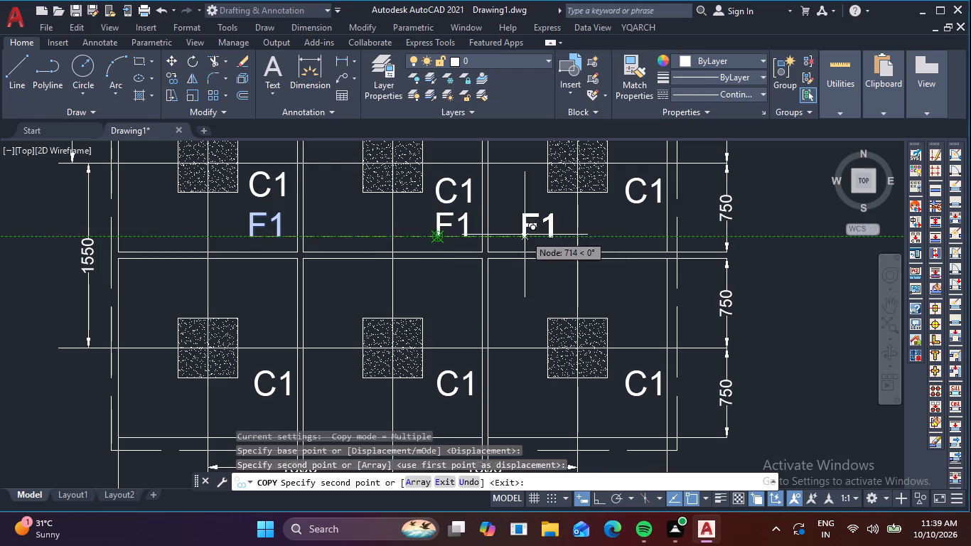
click(627, 236)
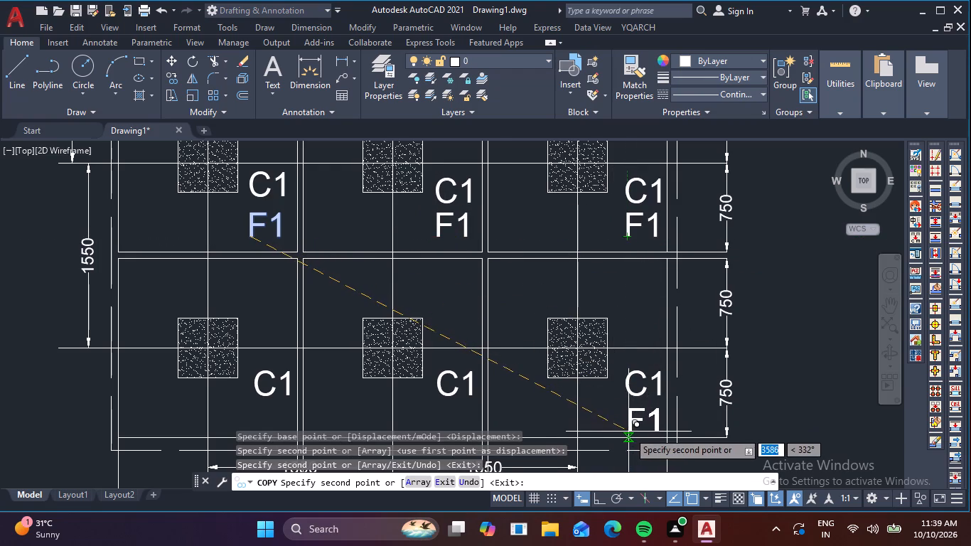
click(628, 429)
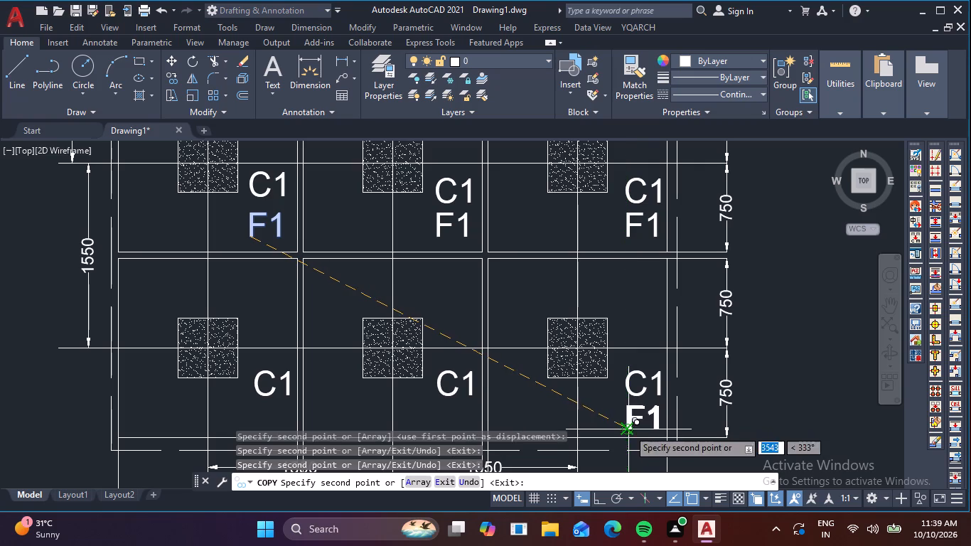
middle_drag(494, 416, 531, 354)
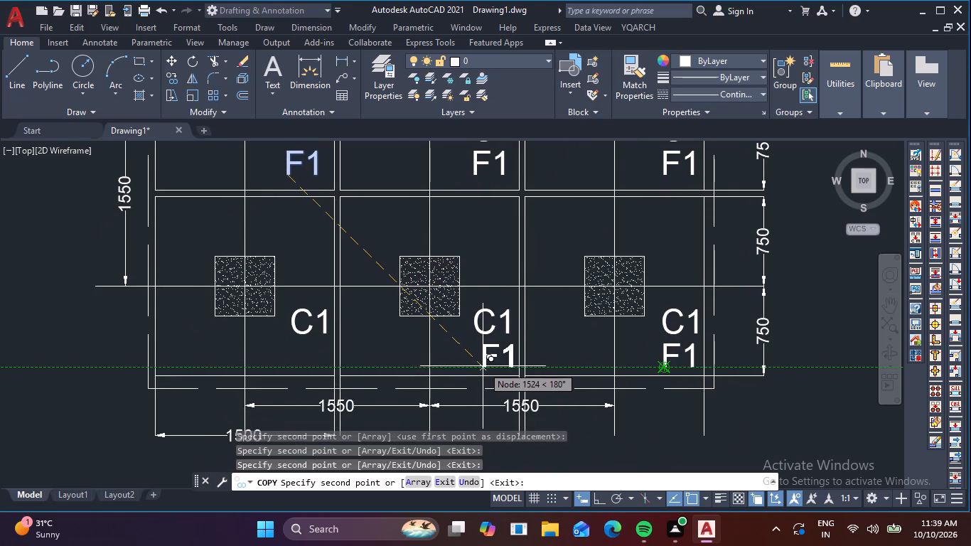
click(480, 368)
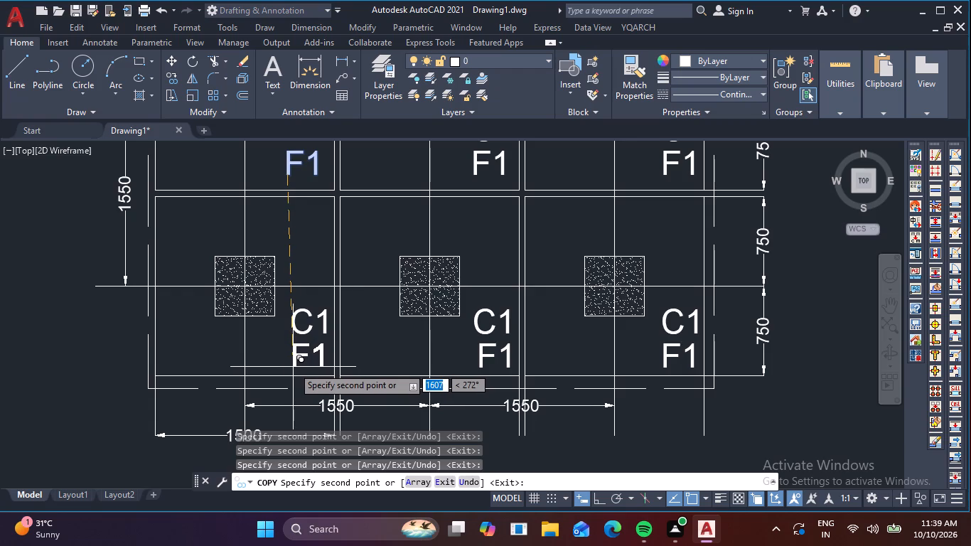
click(294, 367)
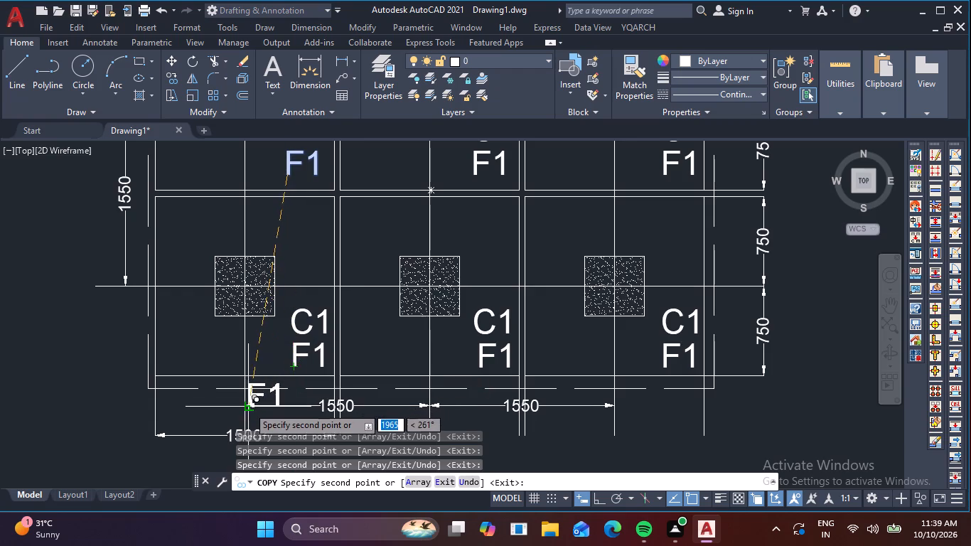
key(Escape)
Copy the loose C1 text outside the grid to just below the plan's bottom dimensions.
scroll(353, 340, down, 1)
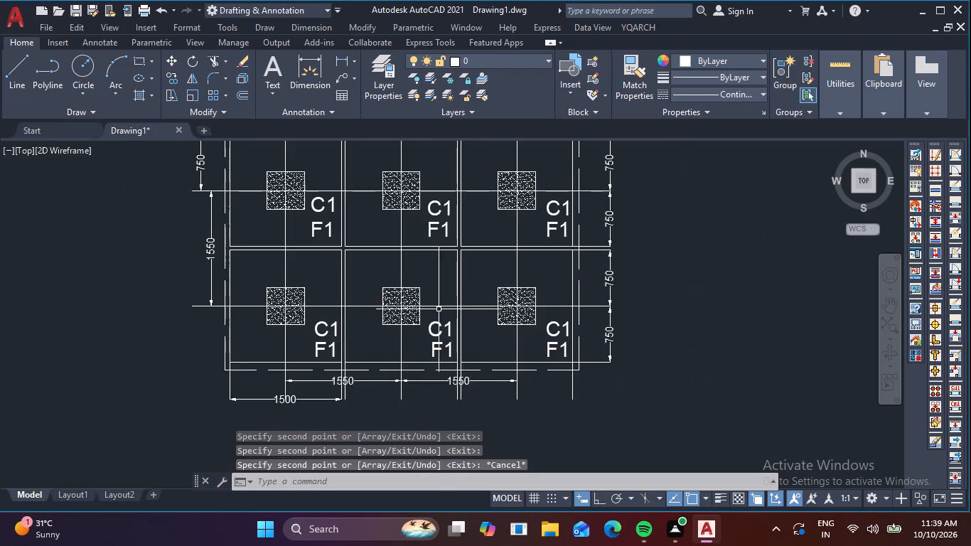
scroll(464, 307, down, 1)
middle_drag(601, 275, 598, 308)
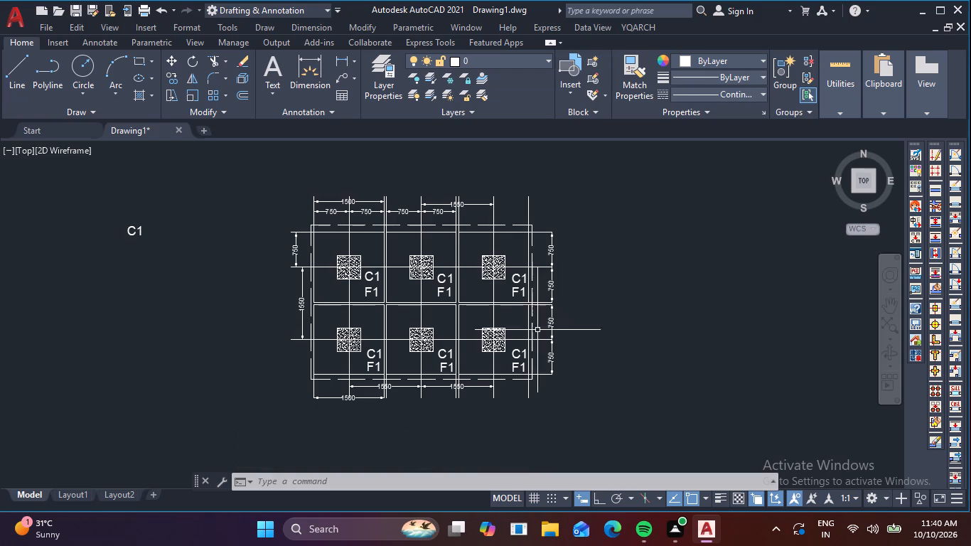
click(135, 225)
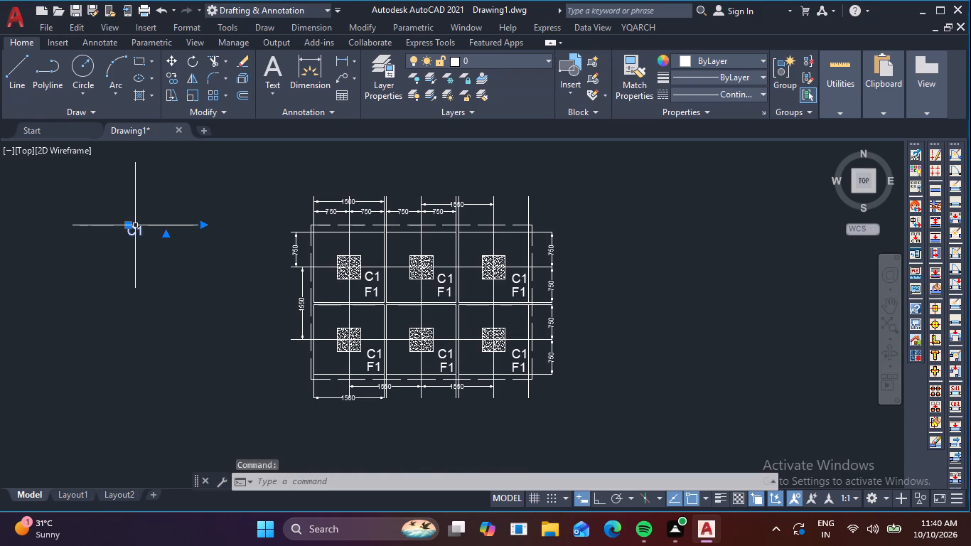
text(CO)
key(space)
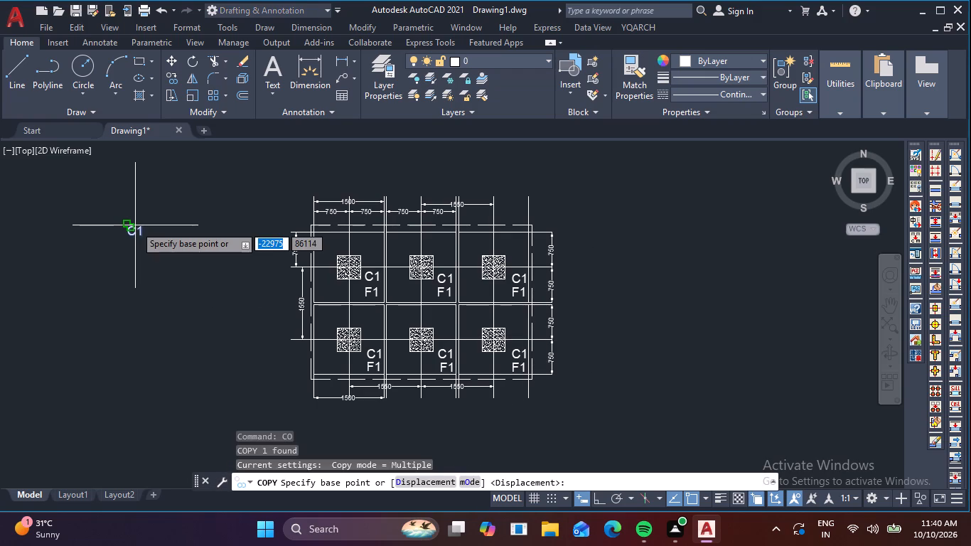
click(135, 225)
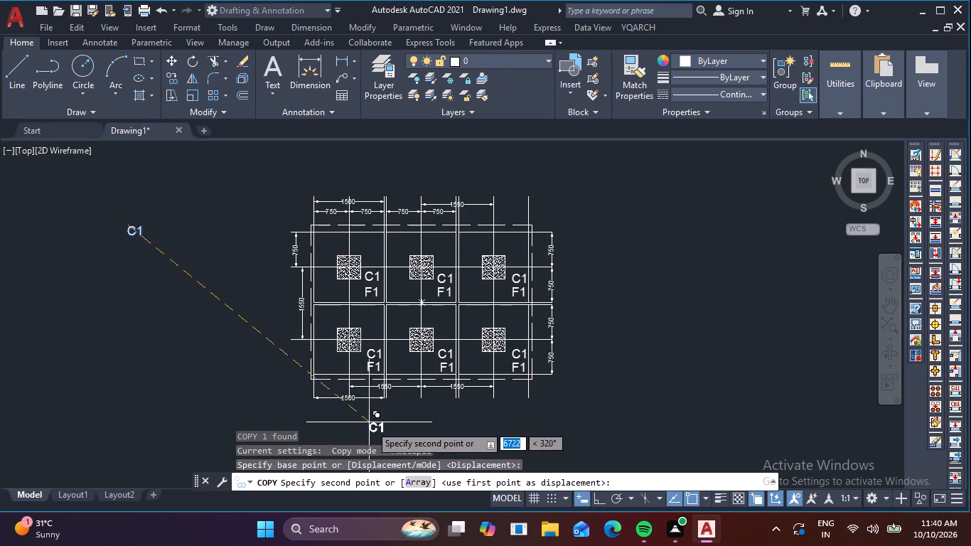
middle_drag(372, 427, 381, 382)
click(379, 376)
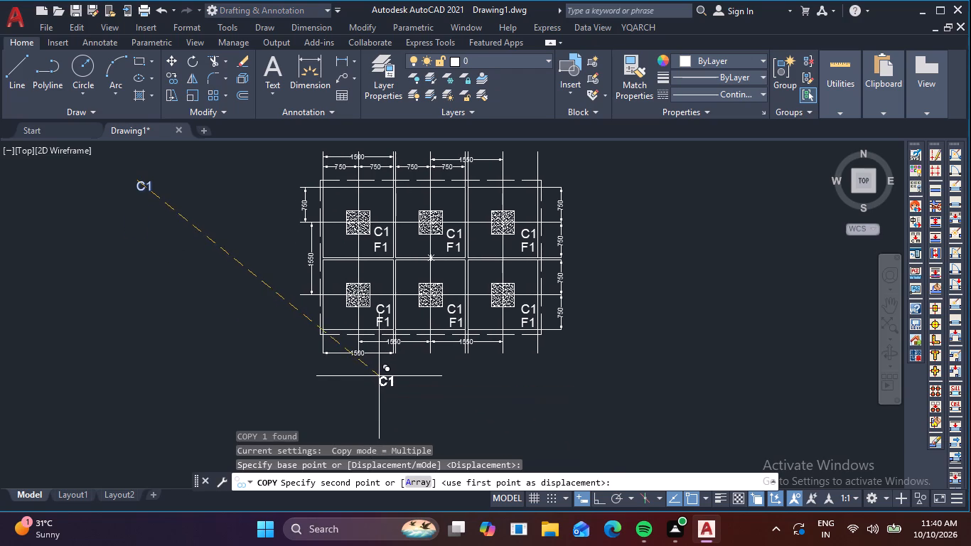
key(Escape)
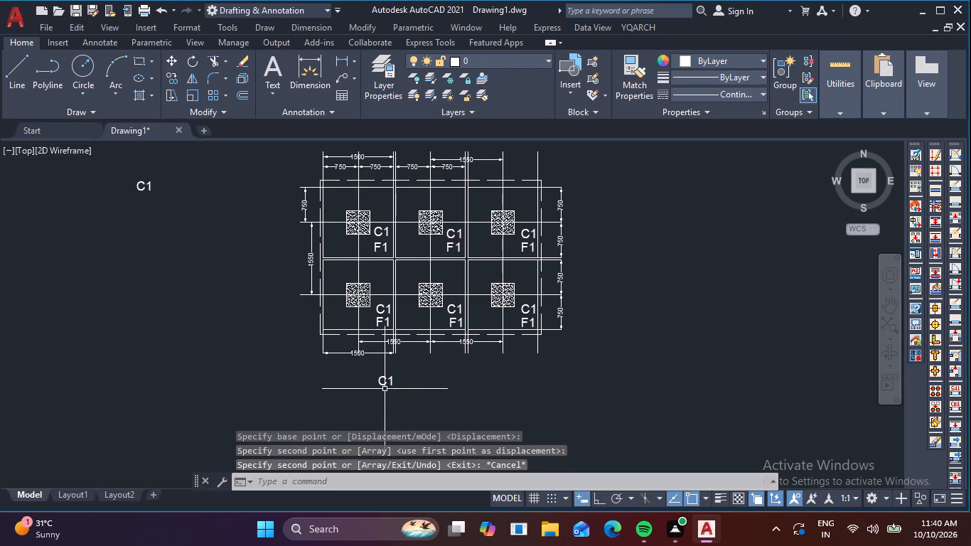
Set the height of the C1 text below the plan to 500.
double_click(384, 386)
click(395, 385)
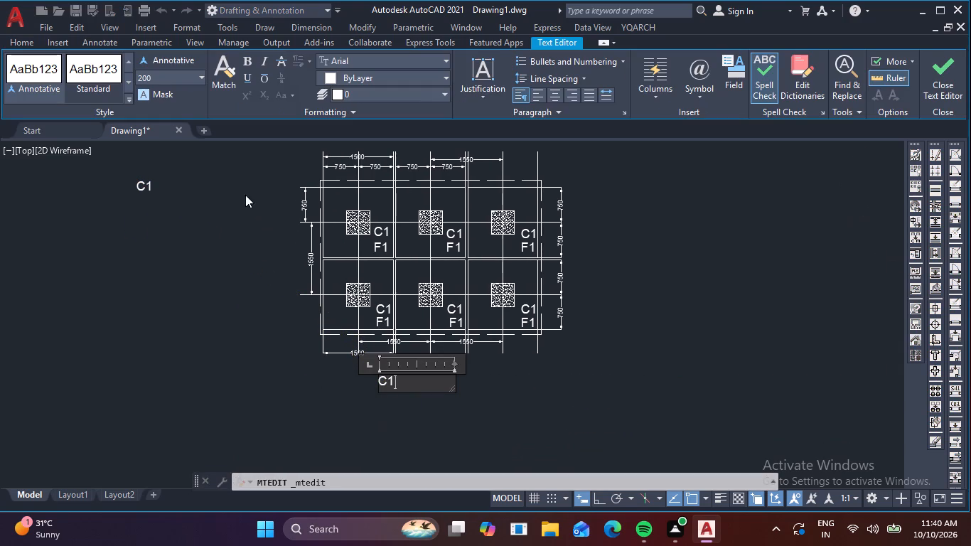
drag(402, 385, 337, 377)
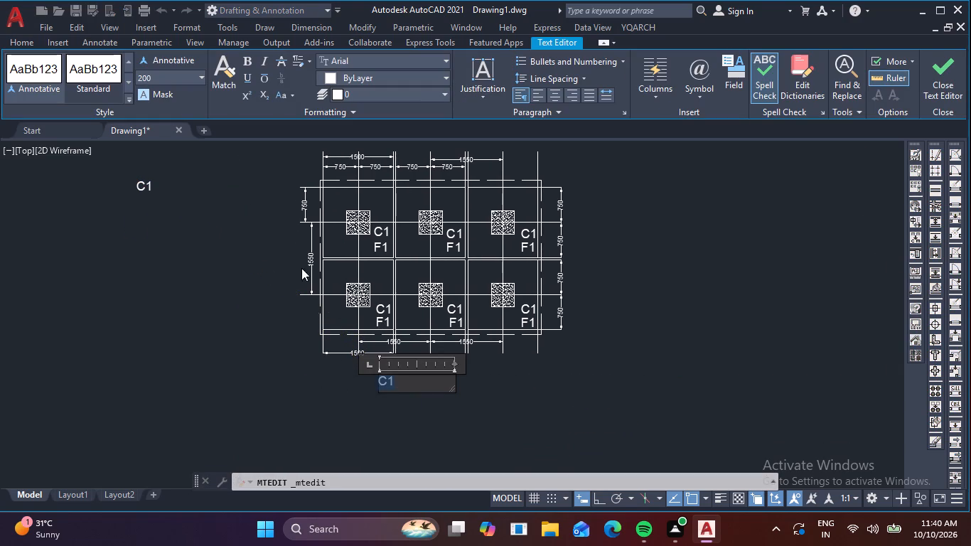
drag(183, 76, 113, 75)
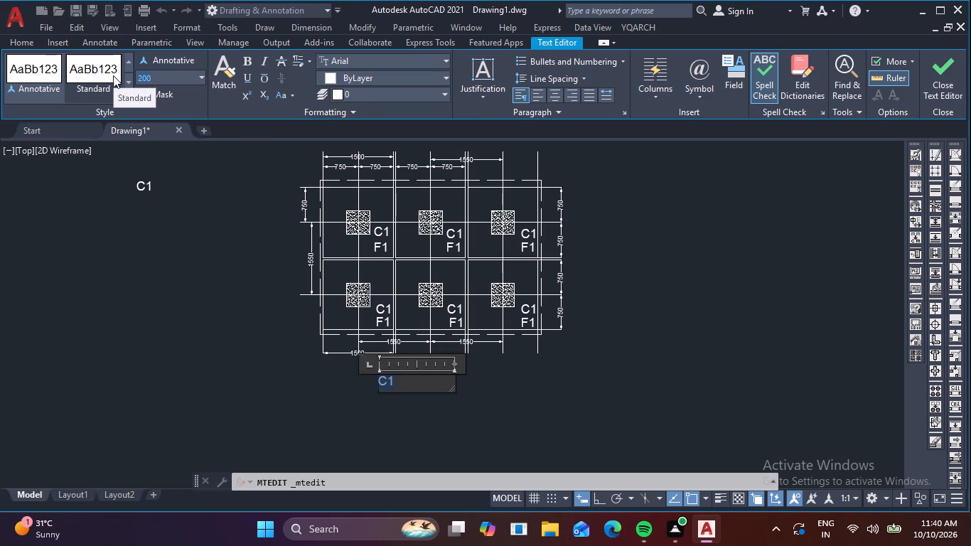
text(500)
key(Return)
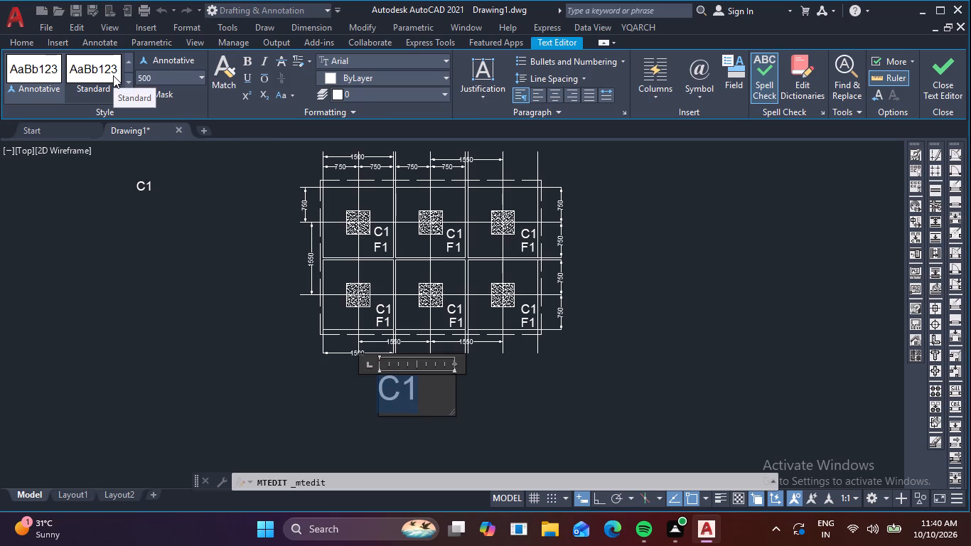
click(71, 302)
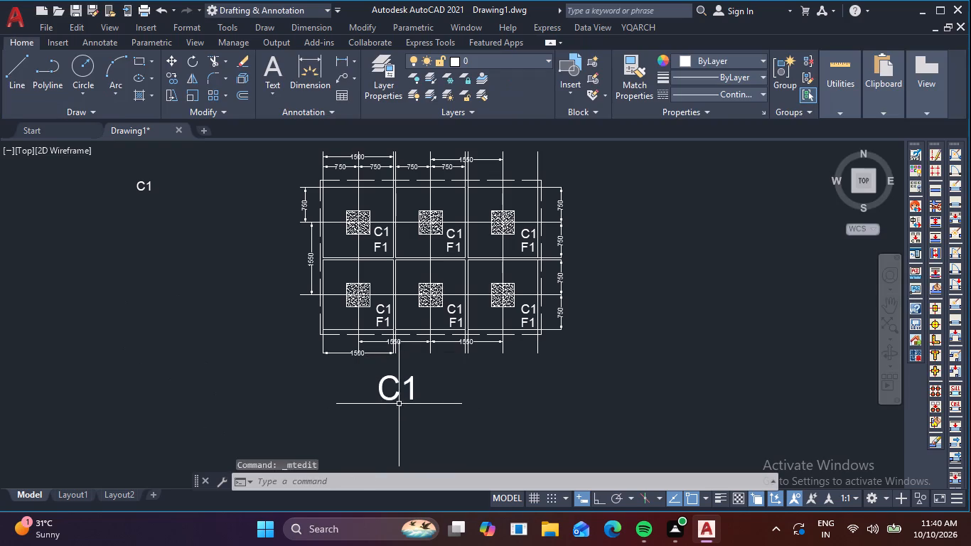
Replace the enlarged C1 text below the plan with FOOTING PLAN, widening its text frame to fit on one line.
double_click(395, 400)
click(430, 392)
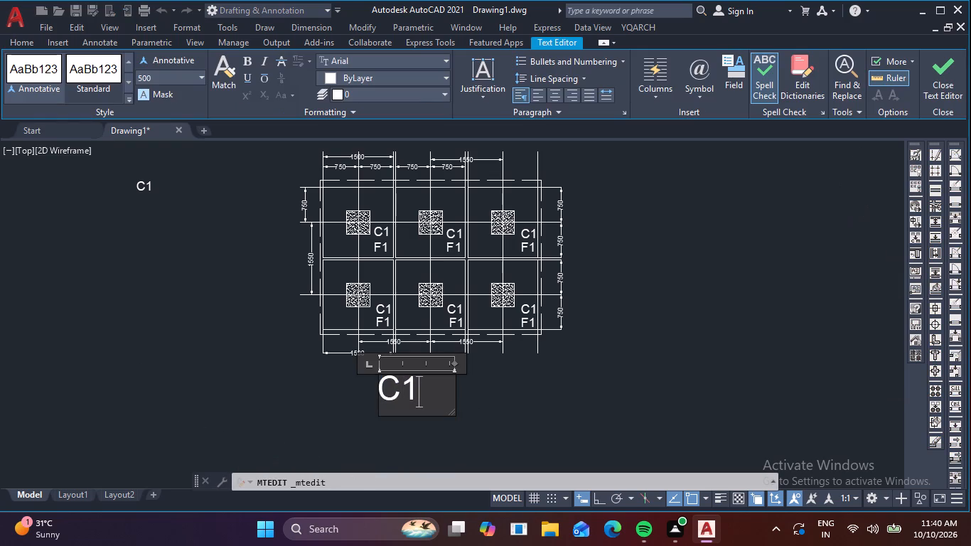
key(BackSpace)
key(BackSpace)
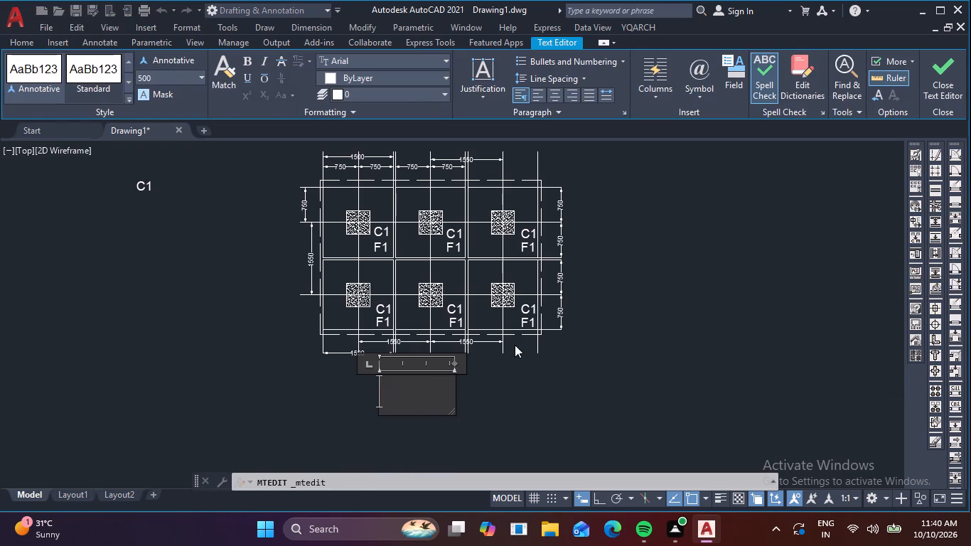
drag(453, 365, 650, 368)
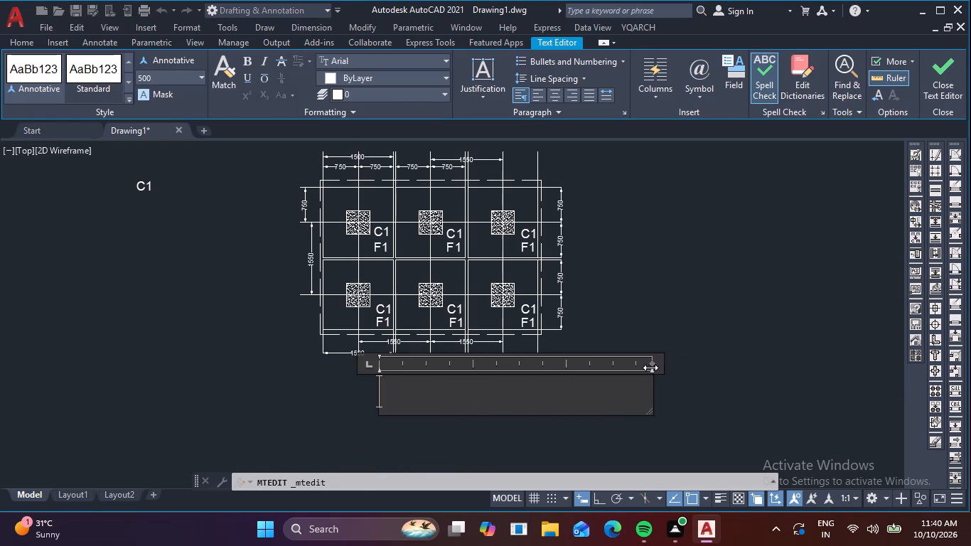
text(FOOTING)
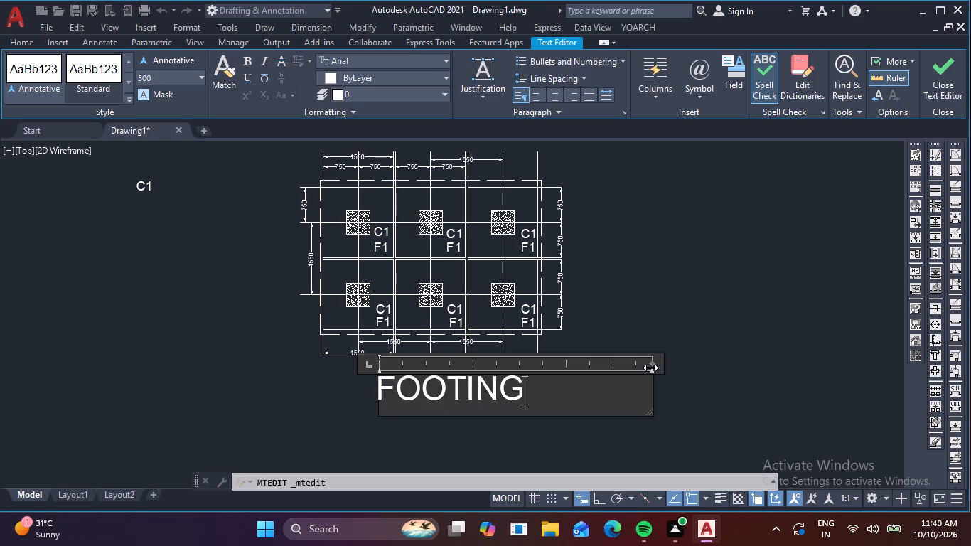
key(space)
text(PL)
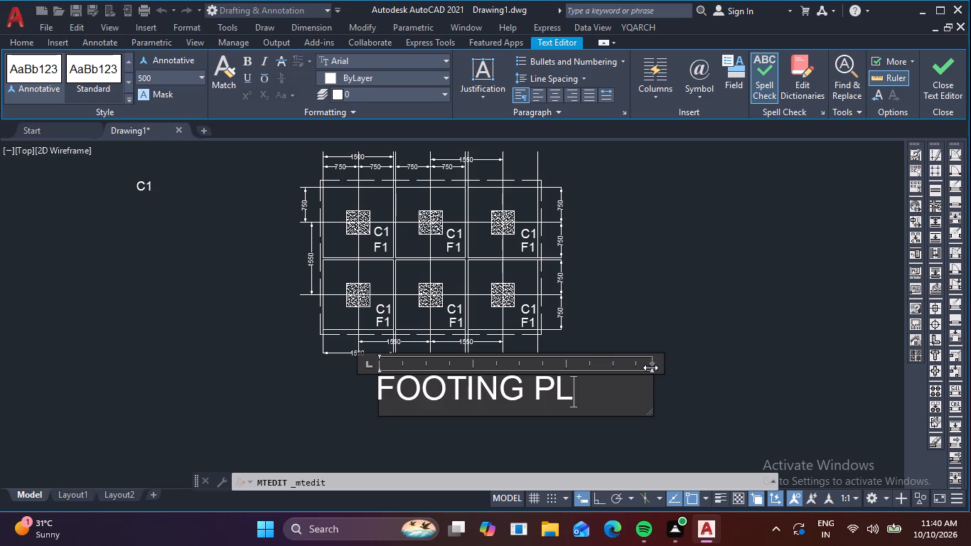
text(AN)
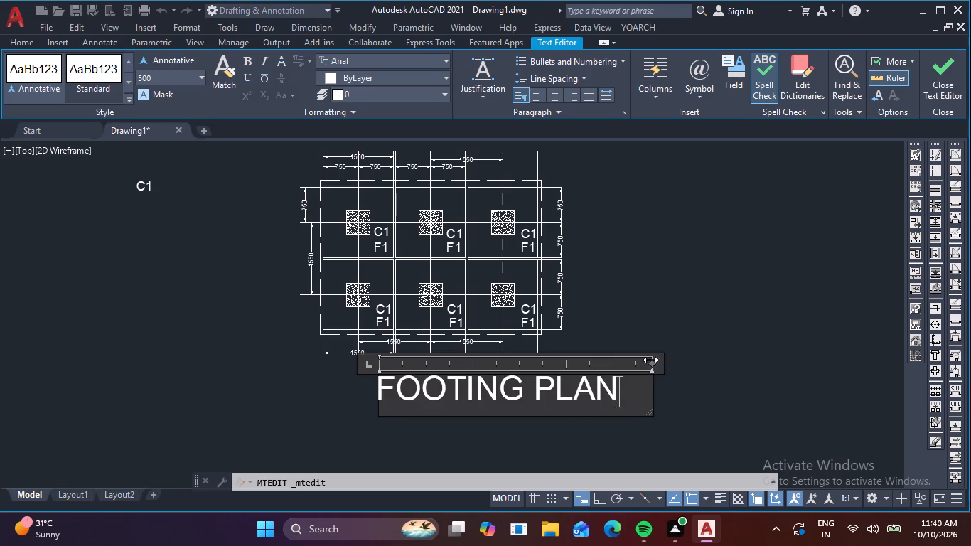
click(818, 232)
Move the FOOTING PLAN title so that it sits centred just beneath the plan.
click(492, 394)
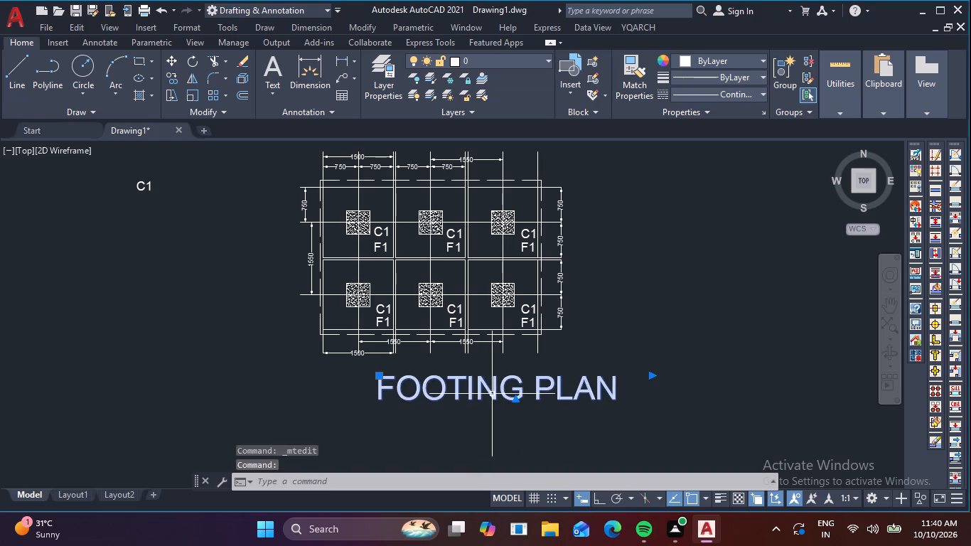
text(M)
key(space)
click(492, 394)
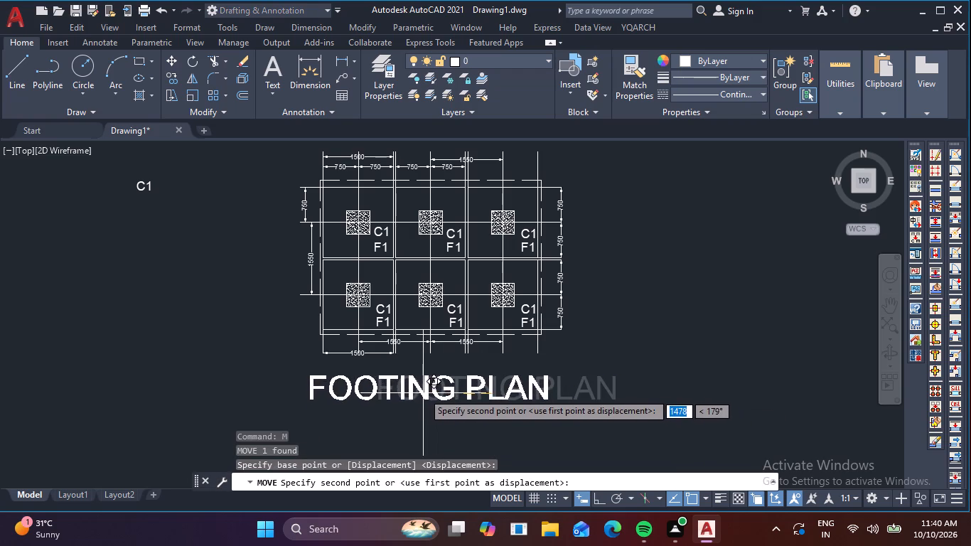
click(429, 385)
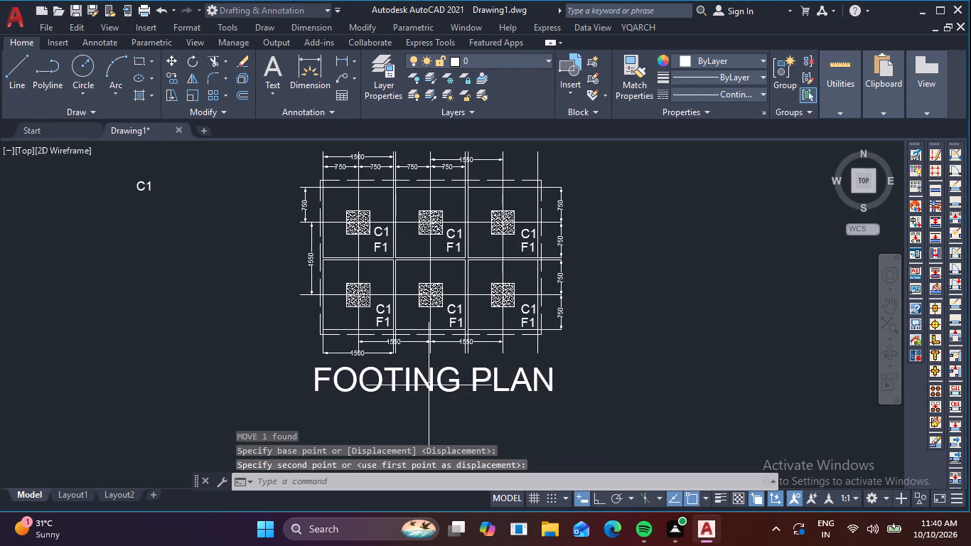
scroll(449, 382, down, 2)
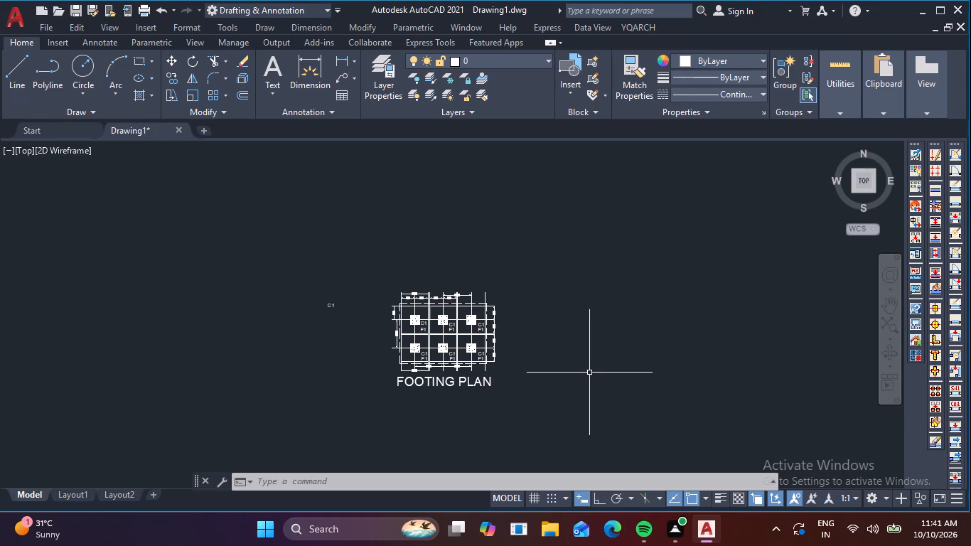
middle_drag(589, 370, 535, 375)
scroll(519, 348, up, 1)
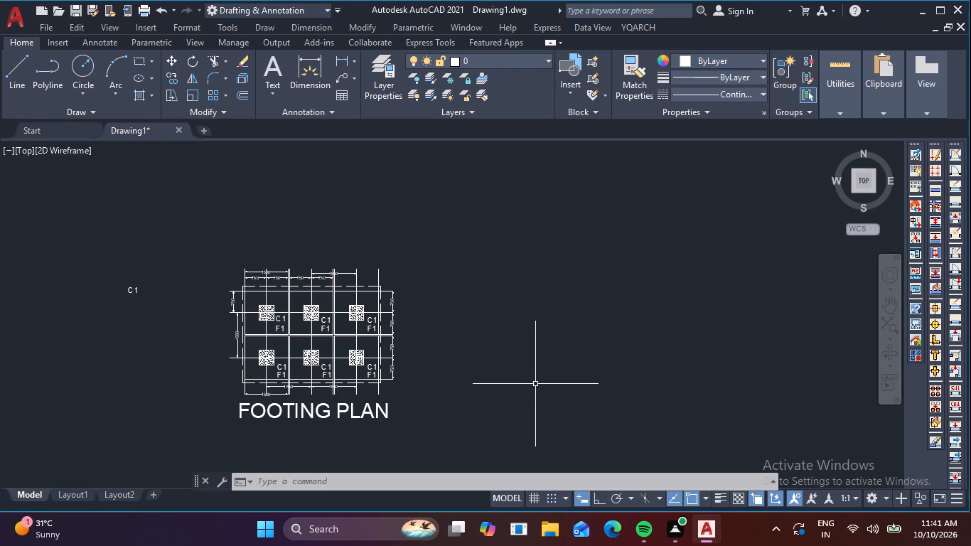
Draw a vertical line in the empty space to the right of the footing plan, with Ortho on.
key(l)
key(space)
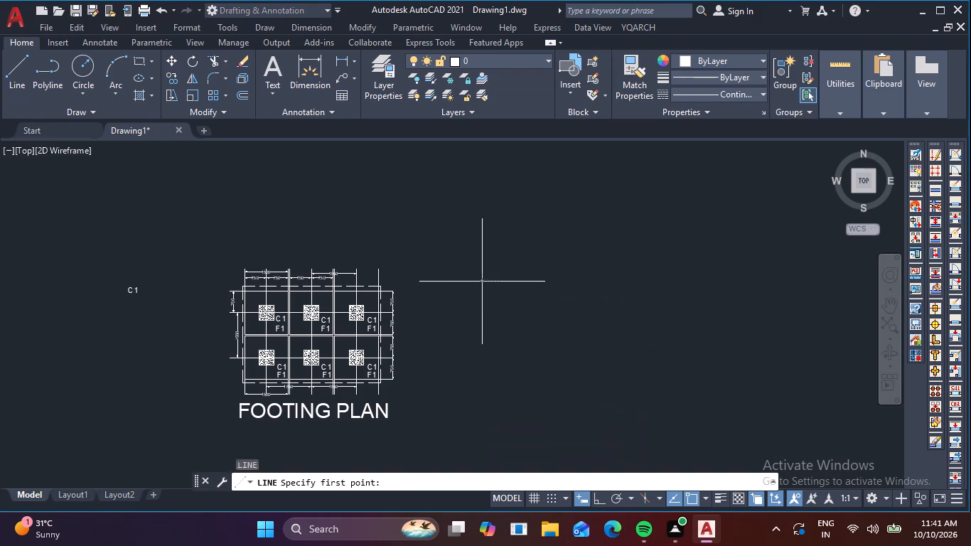
click(482, 282)
key(F8)
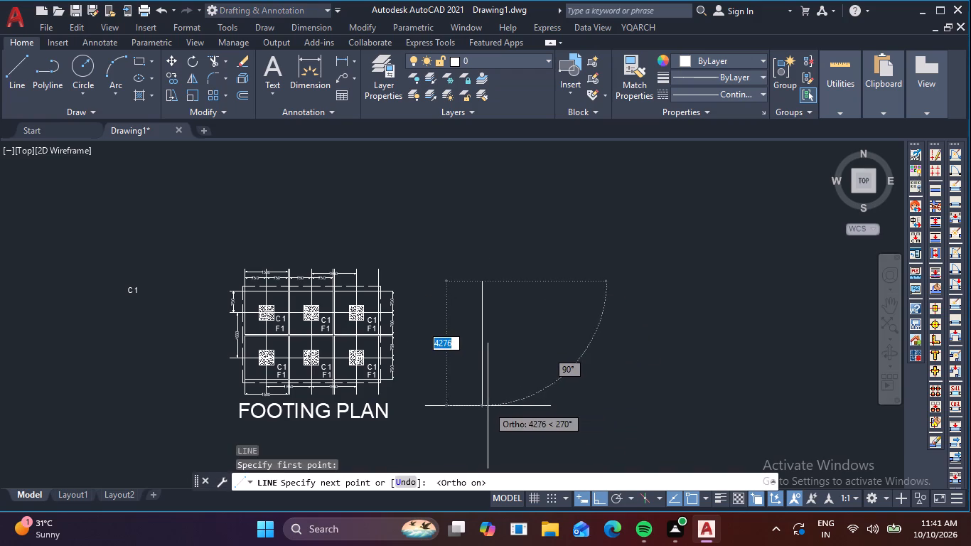
click(483, 393)
key(Escape)
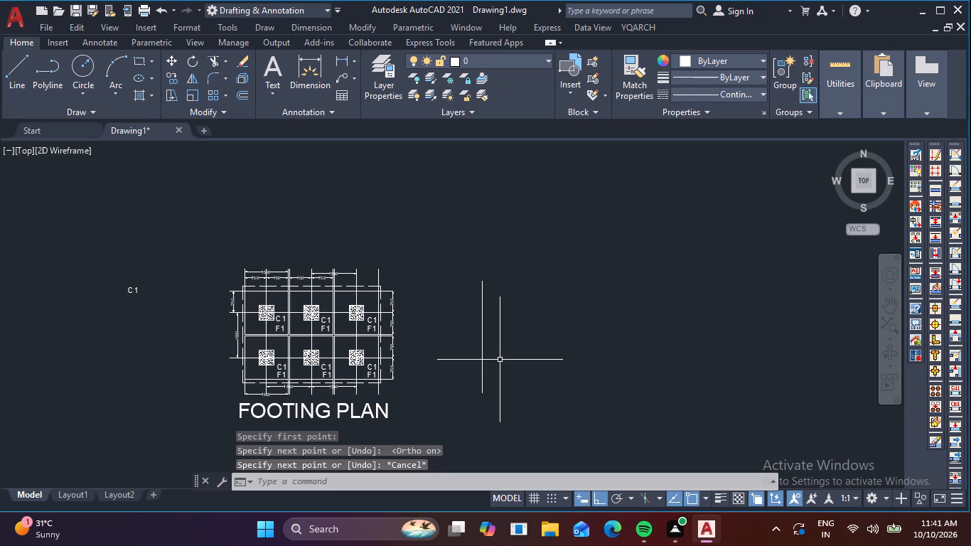
Offset the new vertical line 1550 mm to the right twice, making three parallel grid lines.
key(o)
key(Return)
key(1)
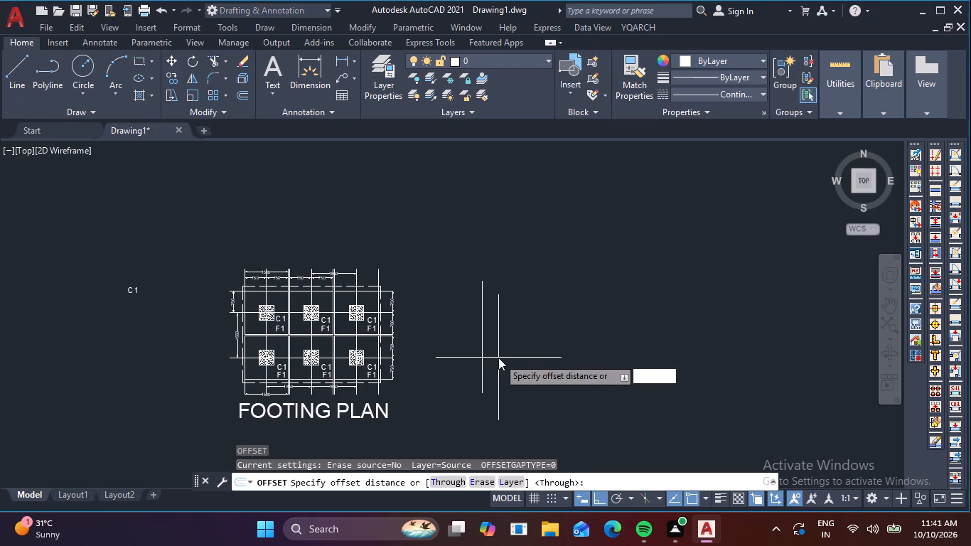
key(5)
key(5)
key(0)
key(Return)
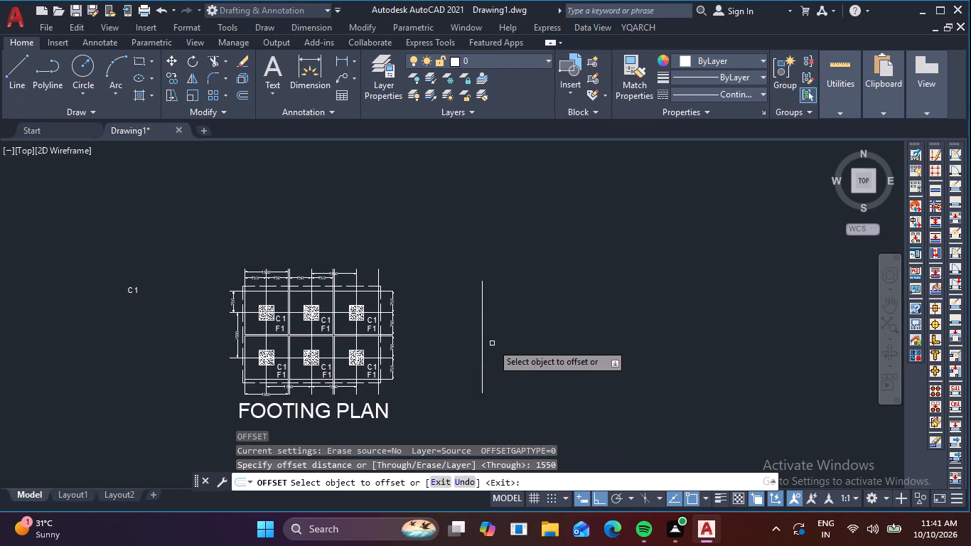
click(483, 316)
click(560, 319)
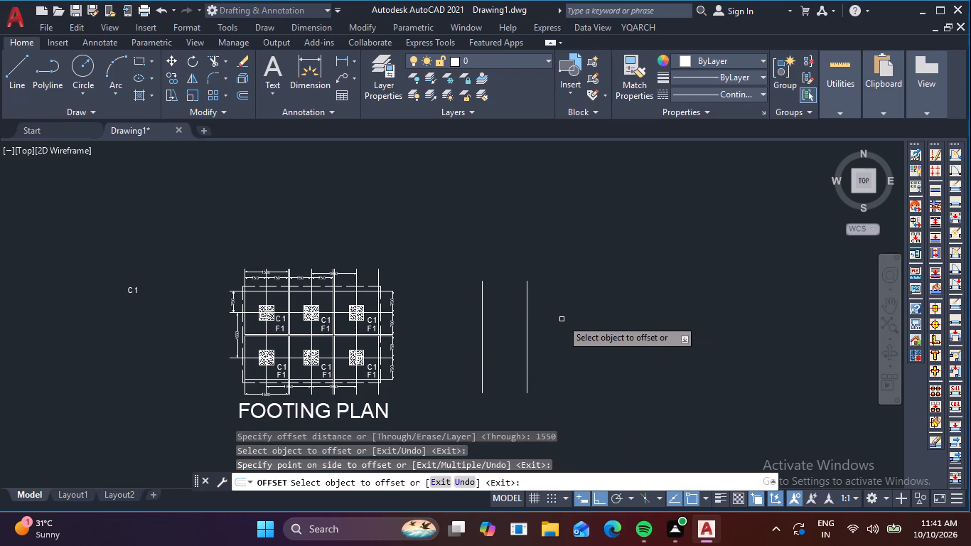
click(527, 341)
click(585, 348)
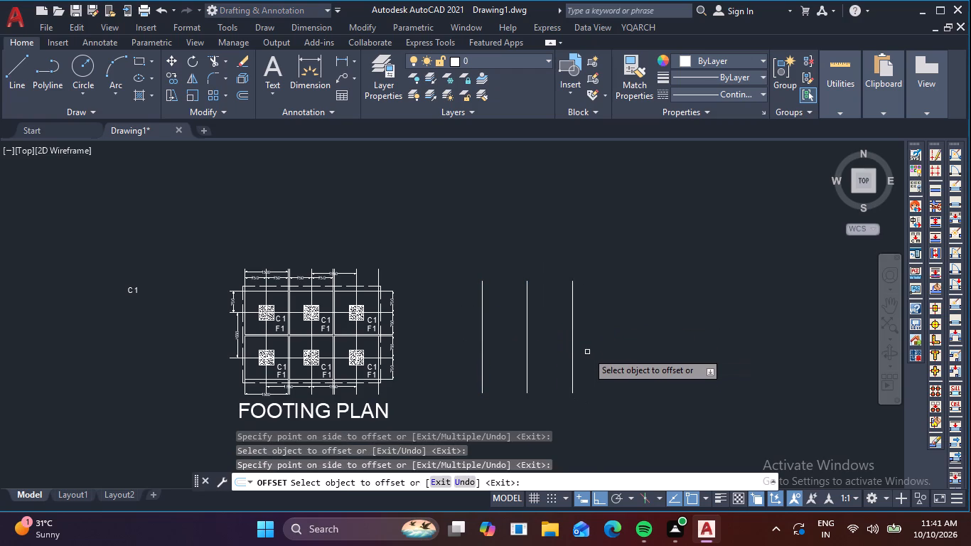
key(Escape)
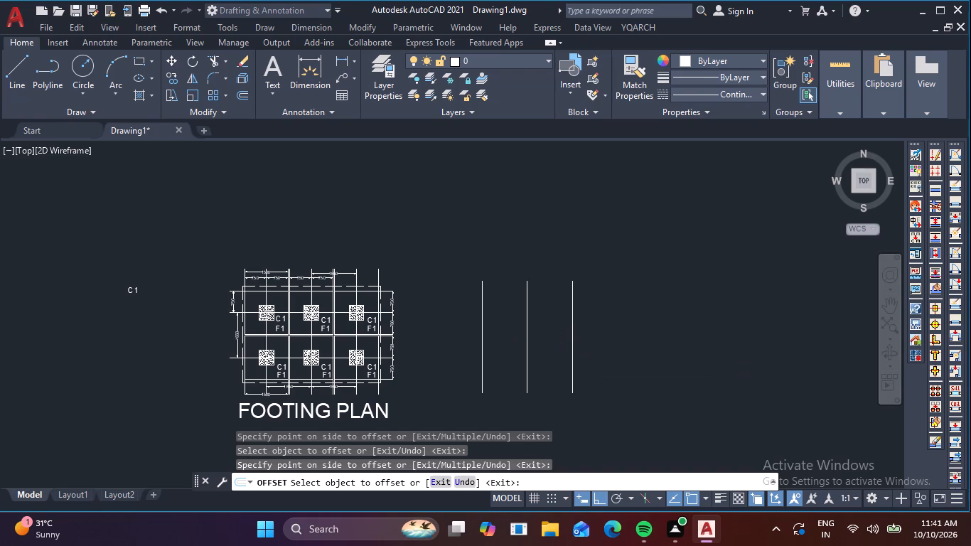
Draw a horizontal line across the upper part of the three vertical grid lines, extending past both outer lines.
text(L)
key(space)
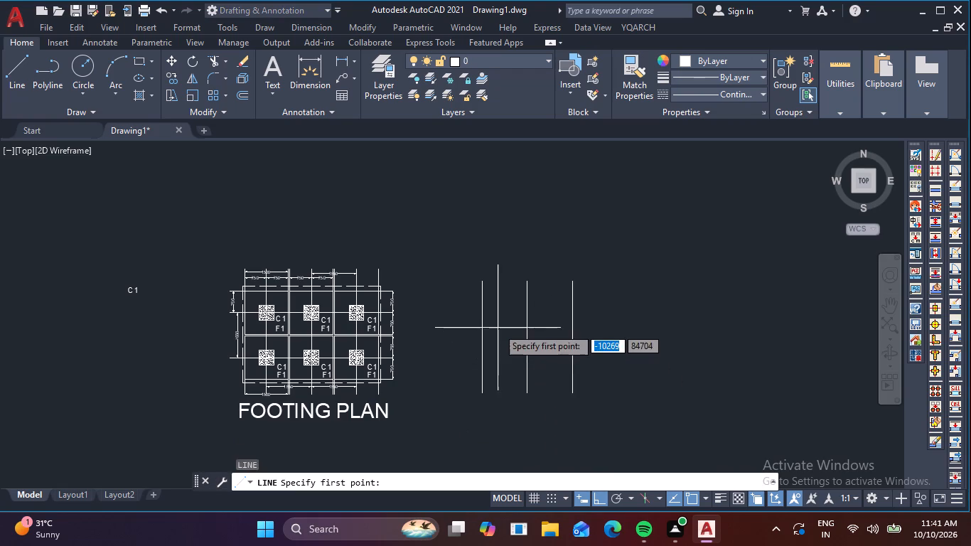
click(461, 308)
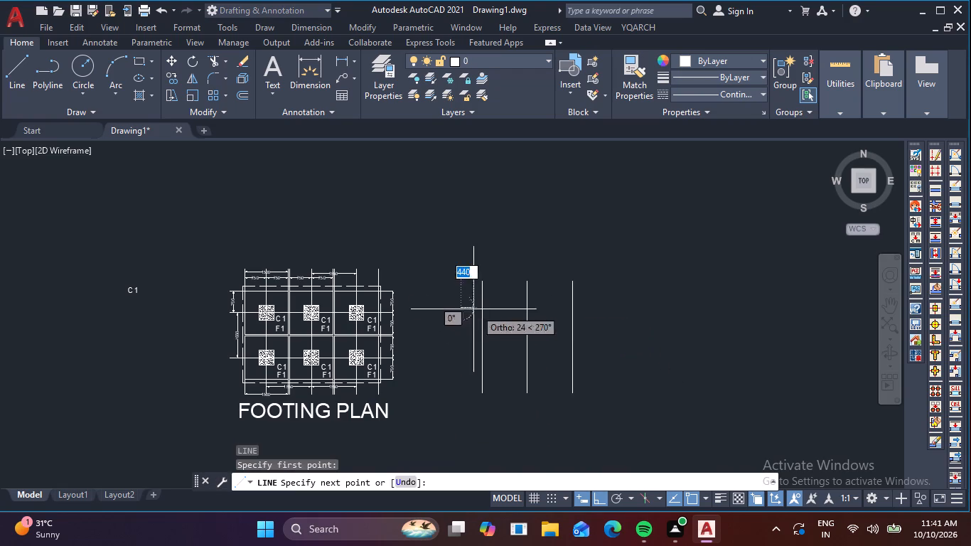
click(595, 311)
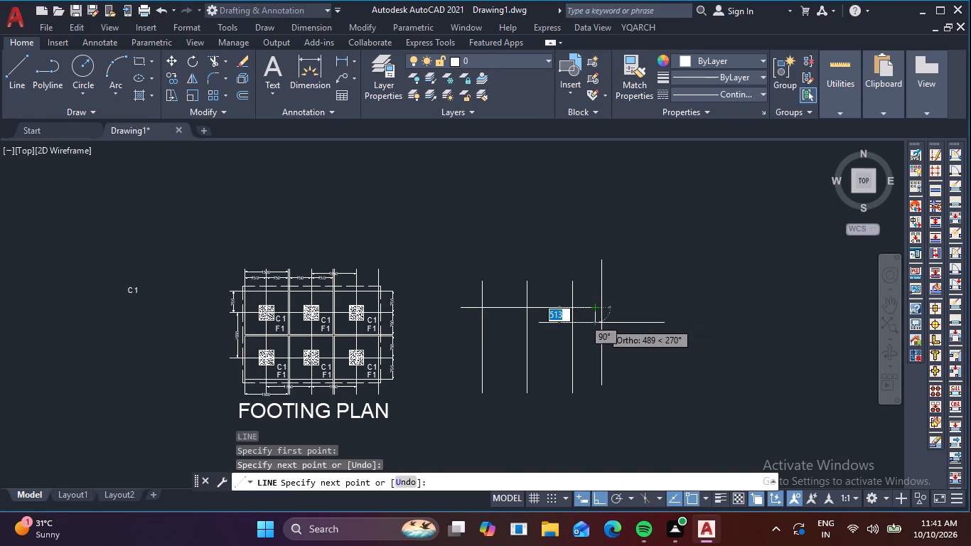
key(Escape)
Offset the horizontal grid line 1550 mm downward.
key(o)
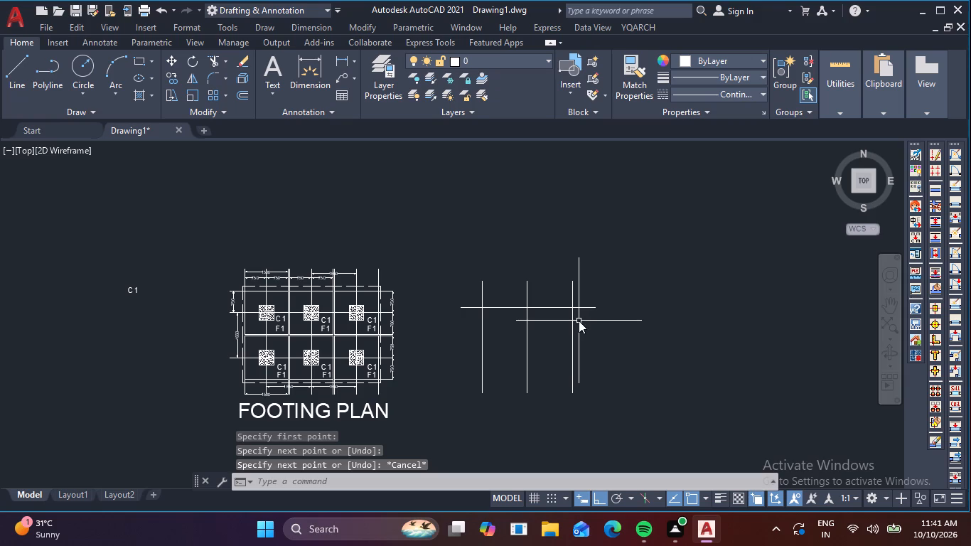
key(Return)
key(space)
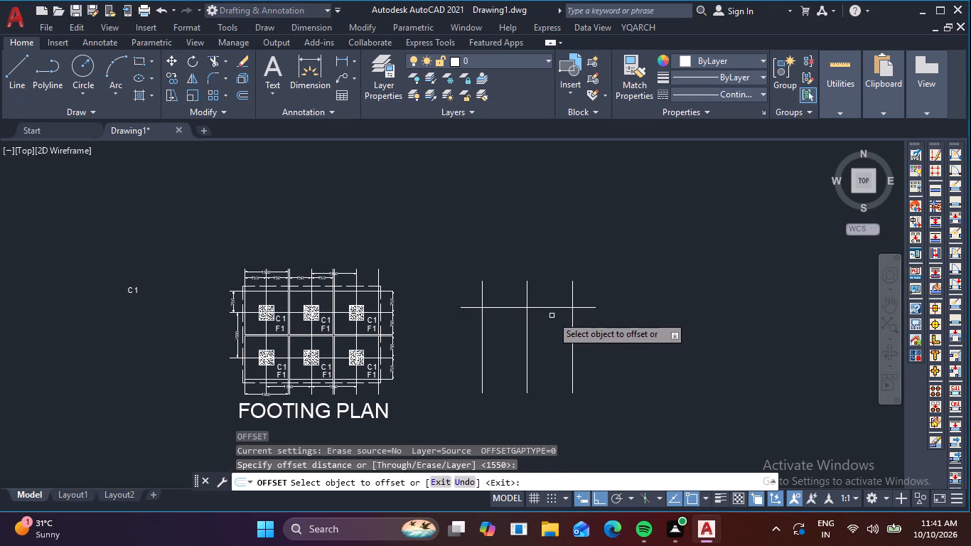
click(552, 307)
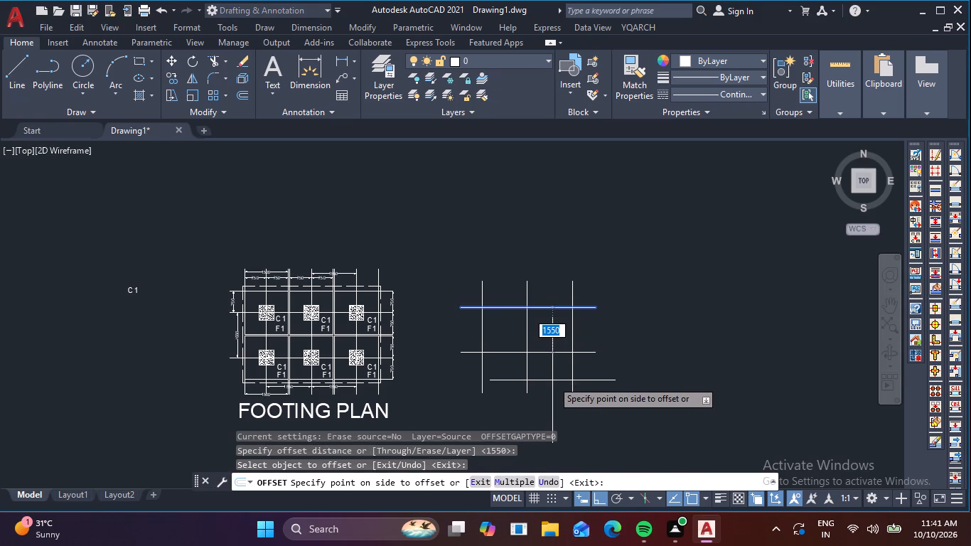
click(552, 380)
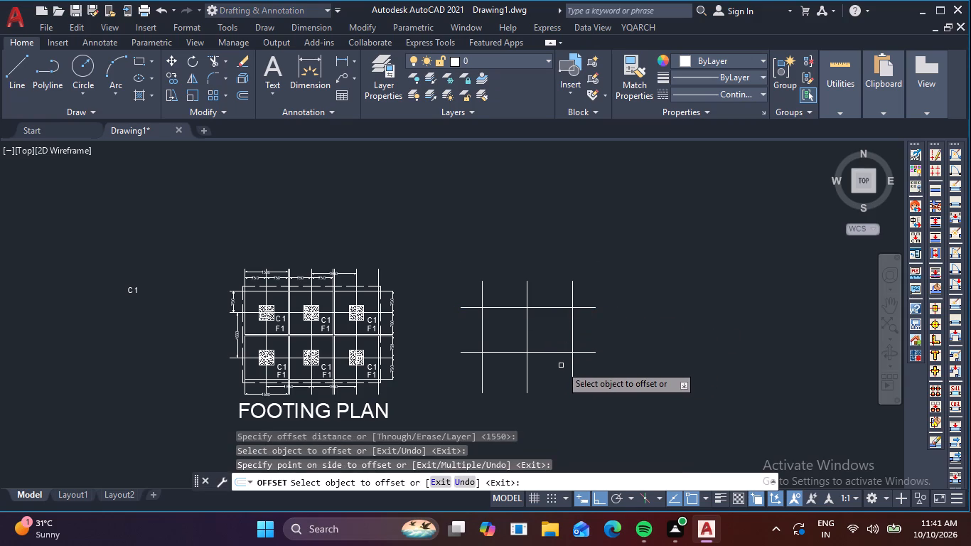
key(Escape)
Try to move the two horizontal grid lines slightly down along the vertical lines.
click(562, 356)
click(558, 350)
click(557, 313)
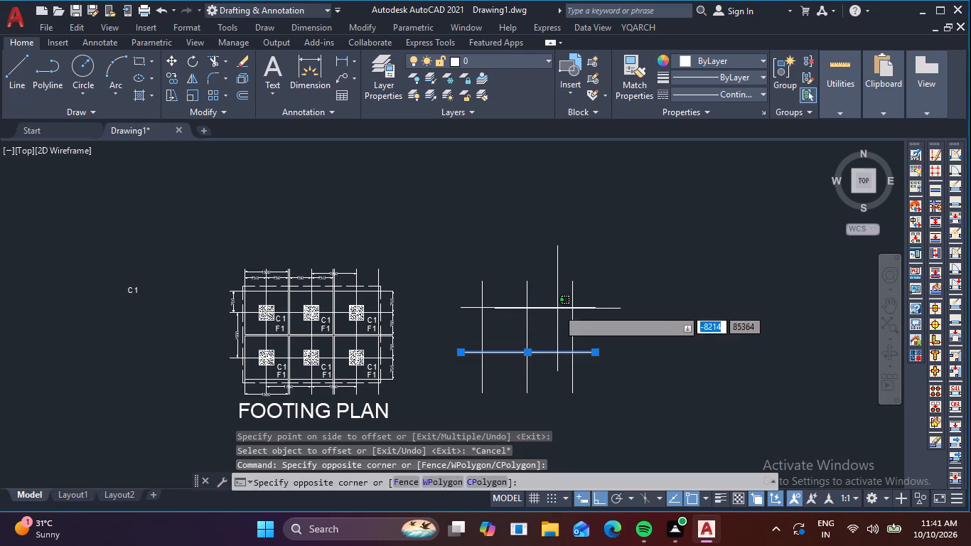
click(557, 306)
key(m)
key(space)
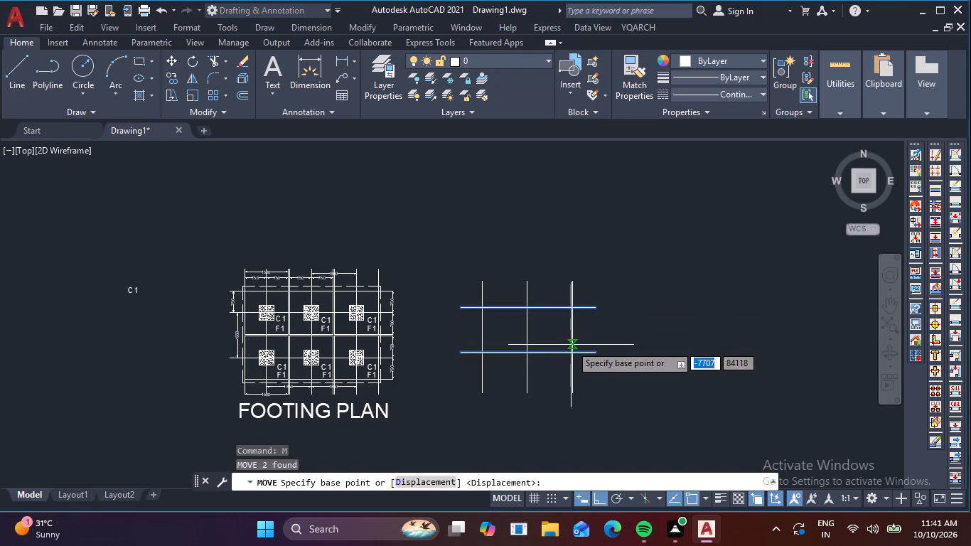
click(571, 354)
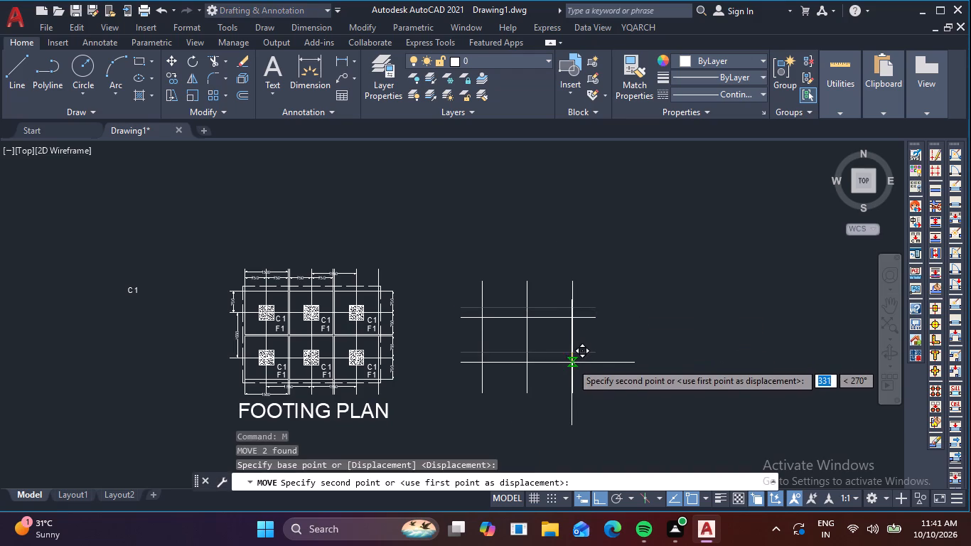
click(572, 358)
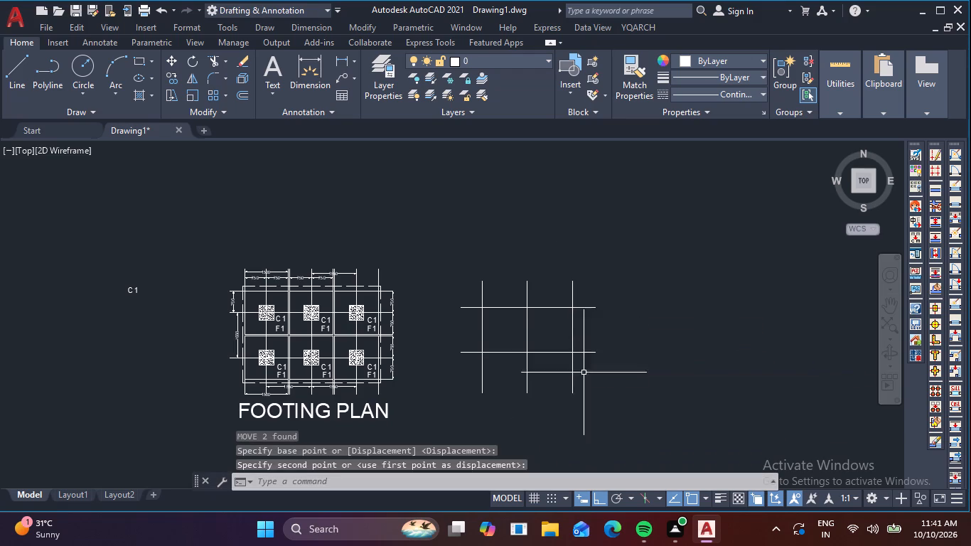
Move both horizontal grid lines down so they sit roughly centred along the height of the vertical lines.
drag(566, 359, 562, 351)
click(552, 300)
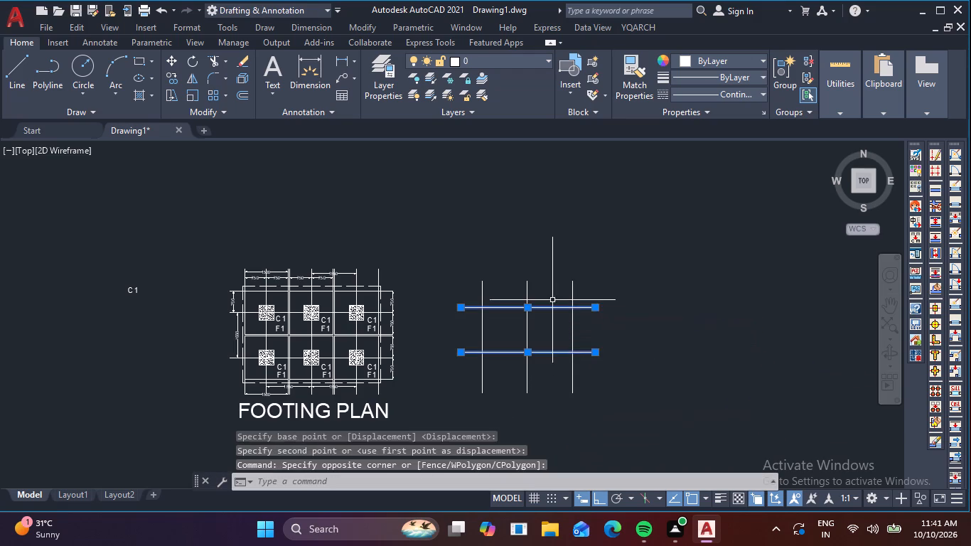
text(M)
key(space)
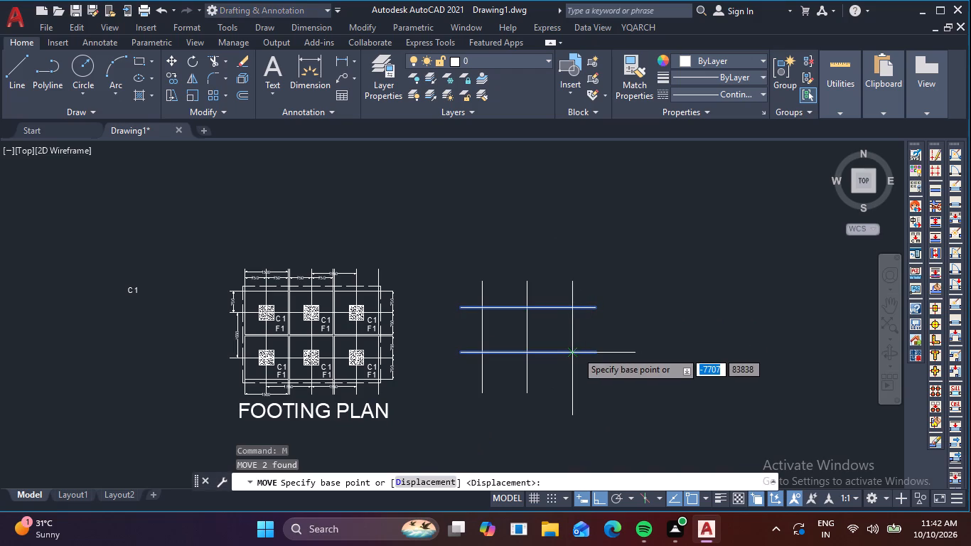
click(576, 351)
click(574, 363)
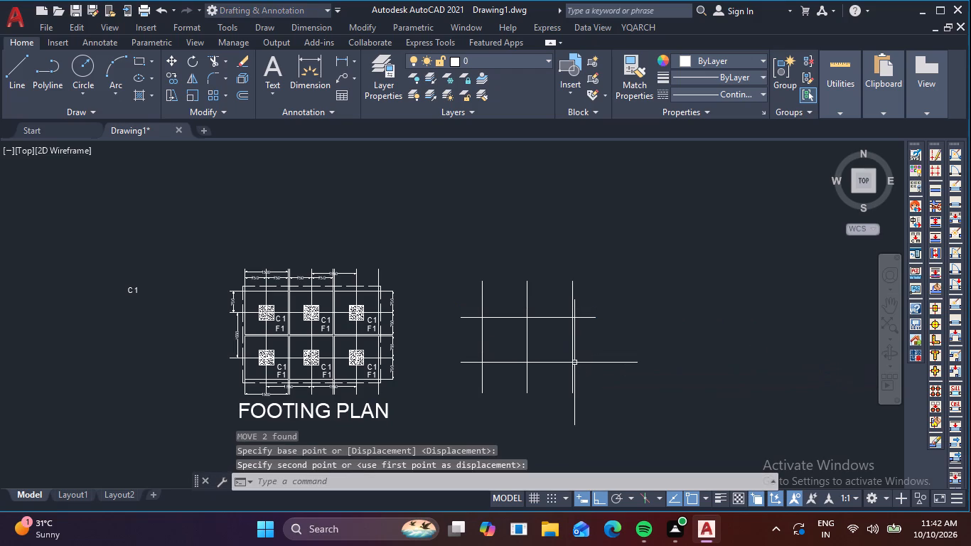
key(Escape)
key(Escape)
key(Escape)
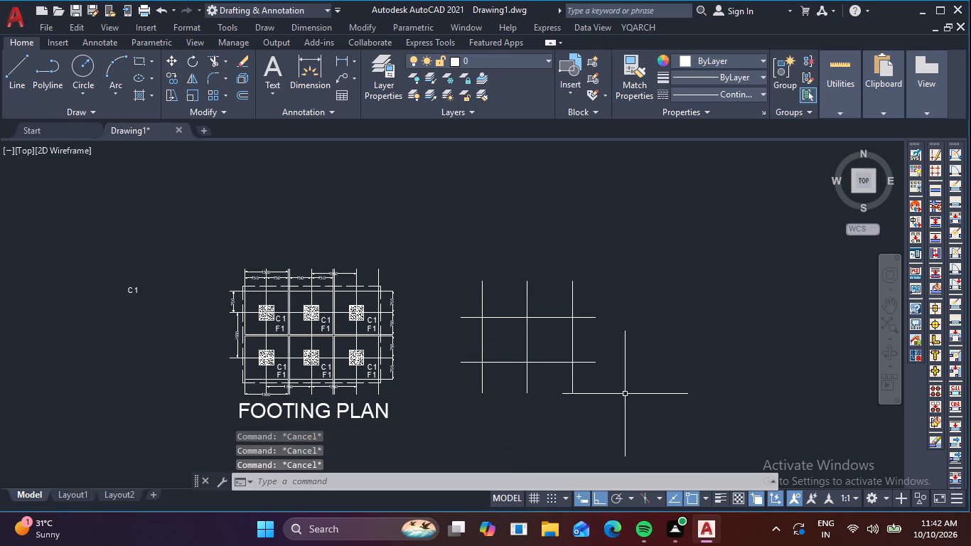
Draw a 500 by 500 mm square in the empty space above the new grid.
scroll(576, 354, up, 2)
middle_drag(589, 349, 711, 361)
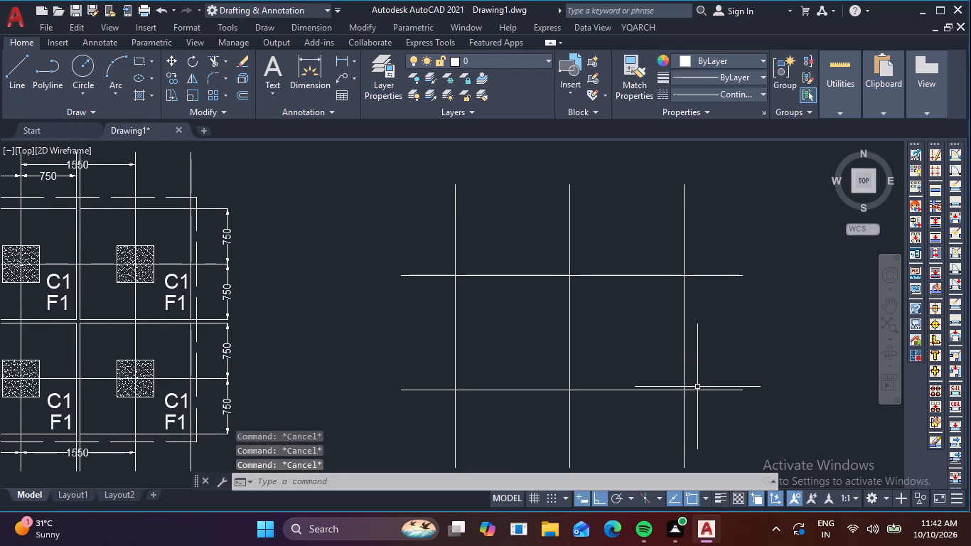
scroll(694, 389, down, 2)
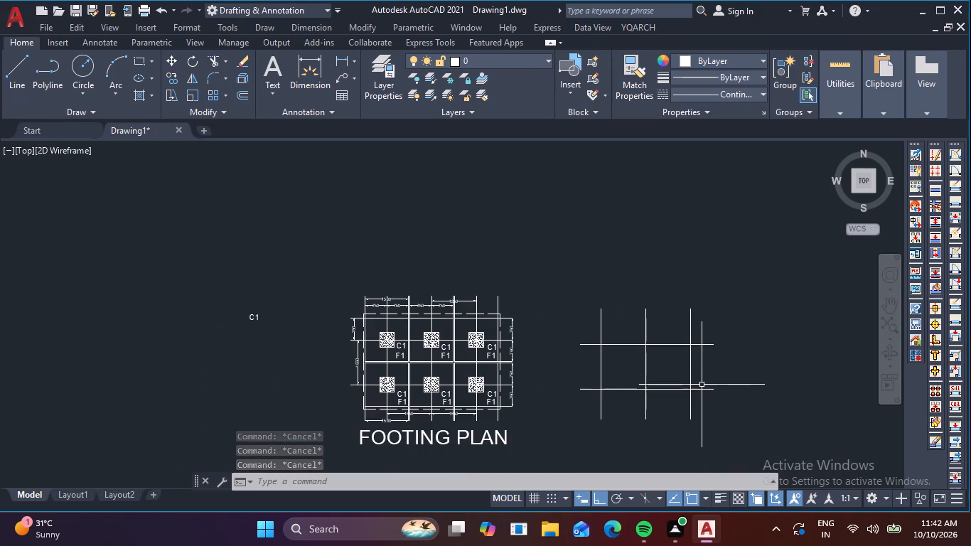
click(141, 57)
click(601, 184)
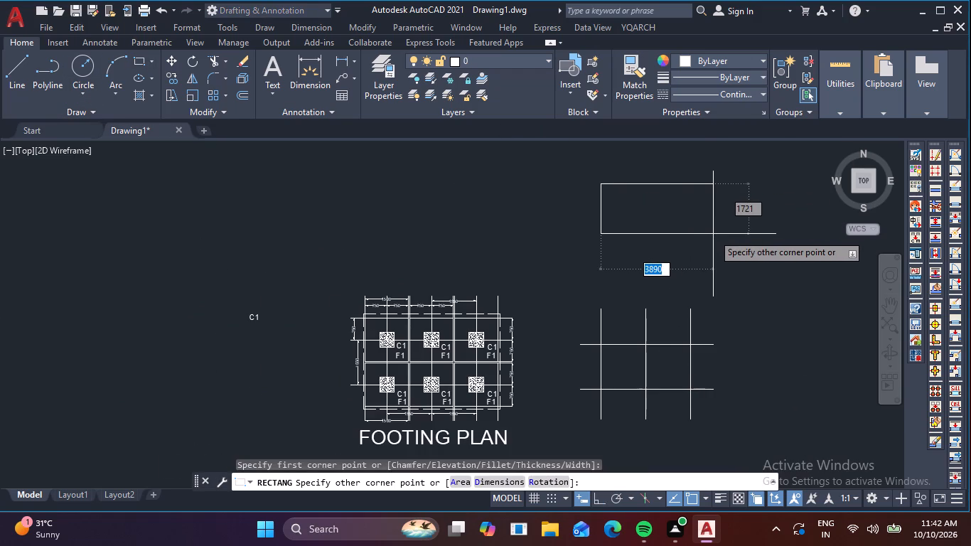
key(5)
text(00)
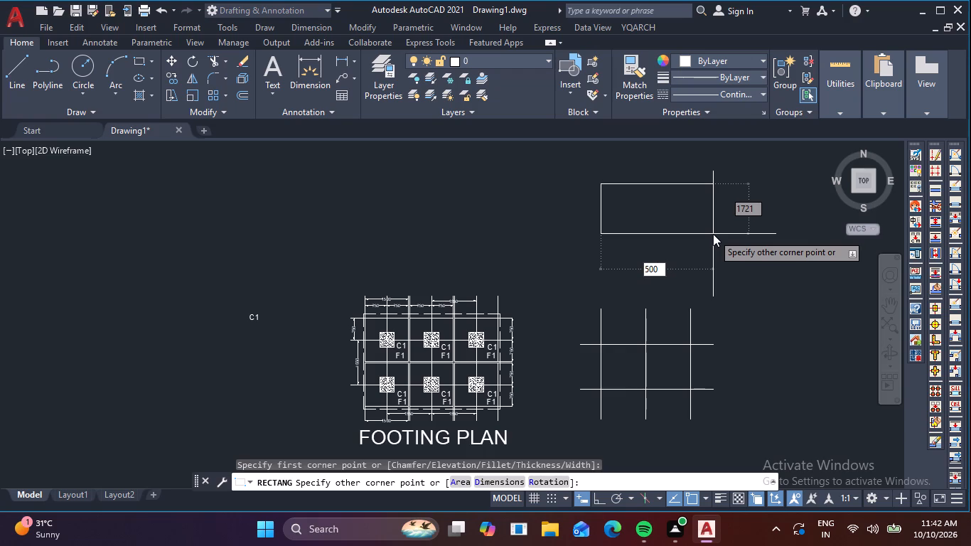
key(Tab)
text(500)
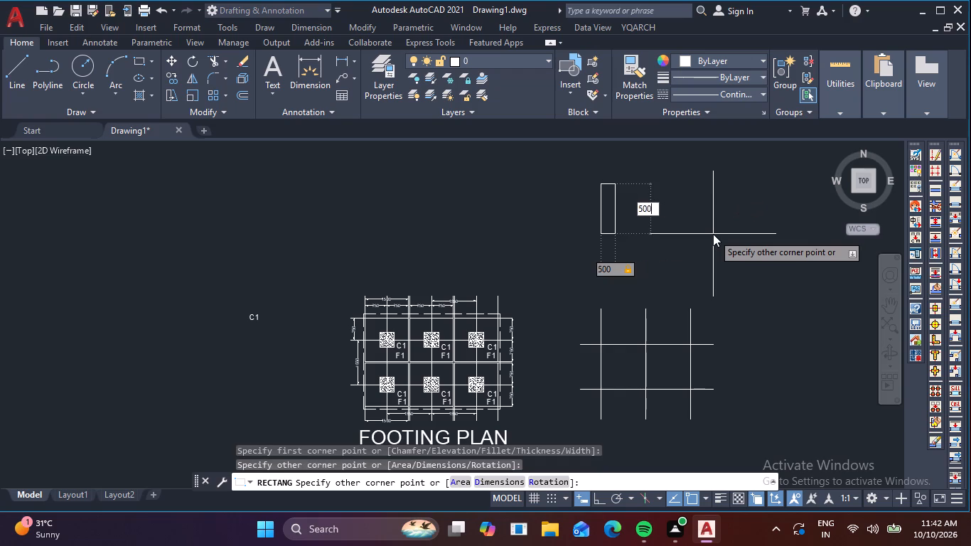
key(Return)
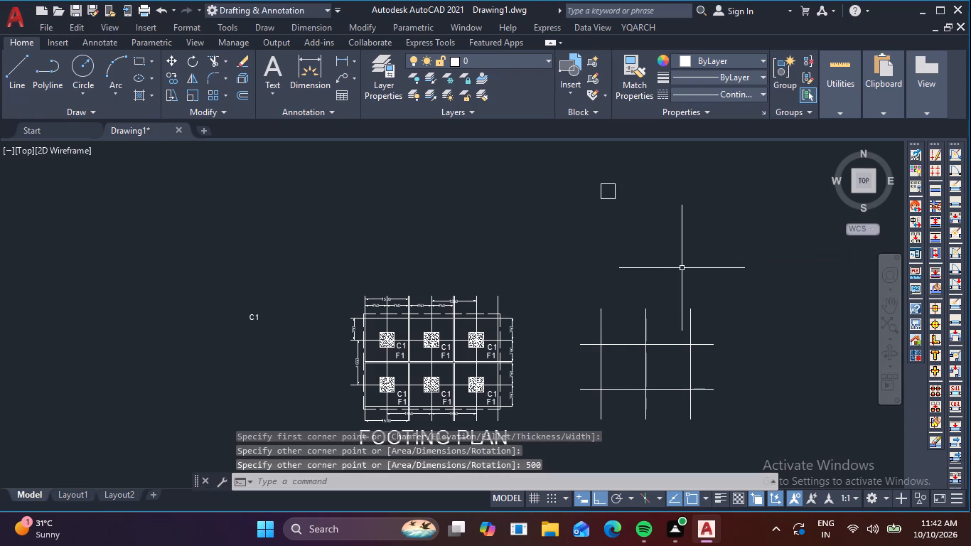
Move the 500 mm square by its centre onto the new grid's upper-left intersection, with Ortho off.
drag(640, 220, 599, 178)
click(556, 148)
text(M)
key(space)
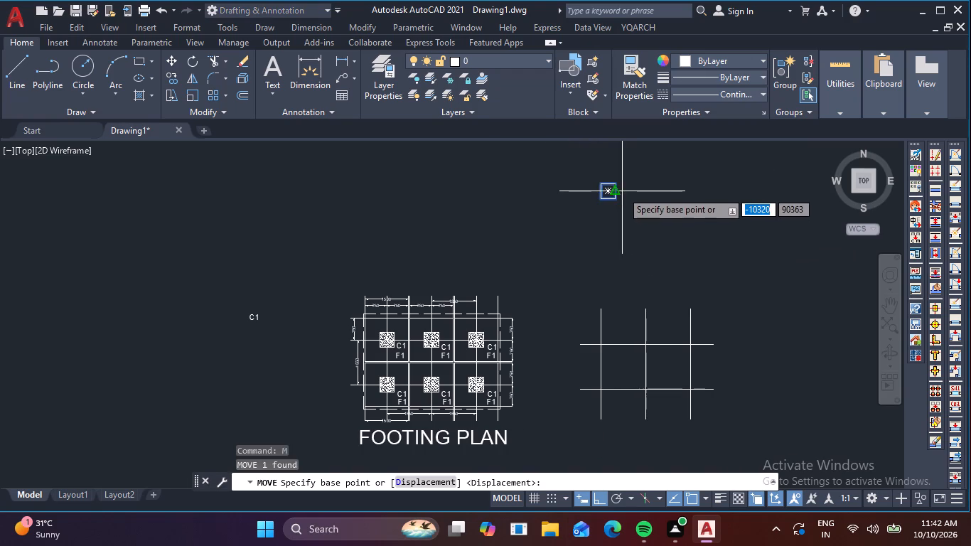
click(610, 193)
key(F8)
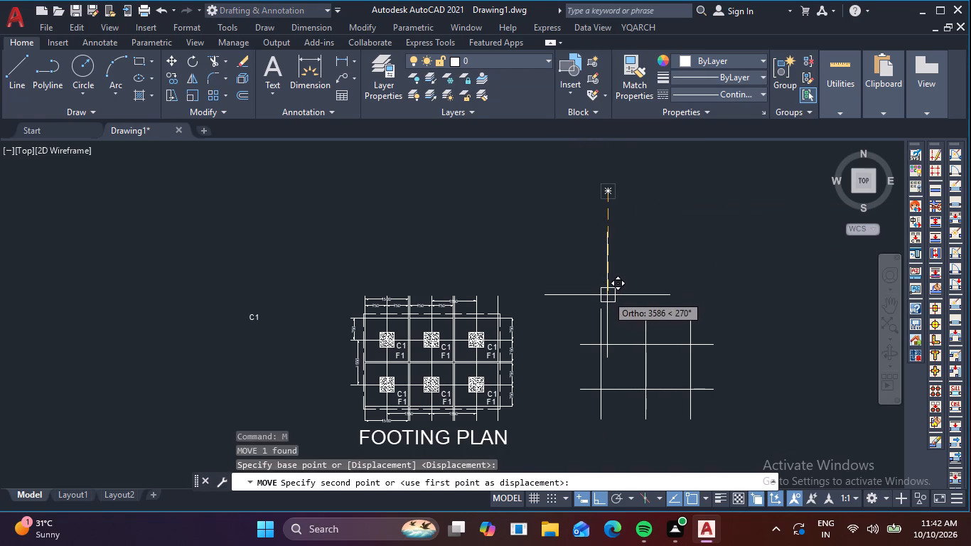
scroll(596, 343, up, 2)
click(607, 353)
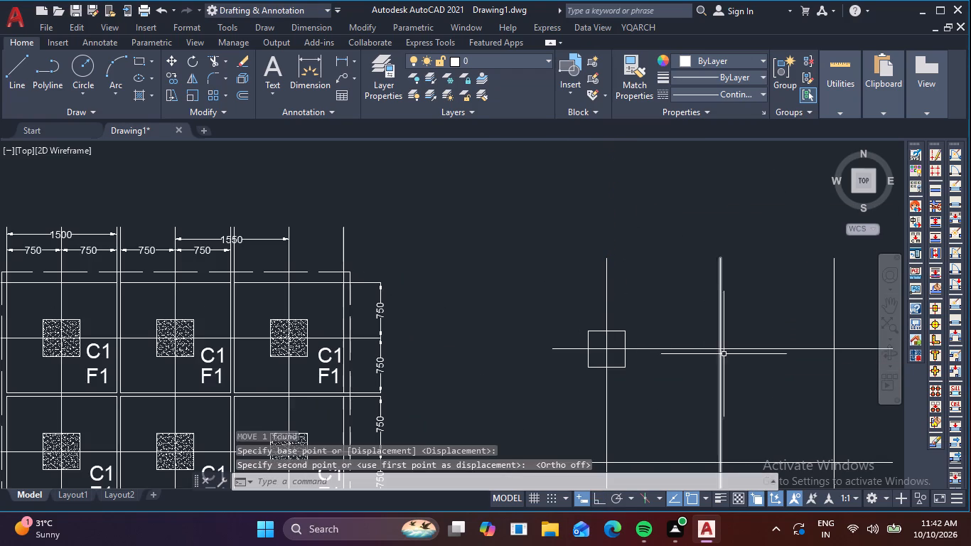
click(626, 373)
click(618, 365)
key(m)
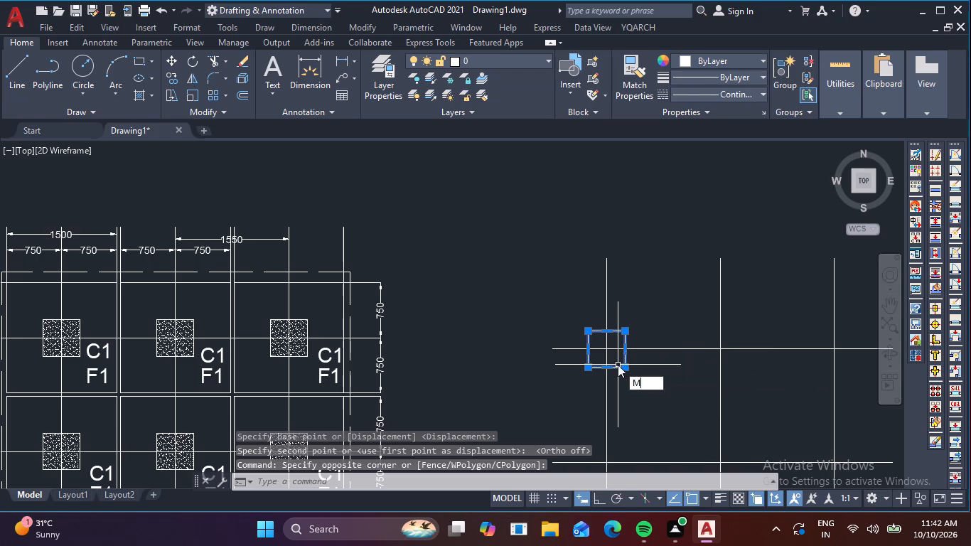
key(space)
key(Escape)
Copy the 500 mm square by its centre onto the other five intersections of the new grid.
drag(633, 376, 631, 370)
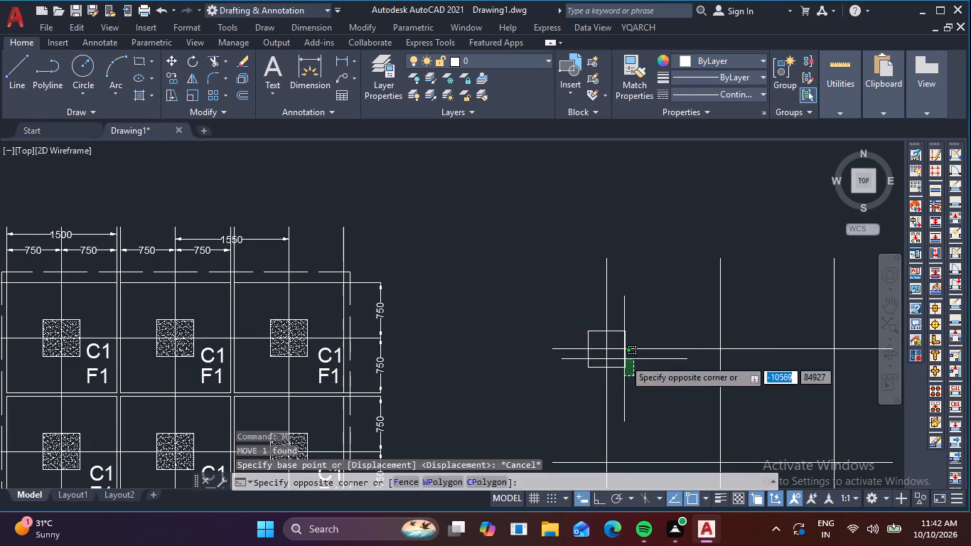
click(624, 359)
key(c)
key(o)
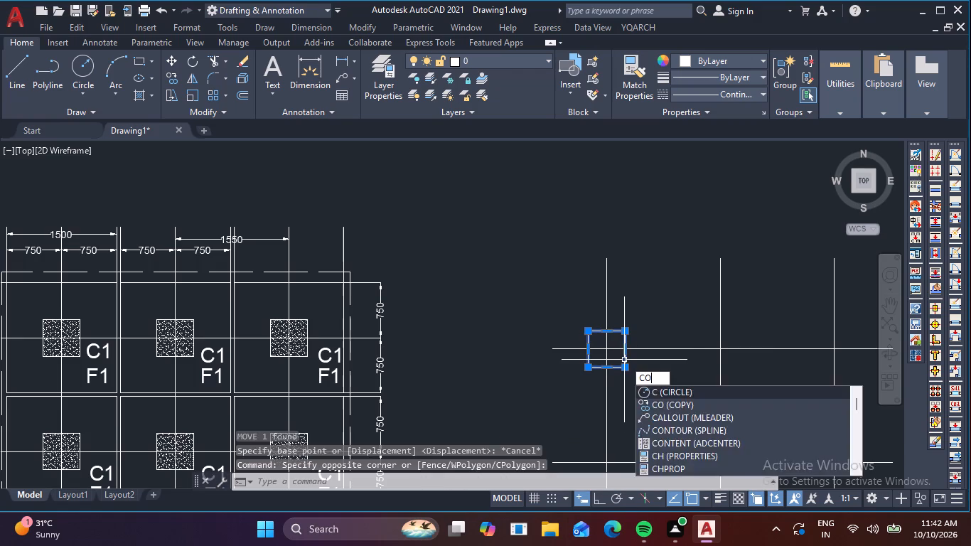
key(space)
click(608, 352)
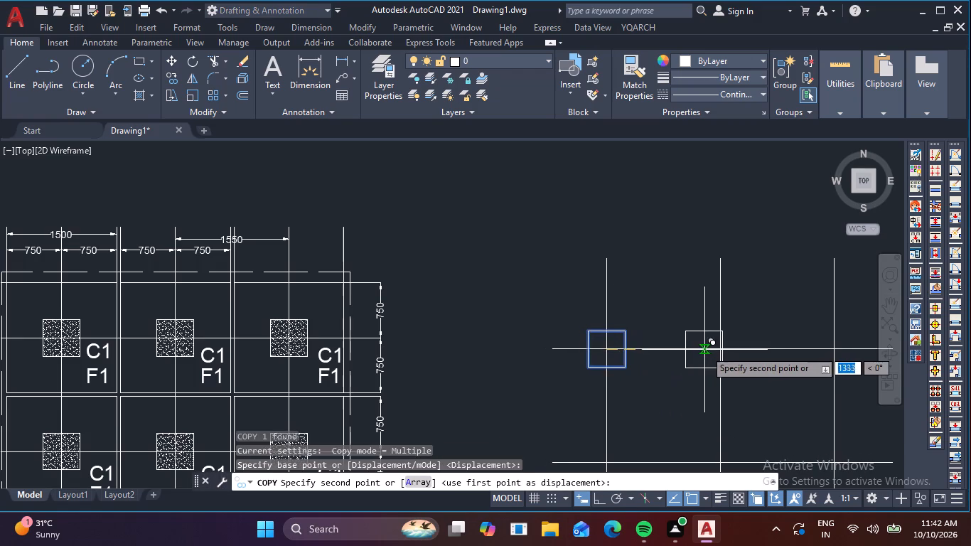
click(716, 350)
middle_drag(751, 327, 601, 309)
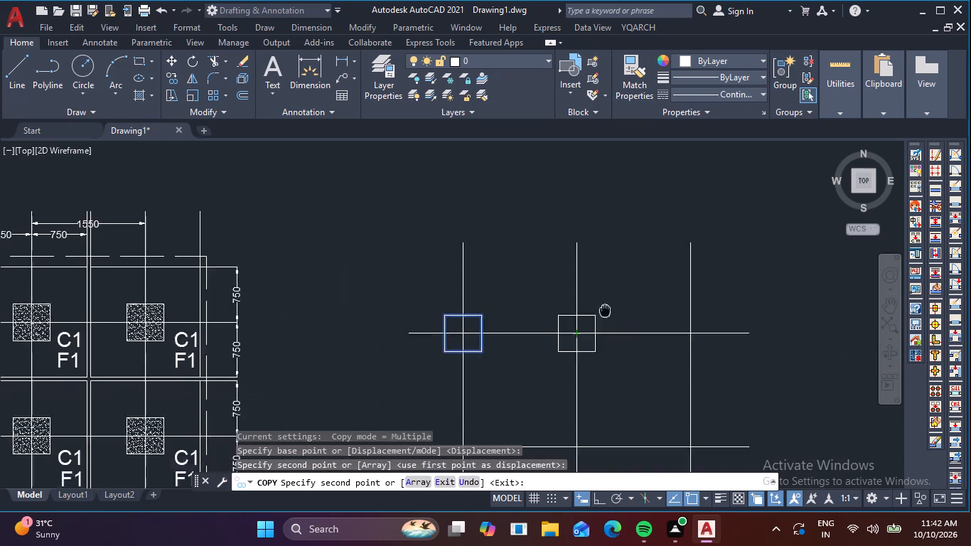
middle_drag(601, 309, 579, 294)
click(662, 319)
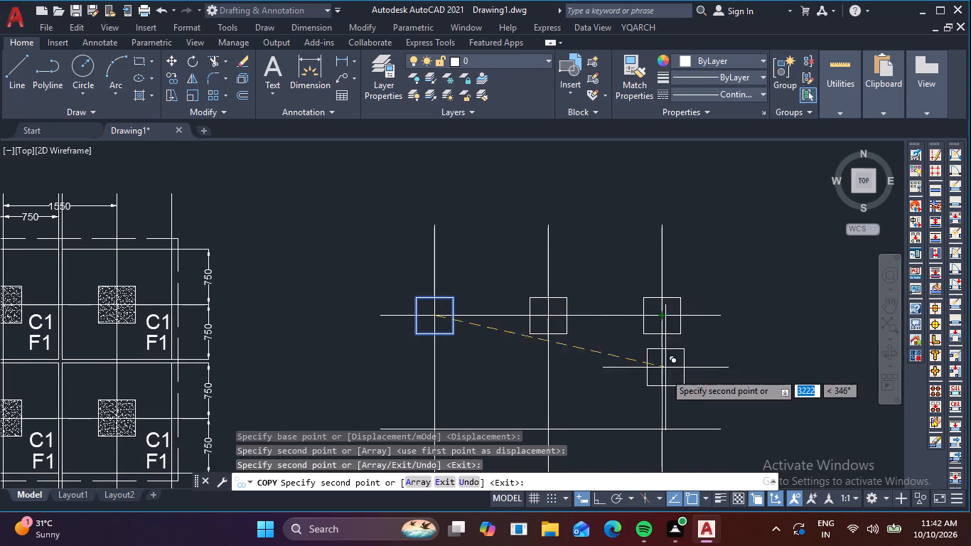
click(660, 432)
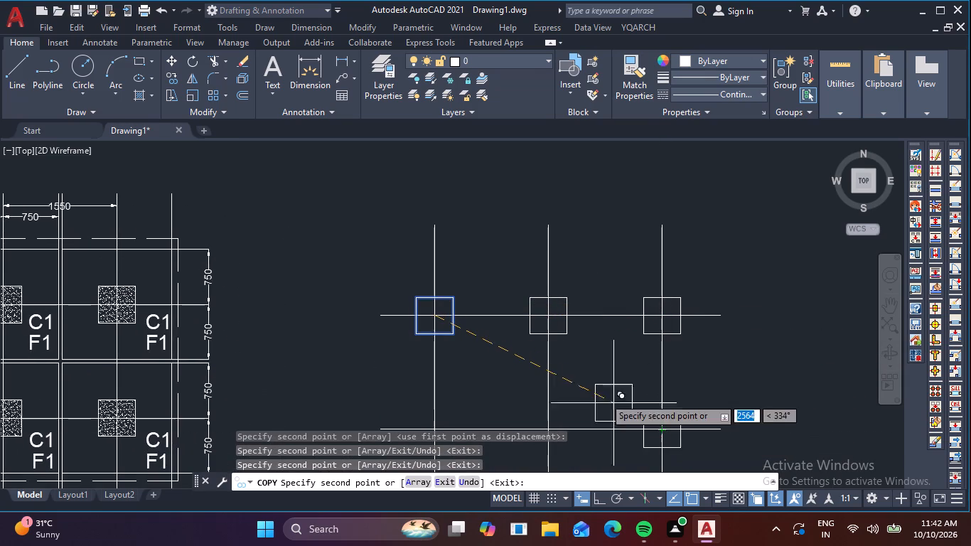
middle_drag(600, 390, 738, 251)
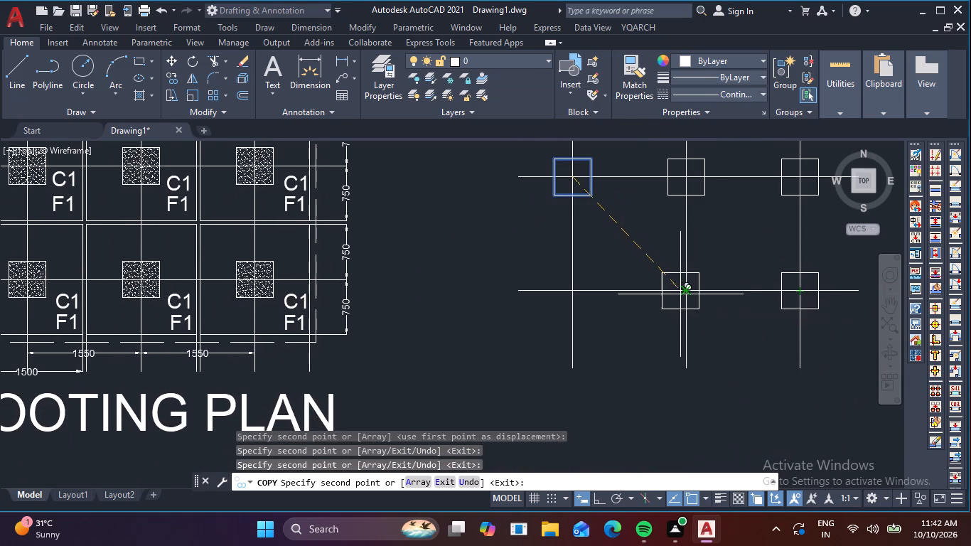
click(686, 291)
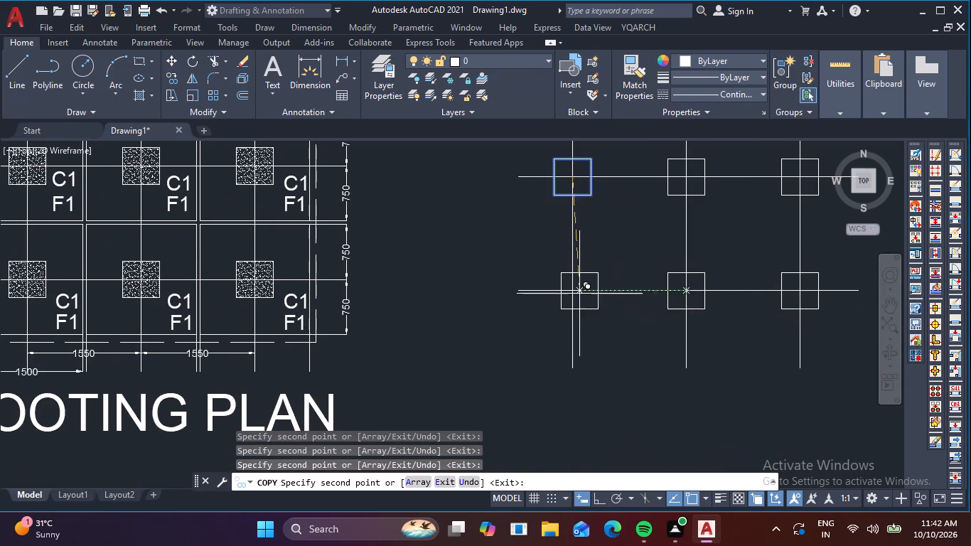
click(572, 291)
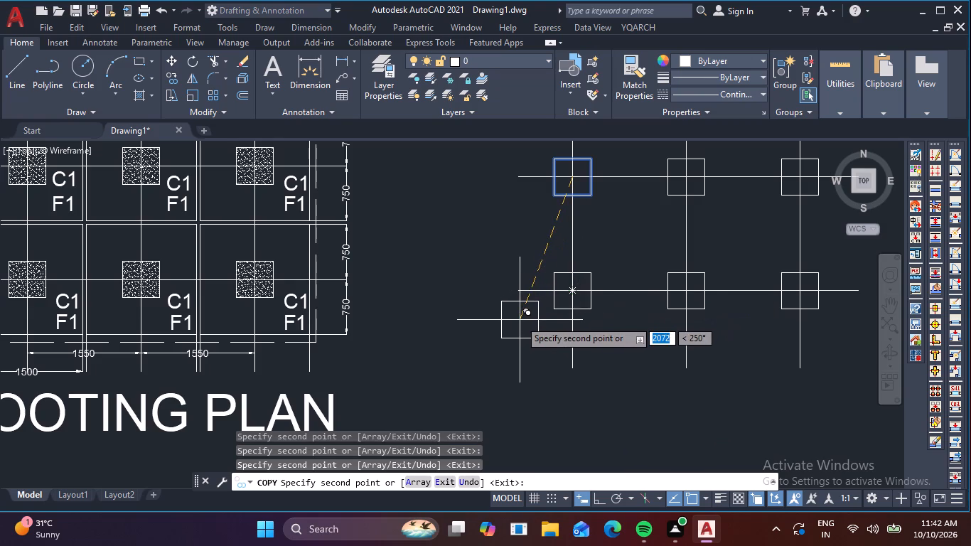
key(Escape)
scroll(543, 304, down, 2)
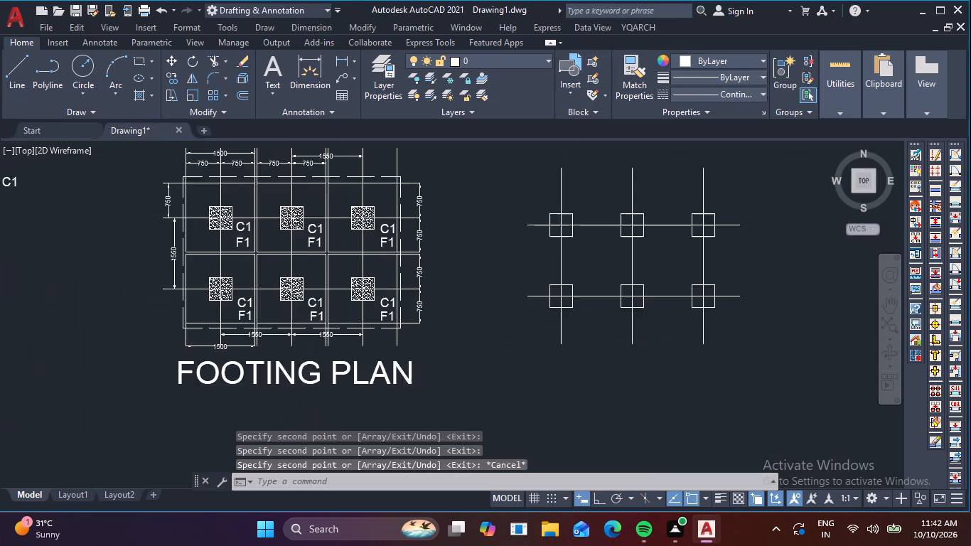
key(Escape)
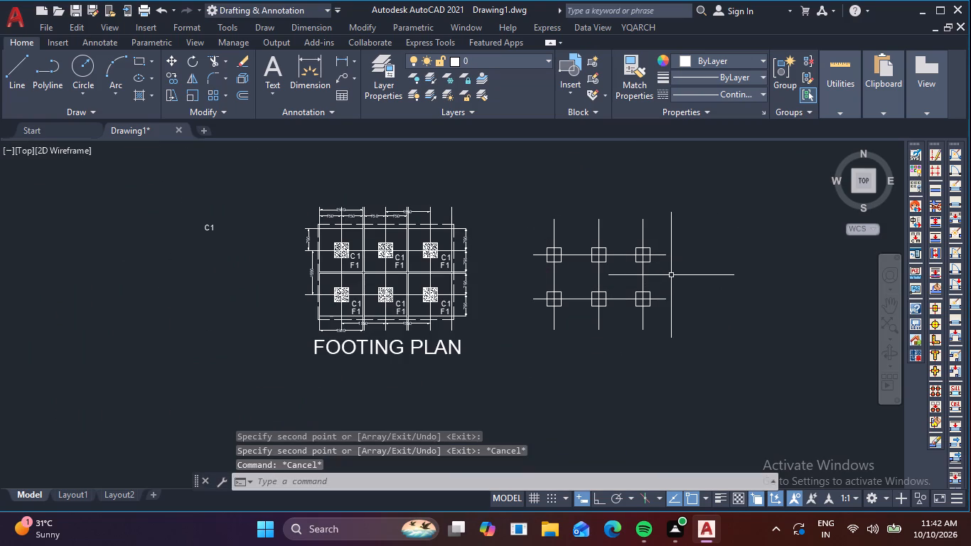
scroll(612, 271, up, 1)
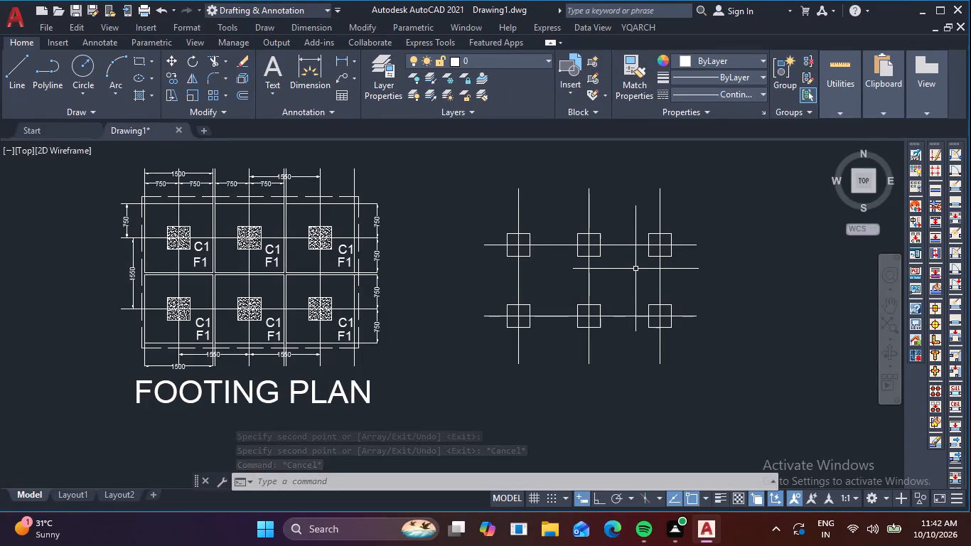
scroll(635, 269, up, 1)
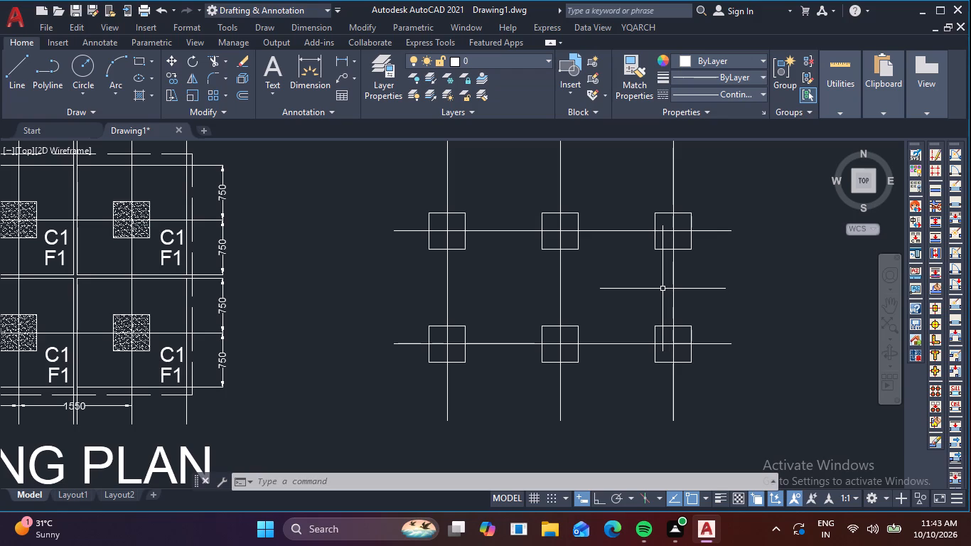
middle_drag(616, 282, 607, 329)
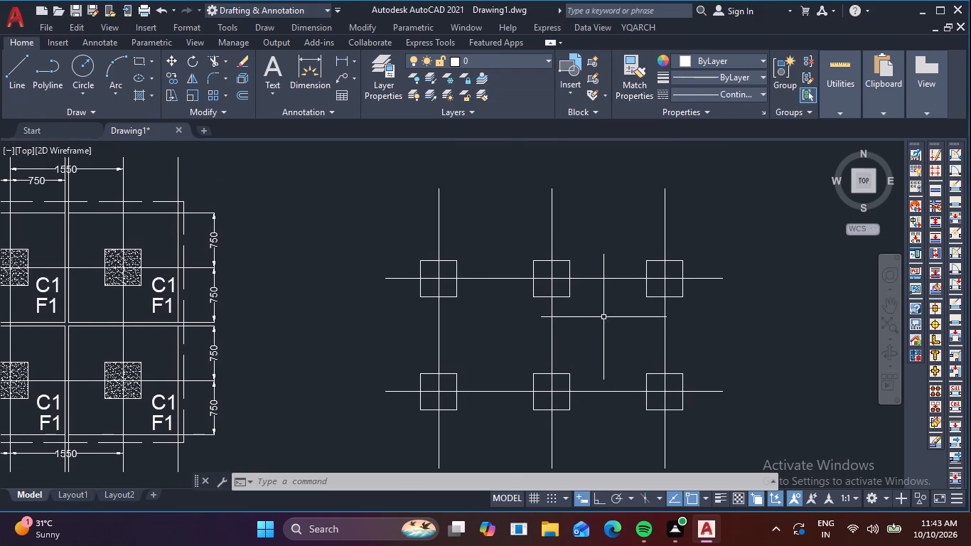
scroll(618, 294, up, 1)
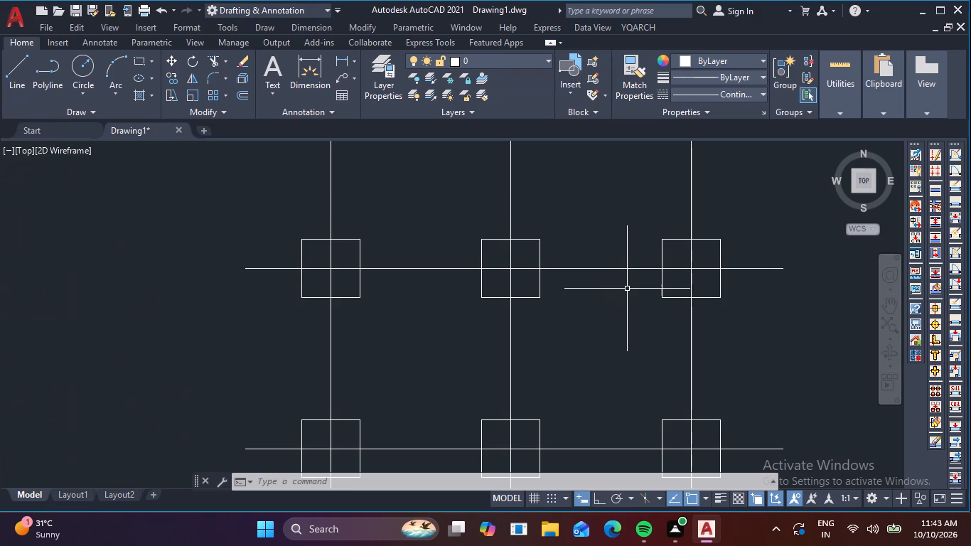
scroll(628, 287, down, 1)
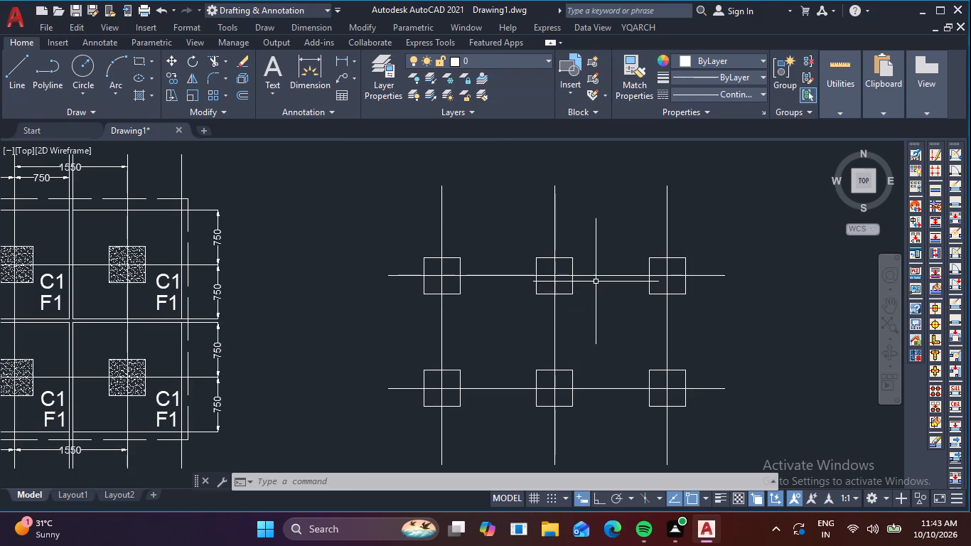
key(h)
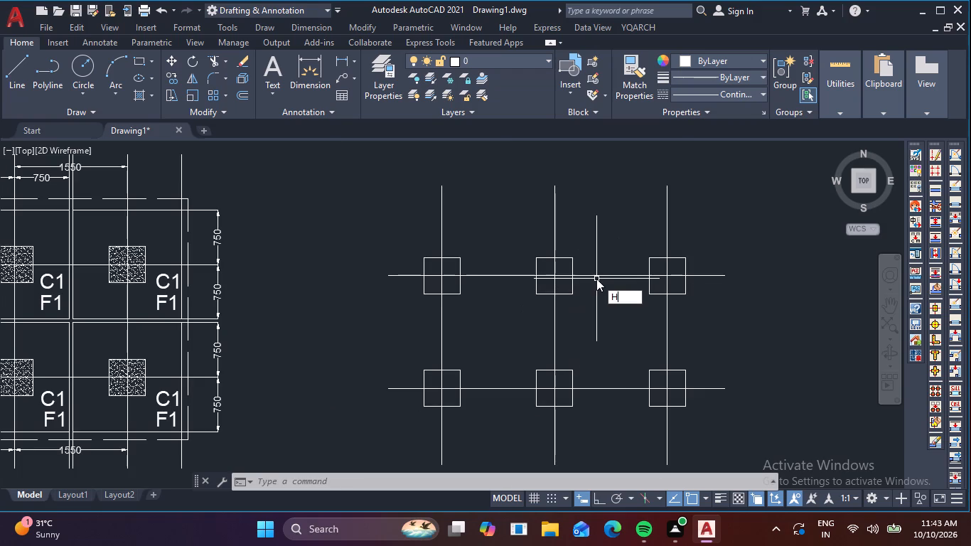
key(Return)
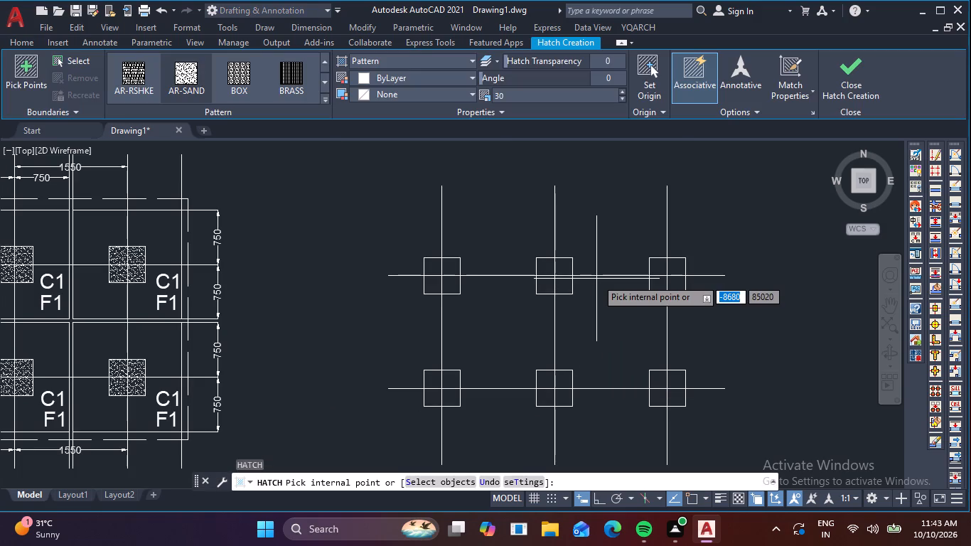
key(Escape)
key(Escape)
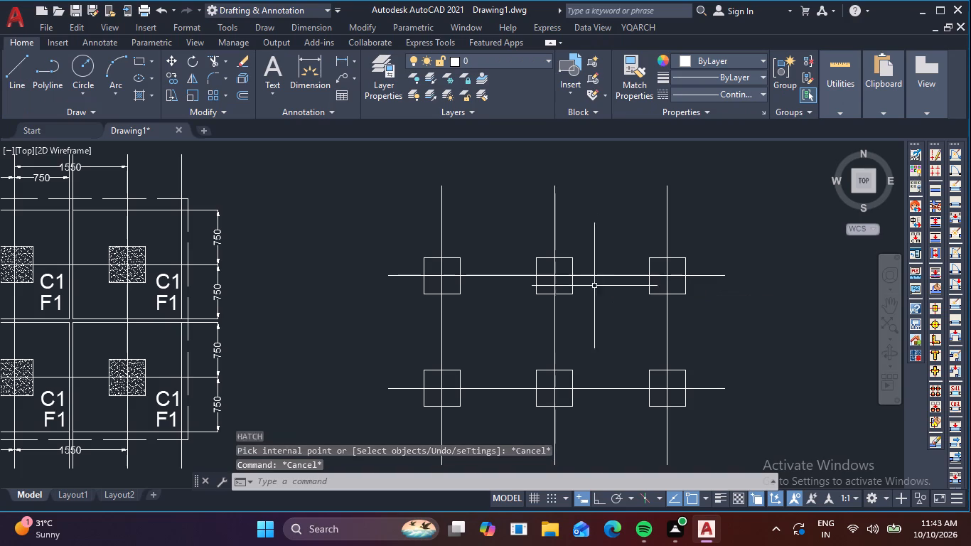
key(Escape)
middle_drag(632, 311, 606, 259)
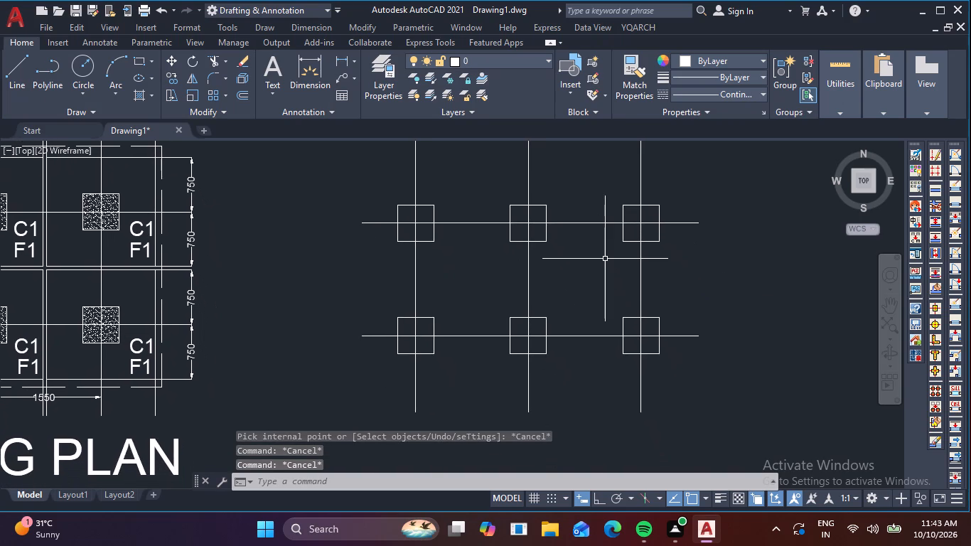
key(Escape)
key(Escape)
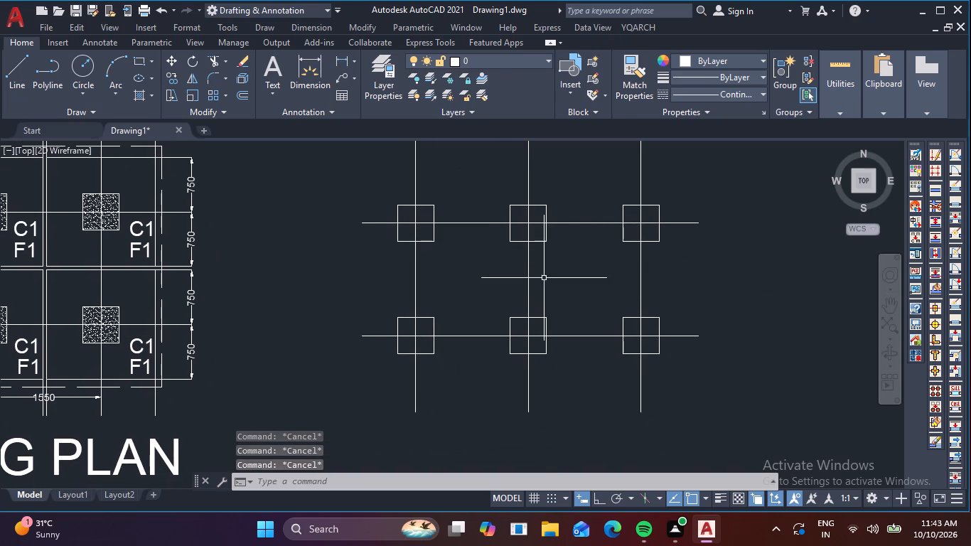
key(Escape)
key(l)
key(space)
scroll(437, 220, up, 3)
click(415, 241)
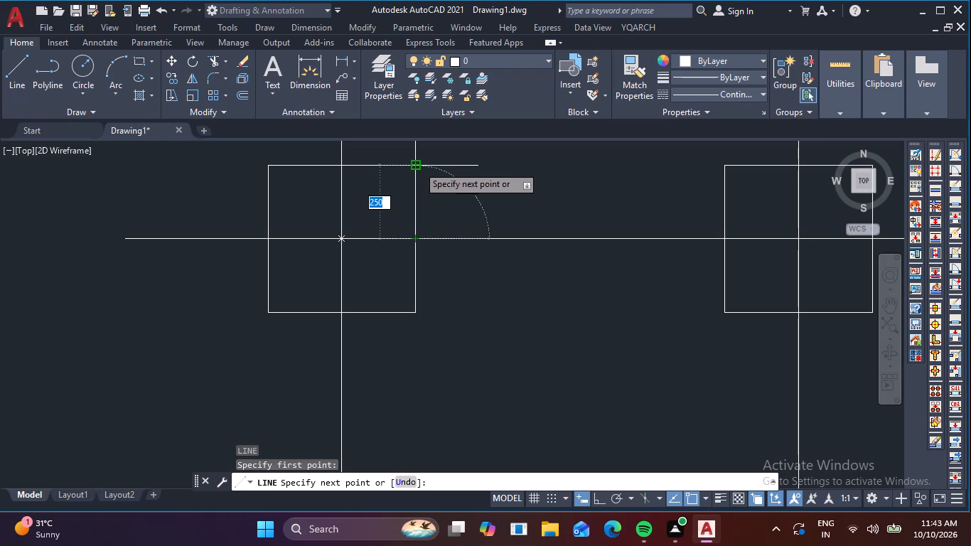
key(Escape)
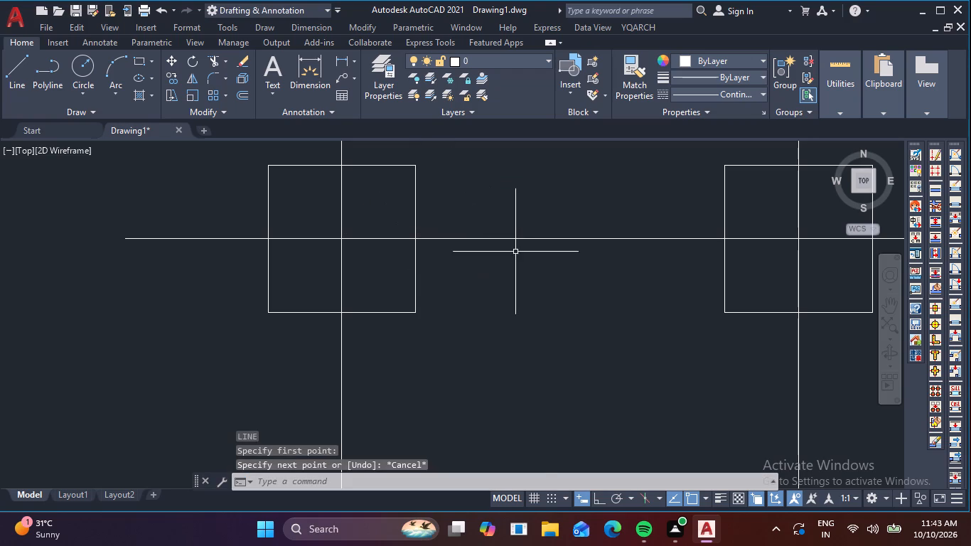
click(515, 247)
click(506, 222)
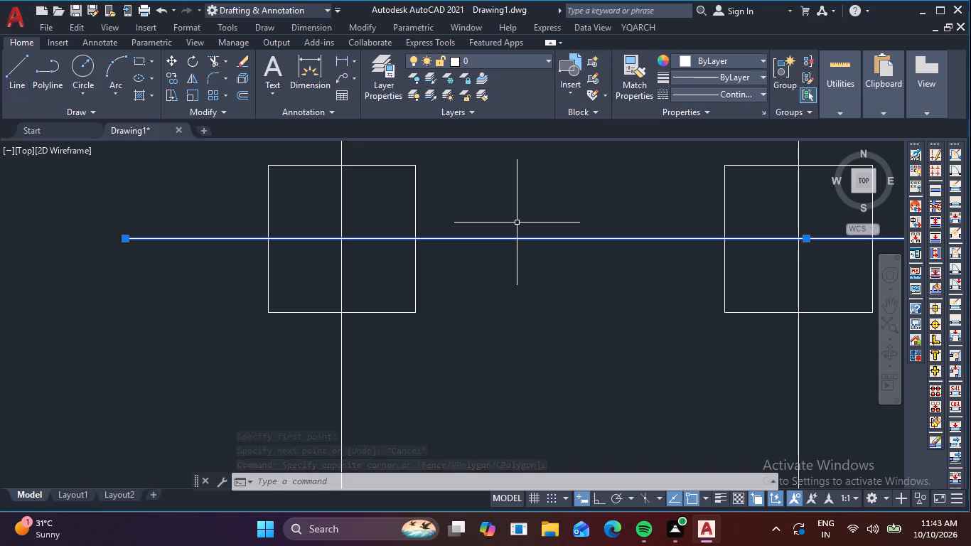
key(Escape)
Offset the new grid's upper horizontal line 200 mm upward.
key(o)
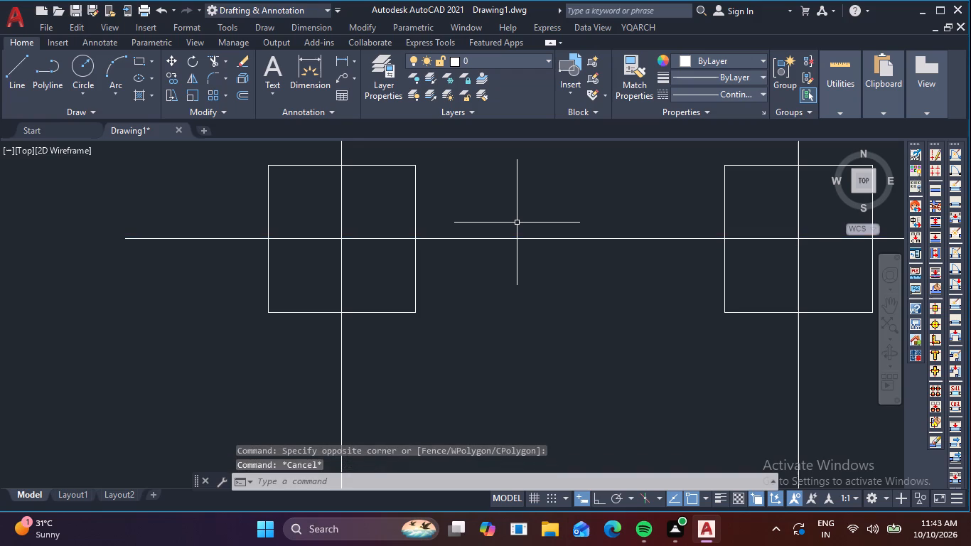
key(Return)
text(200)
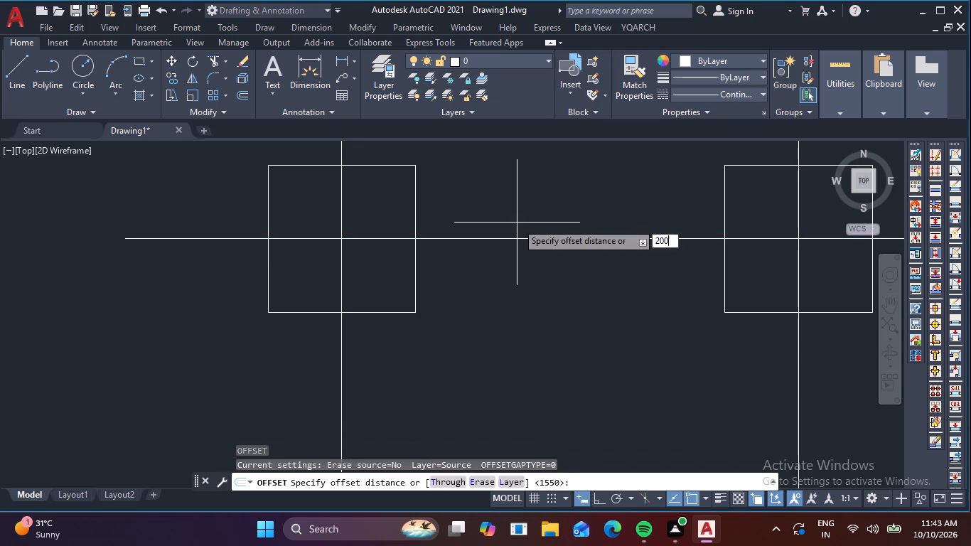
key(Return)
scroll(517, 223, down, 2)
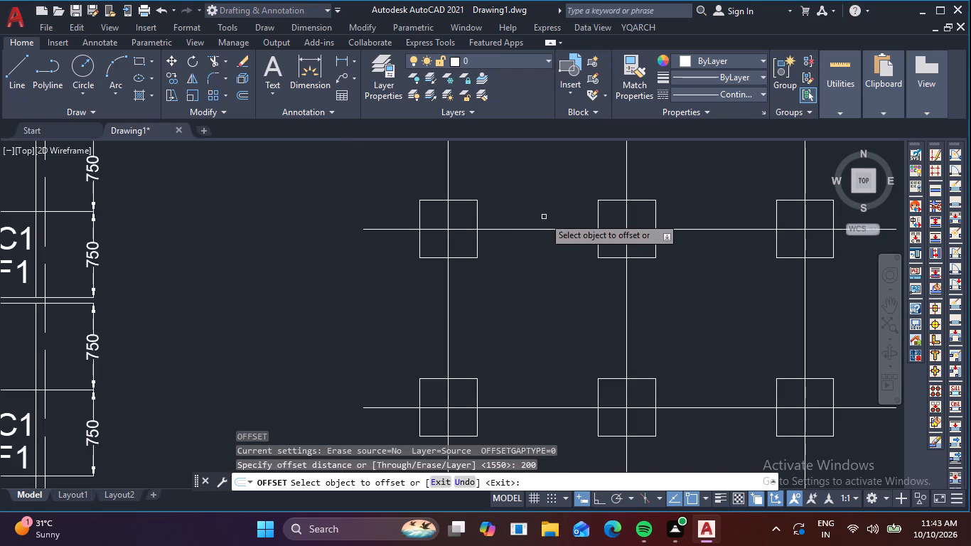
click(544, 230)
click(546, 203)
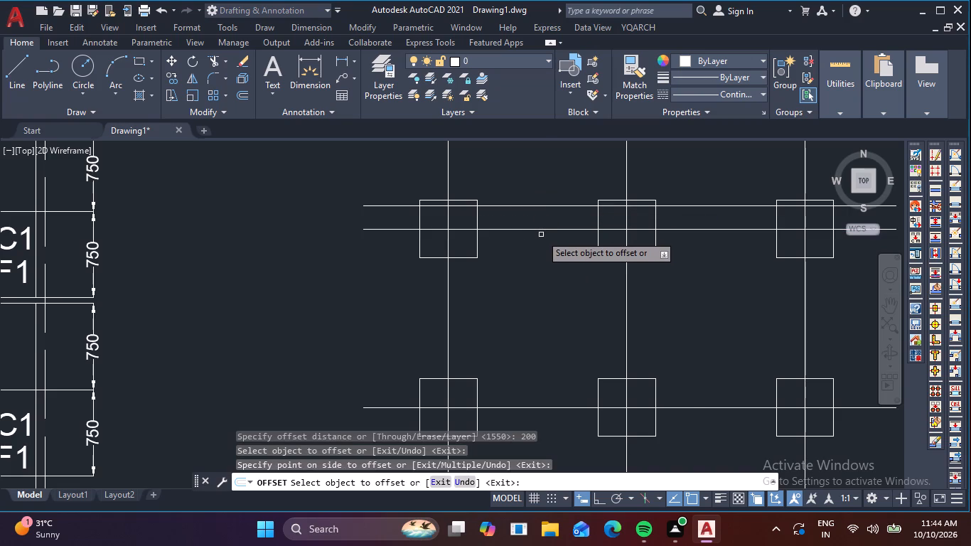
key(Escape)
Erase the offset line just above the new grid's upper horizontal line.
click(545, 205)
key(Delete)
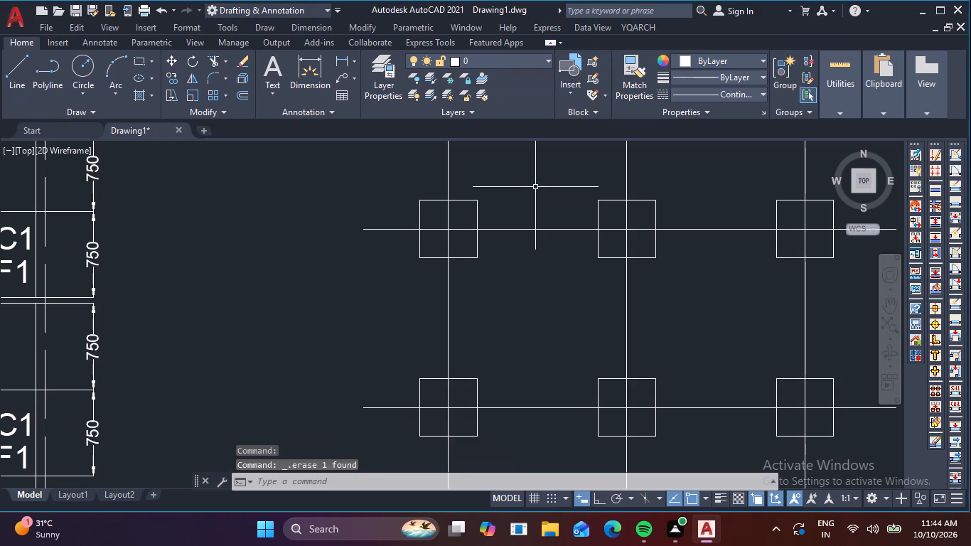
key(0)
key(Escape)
Offset the new grid's upper and lower horizontal lines 100 mm to both sides.
key(o)
key(Return)
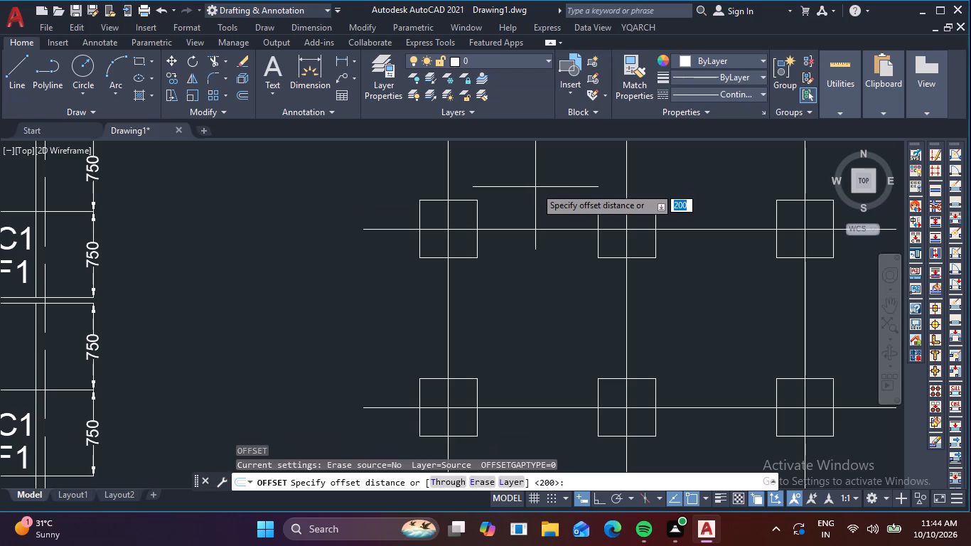
key(1)
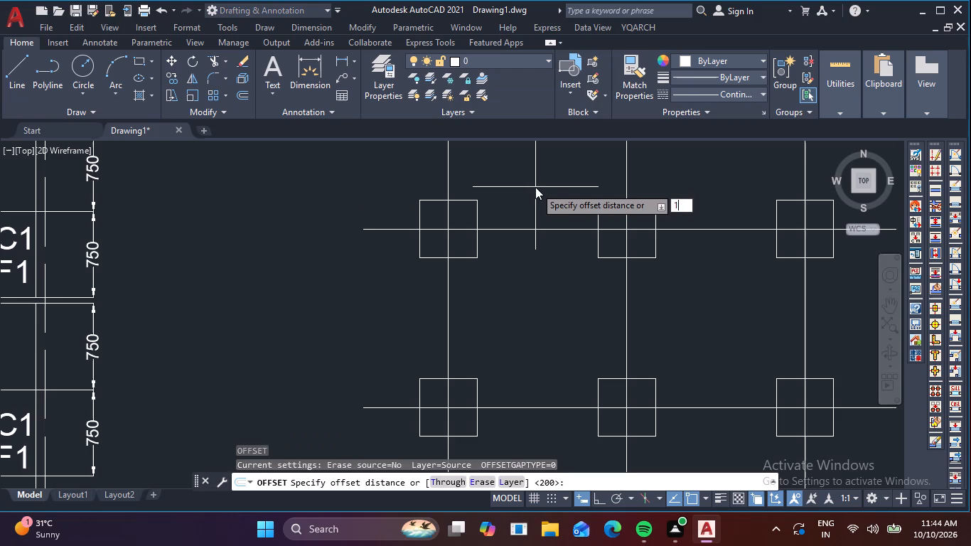
text(00)
key(Return)
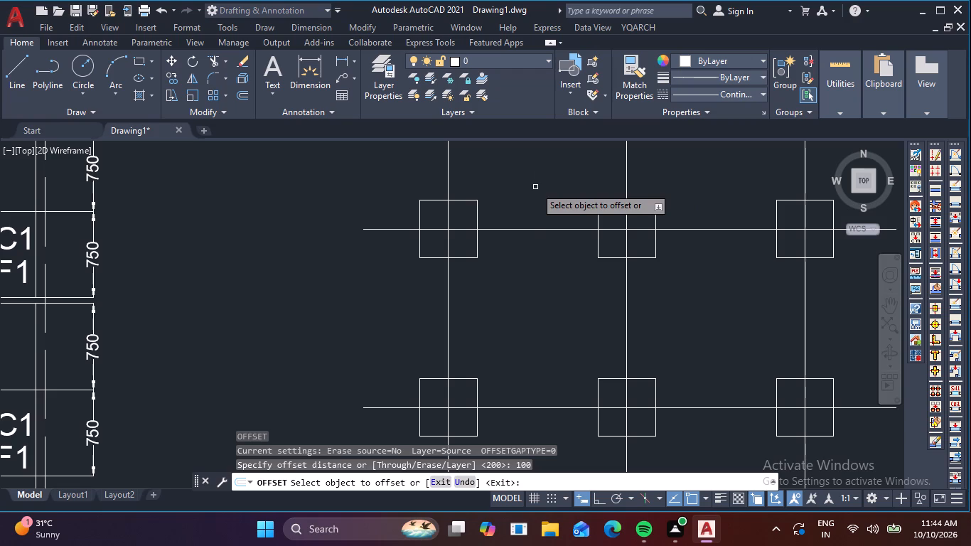
click(549, 230)
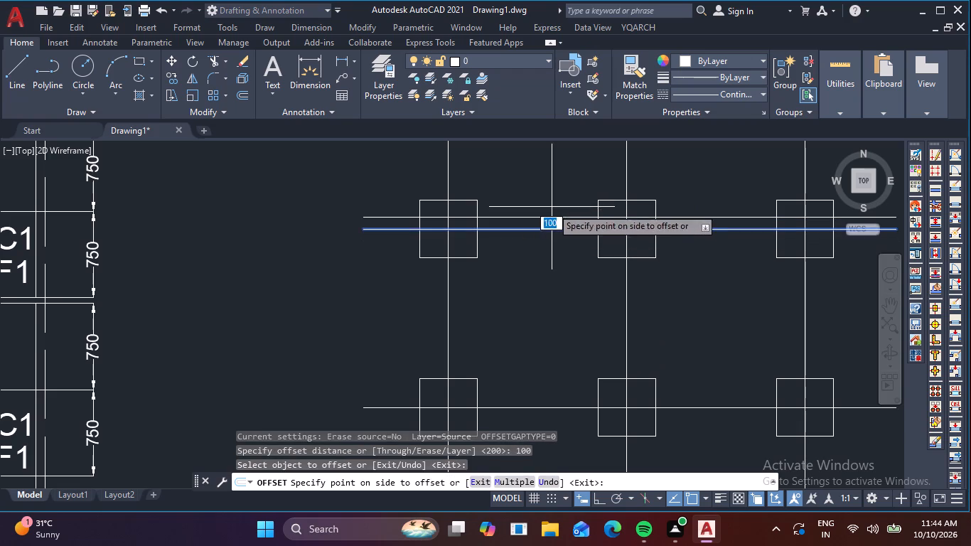
click(553, 197)
click(542, 230)
click(532, 255)
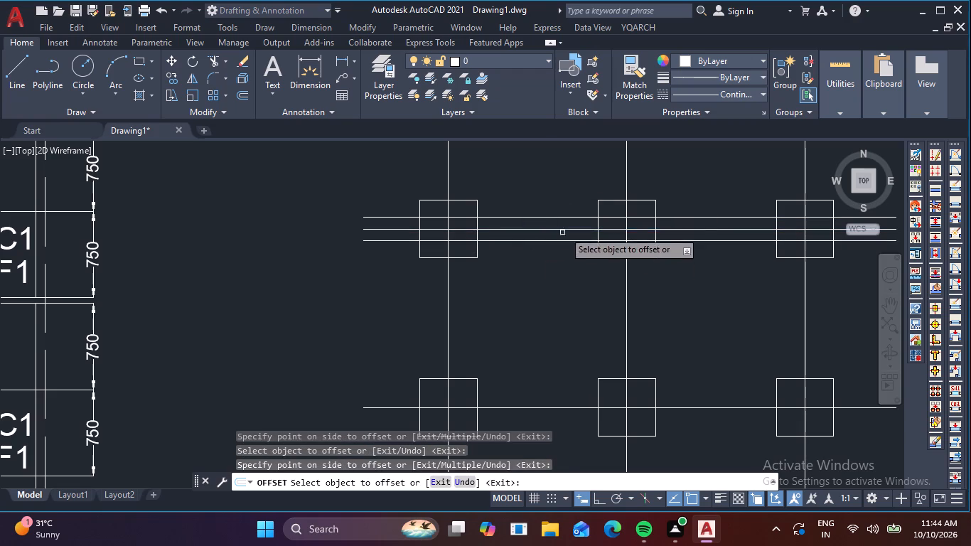
click(567, 402)
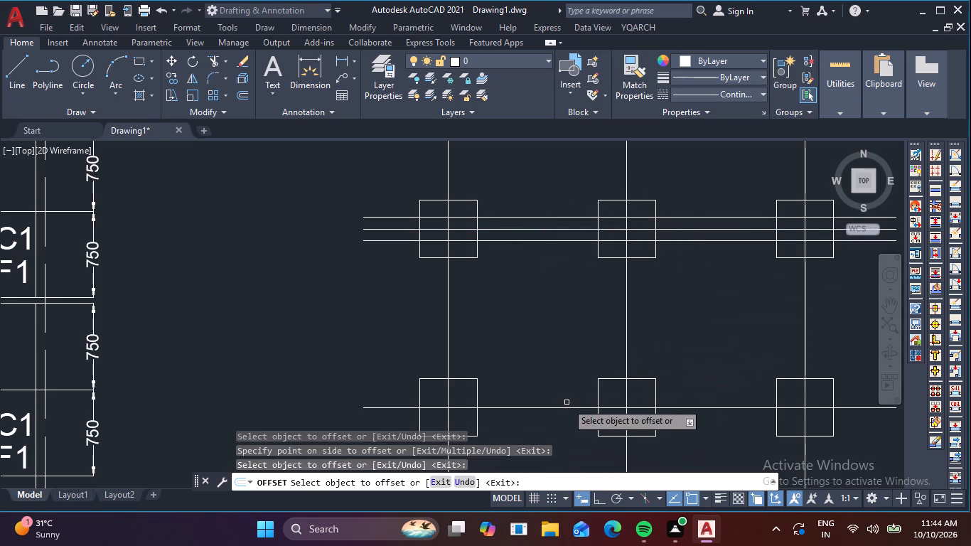
click(567, 407)
click(579, 375)
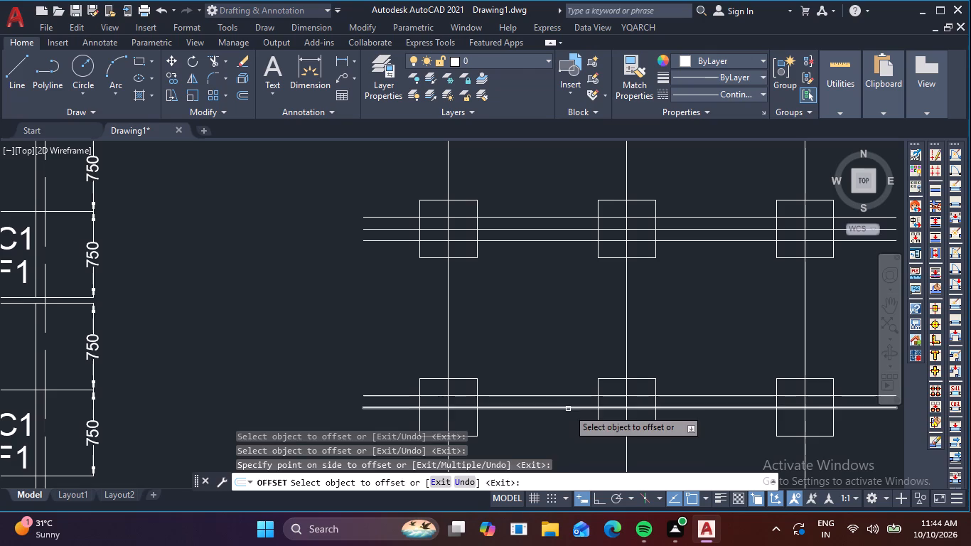
click(568, 409)
click(563, 441)
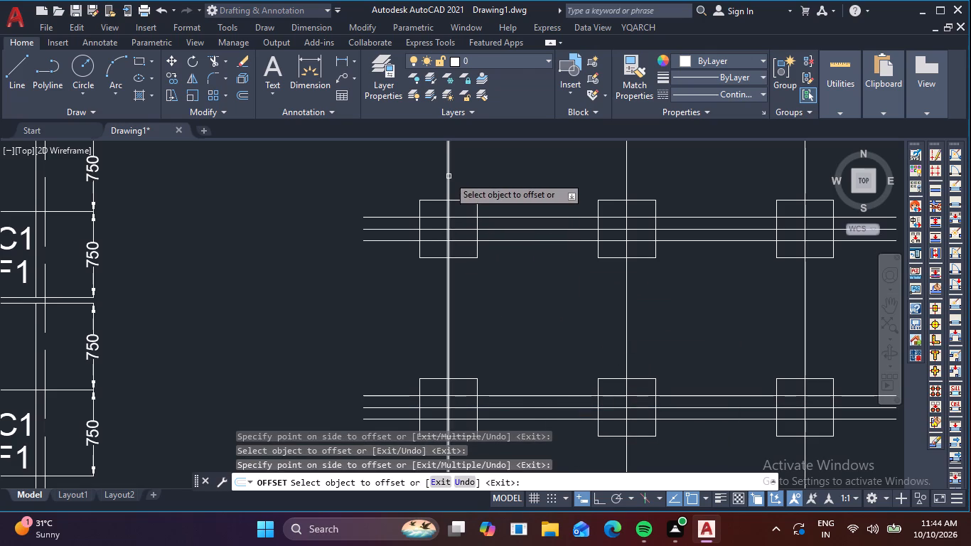
Offset each of the new grid's three vertical lines 100 mm to both sides.
click(449, 176)
click(409, 176)
click(446, 176)
click(488, 173)
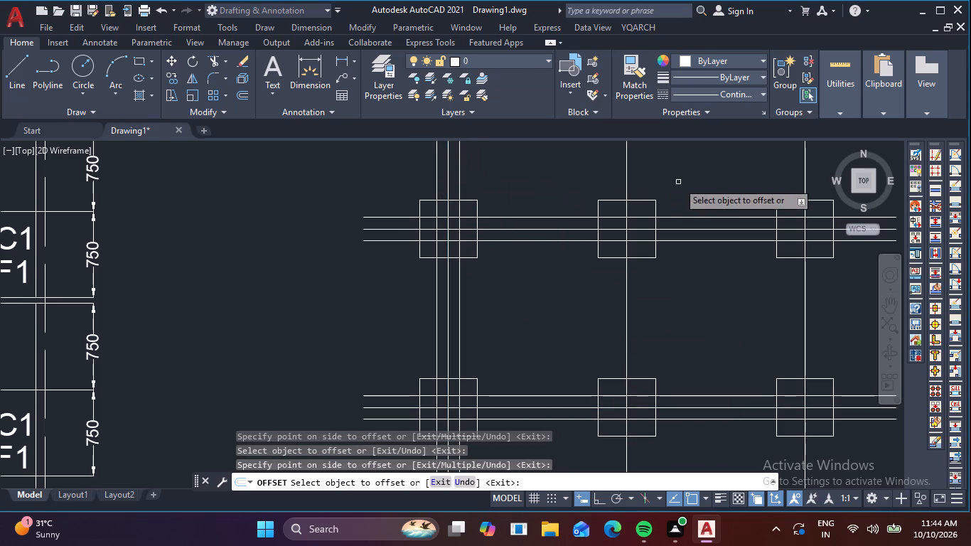
click(629, 172)
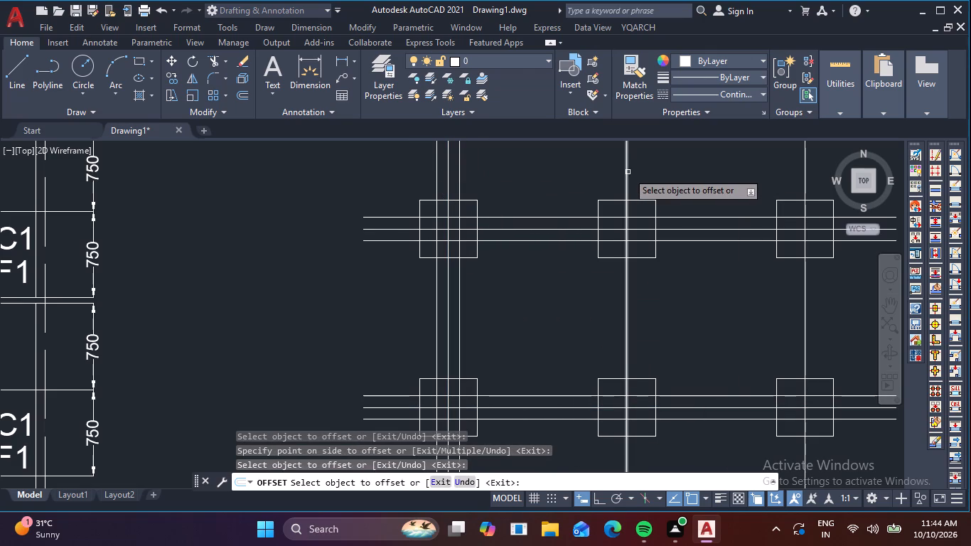
click(628, 172)
click(604, 174)
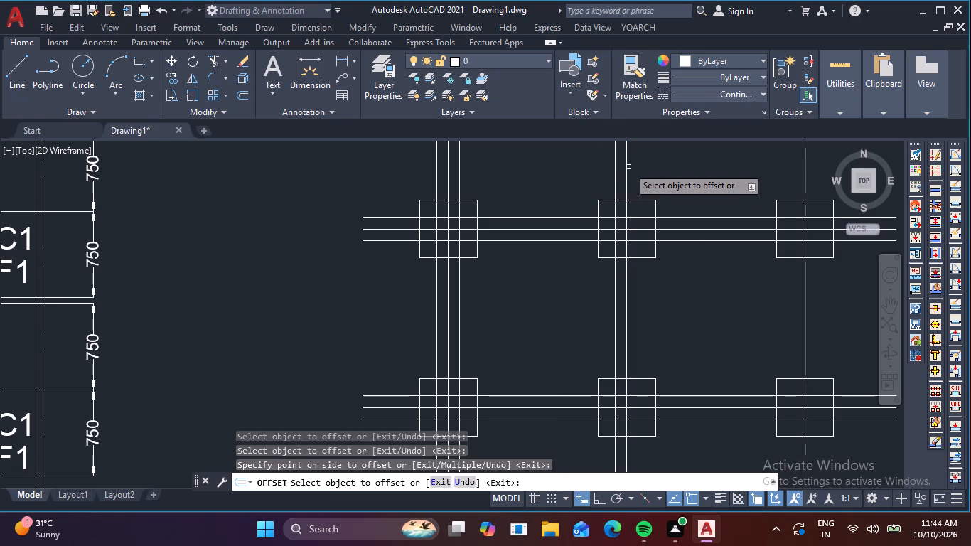
click(626, 168)
click(658, 170)
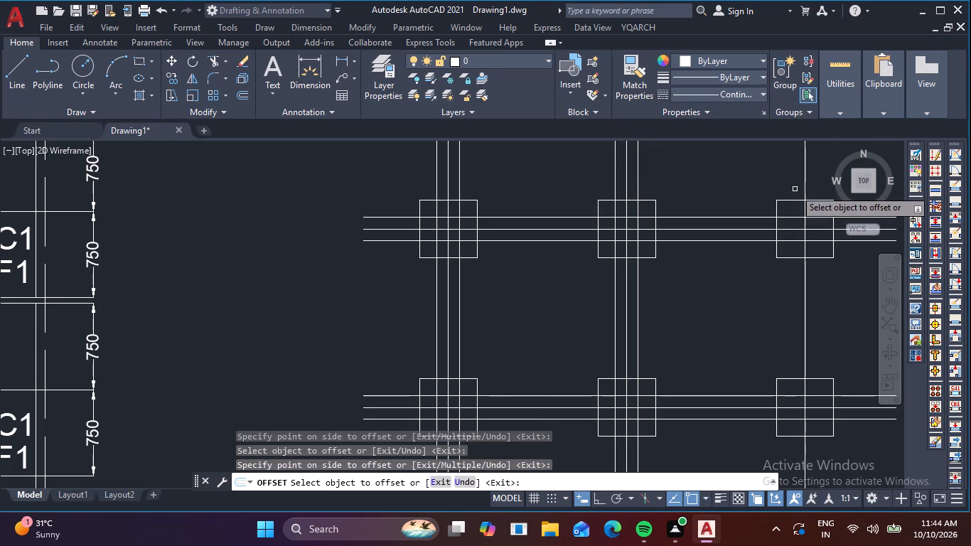
click(806, 180)
click(797, 181)
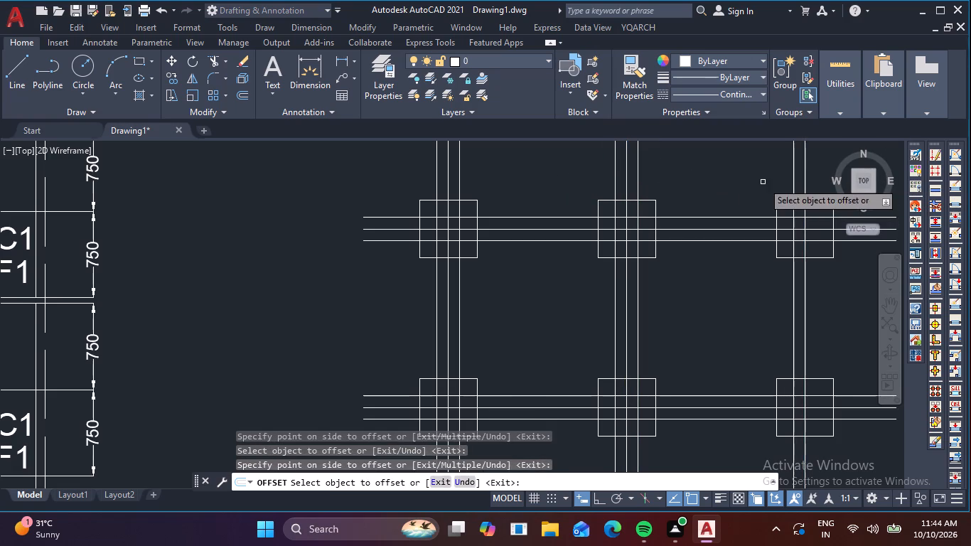
middle_drag(763, 182, 518, 148)
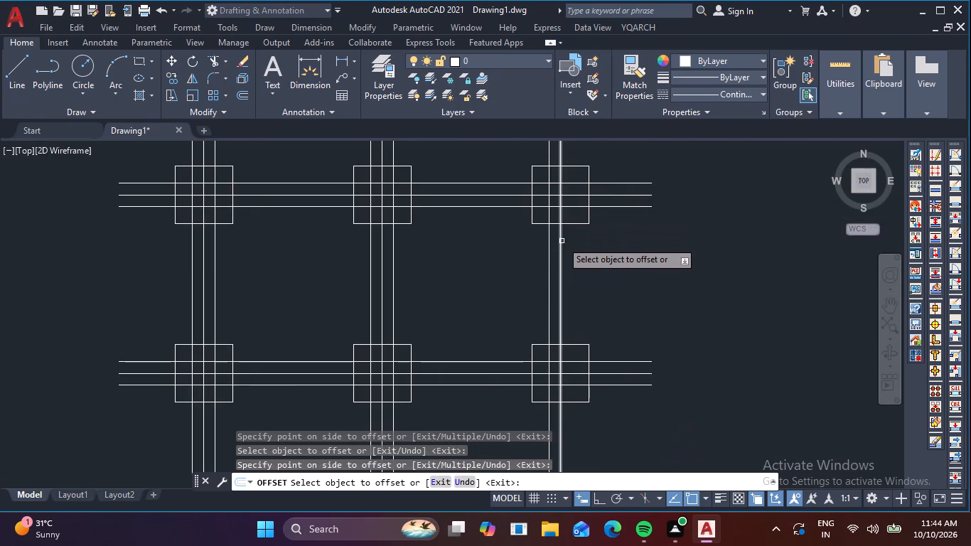
click(562, 241)
click(634, 247)
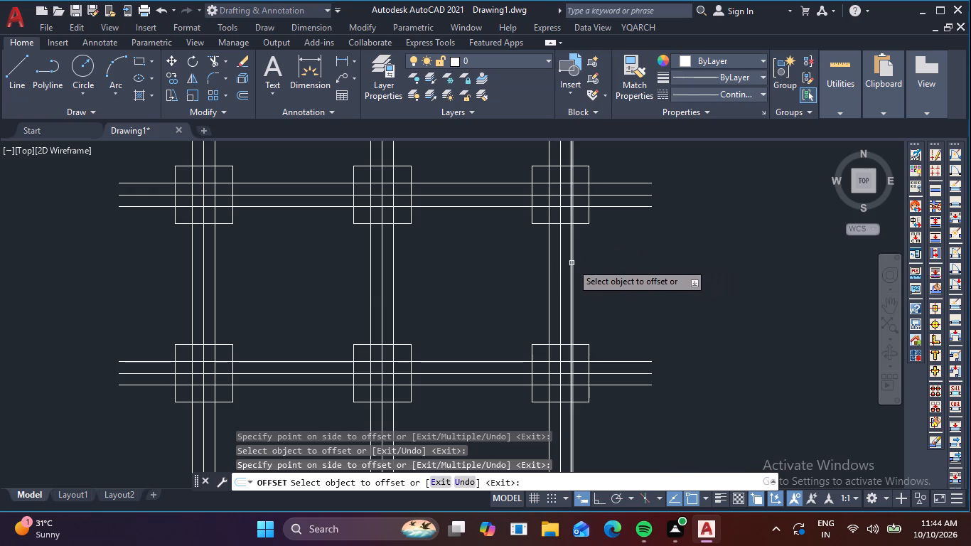
key(Escape)
key(Escape)
Fillet the three horizontal lines with their matching vertical lines at radius 0 in the new grid's upper-left square, forming nested corners.
key(f)
key(space)
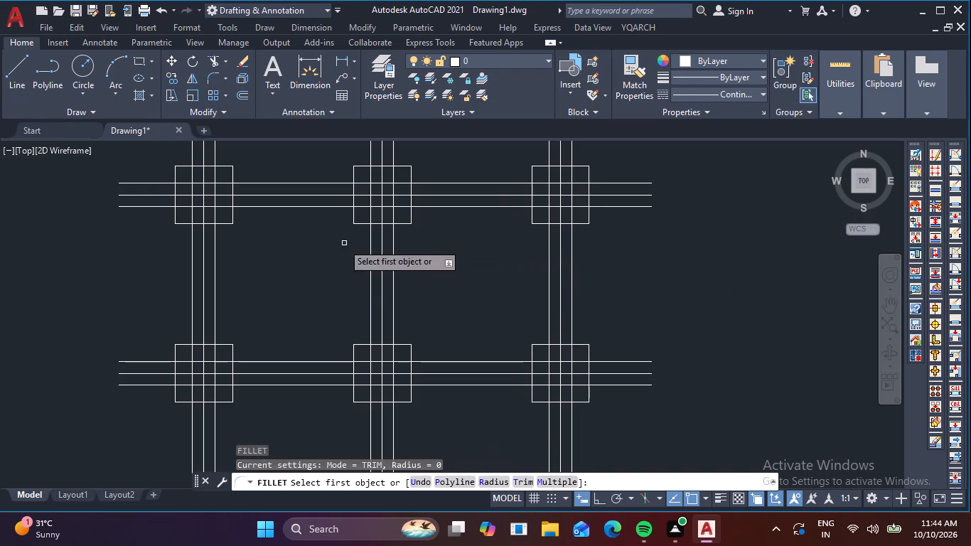
middle_drag(287, 243, 374, 255)
scroll(300, 188, up, 2)
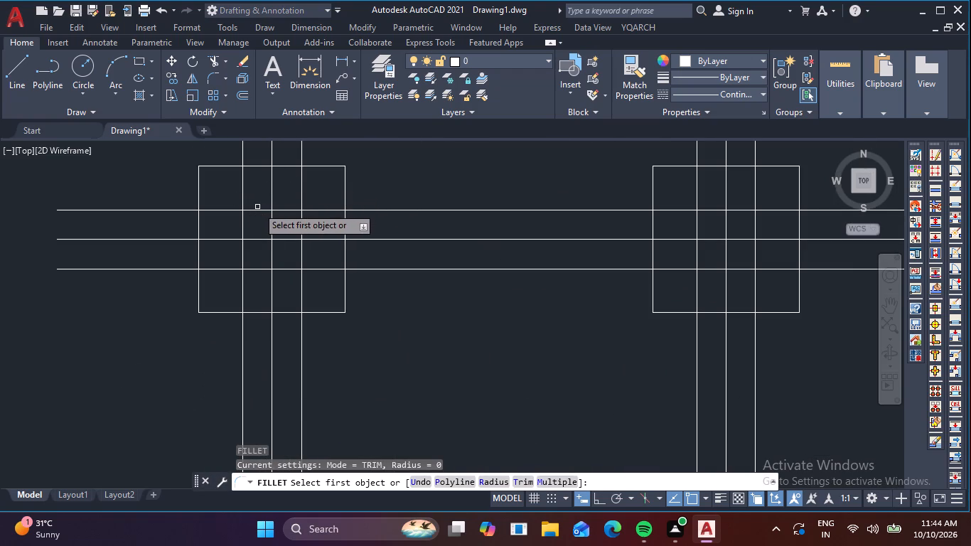
click(259, 210)
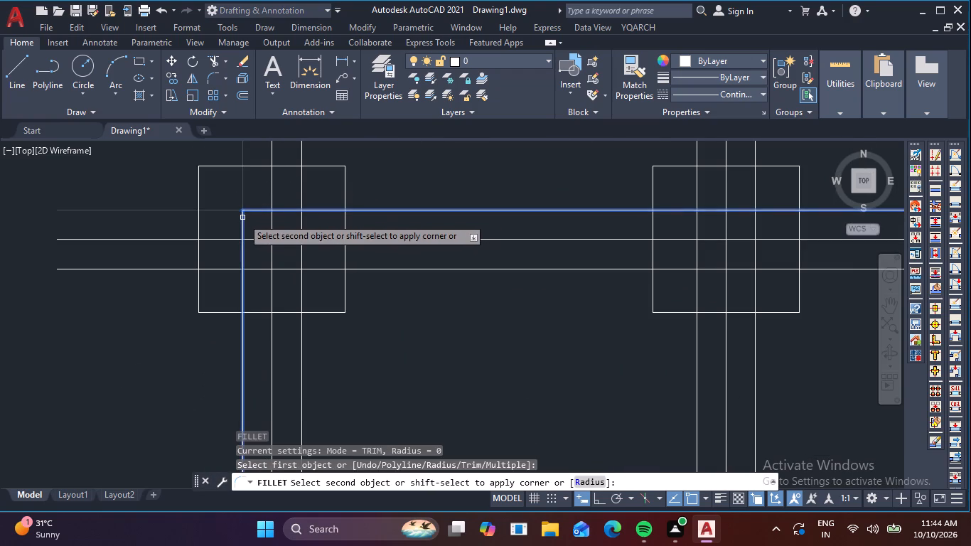
click(242, 218)
key(space)
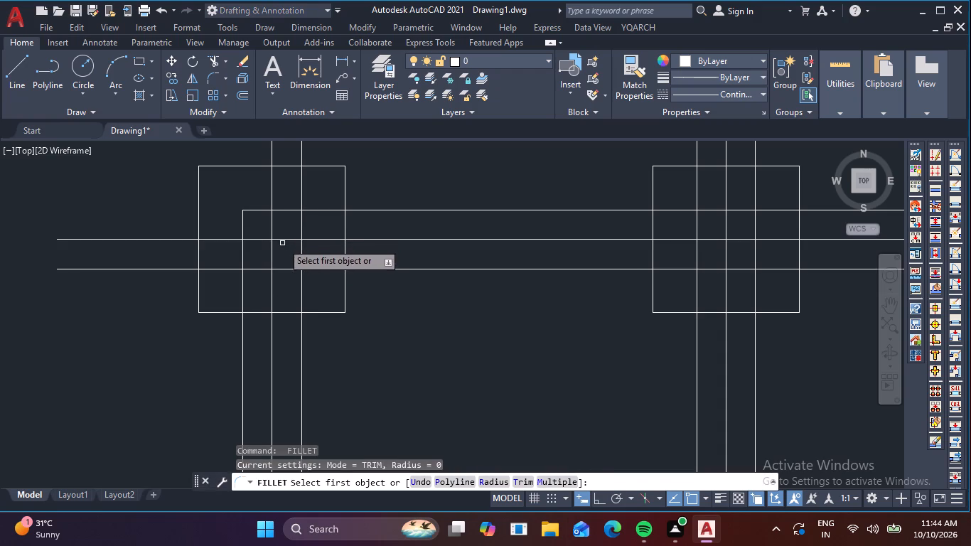
click(284, 240)
click(272, 250)
key(space)
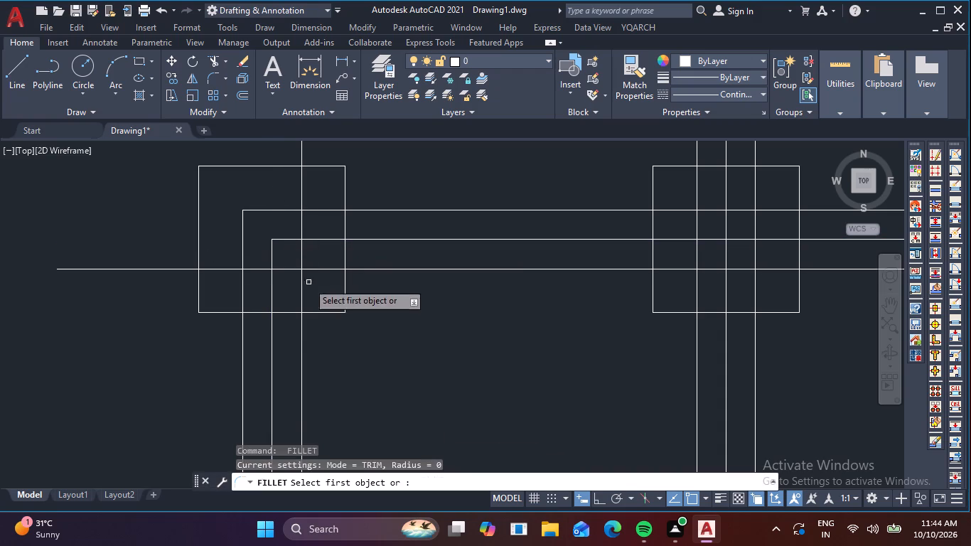
click(315, 265)
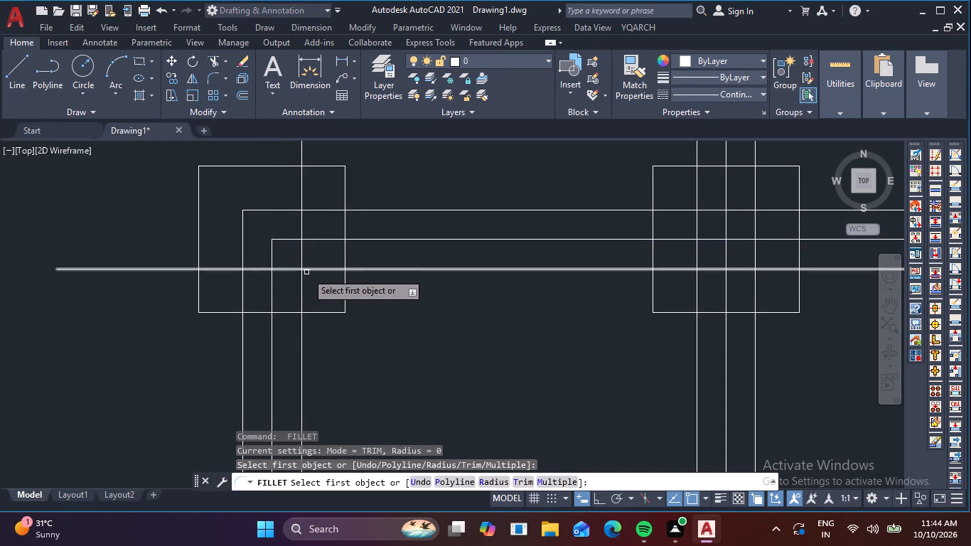
click(319, 267)
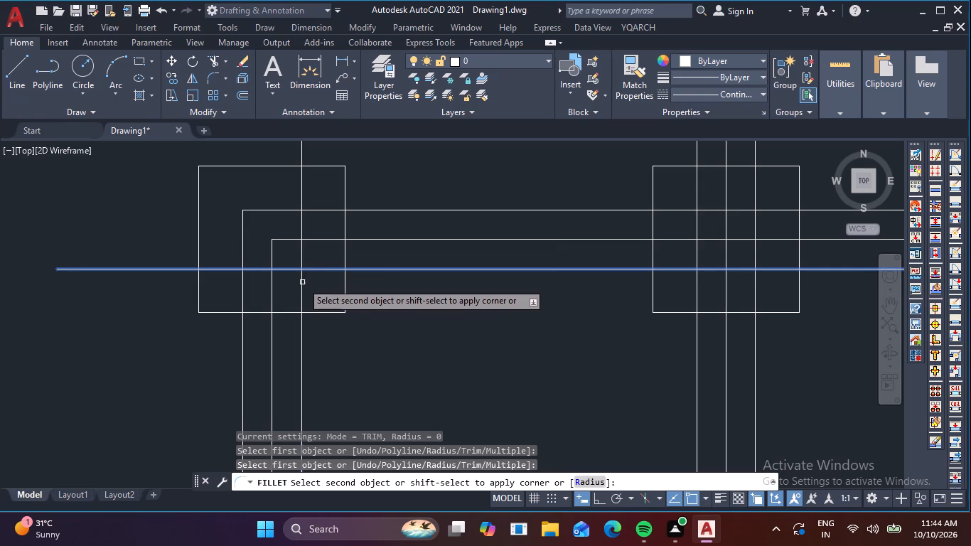
click(302, 282)
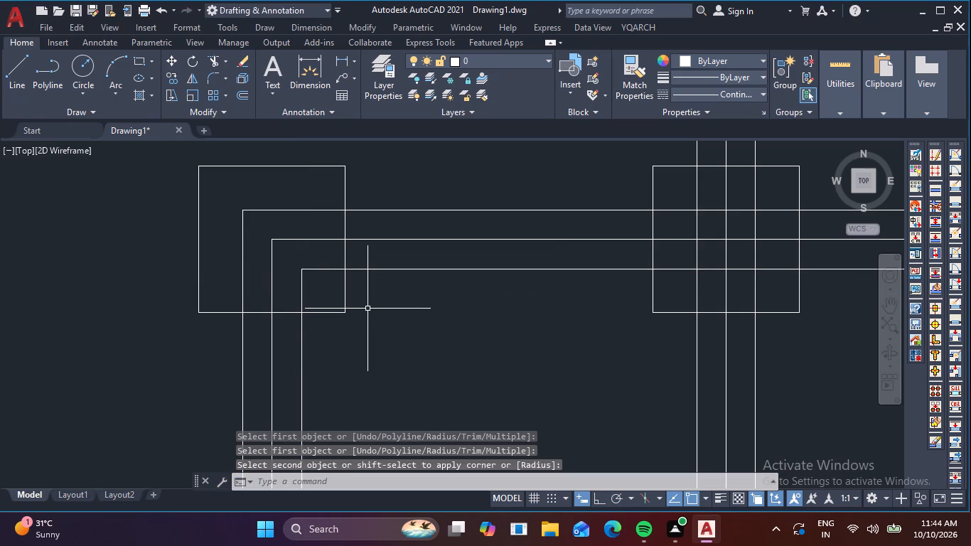
Fillet the three line pairs at radius 0 in the new grid's lower-left square, forming nested corners.
key(space)
scroll(461, 341, down, 2)
middle_drag(454, 365, 445, 336)
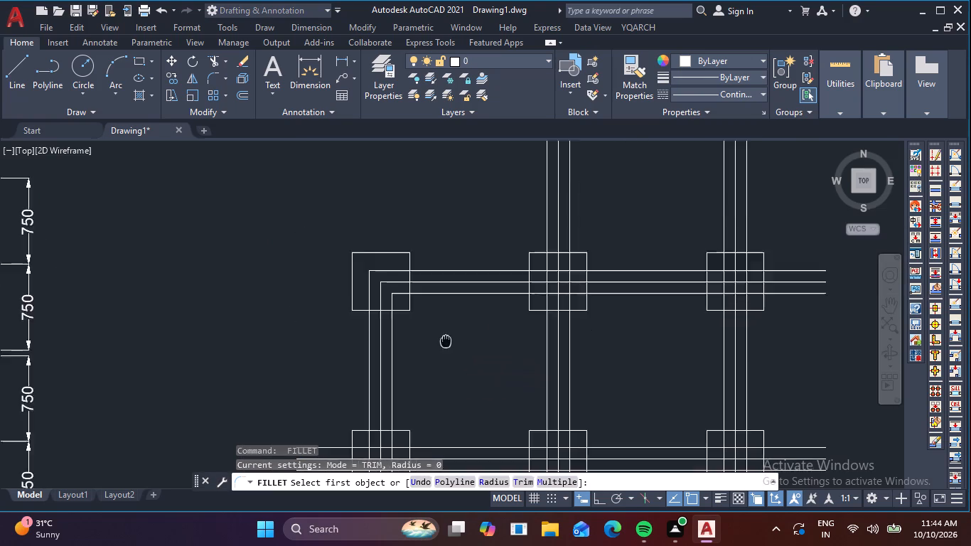
middle_drag(445, 336, 490, 196)
scroll(422, 311, up, 2)
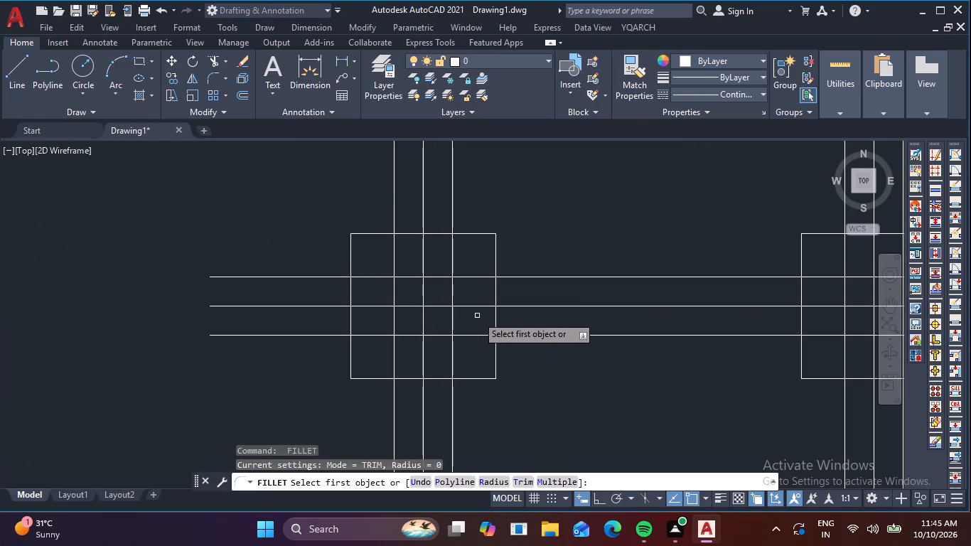
click(412, 335)
click(392, 320)
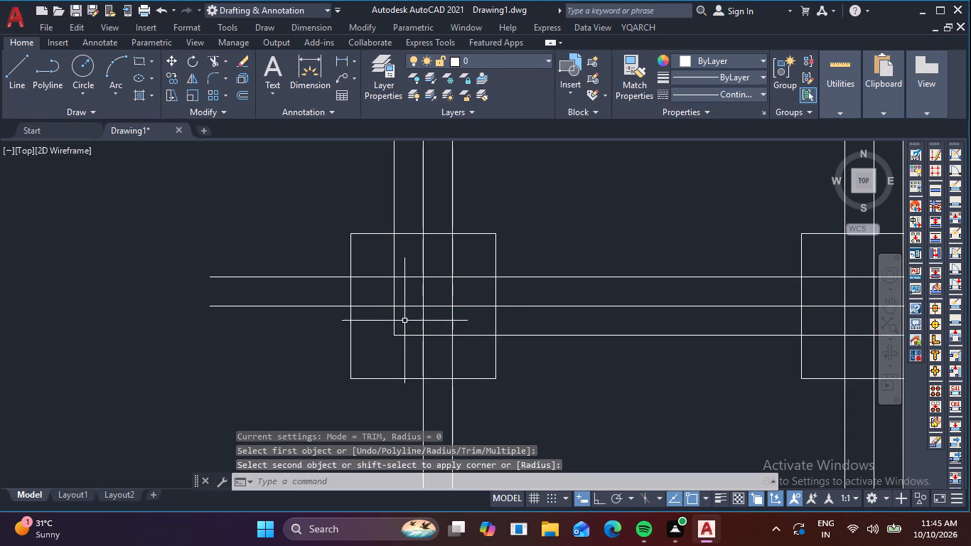
key(space)
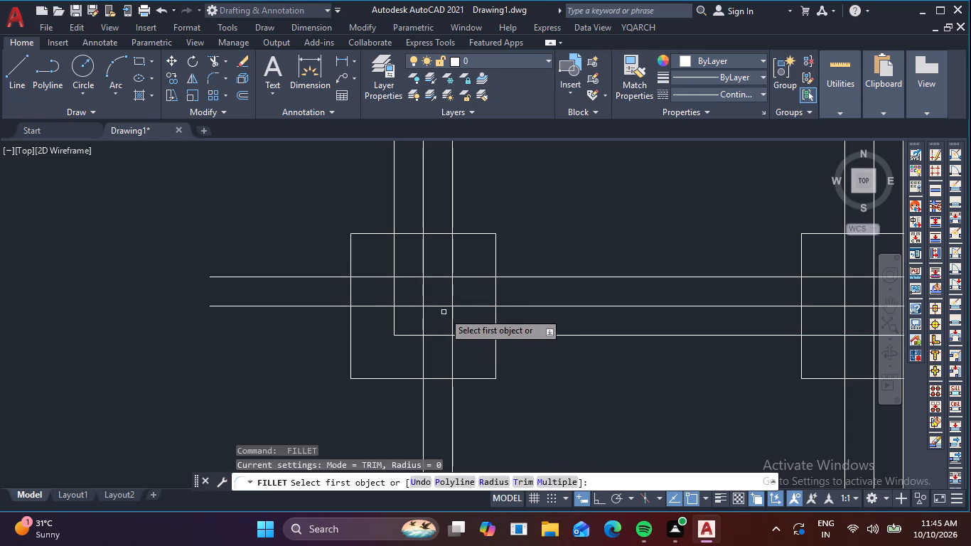
click(441, 308)
click(422, 295)
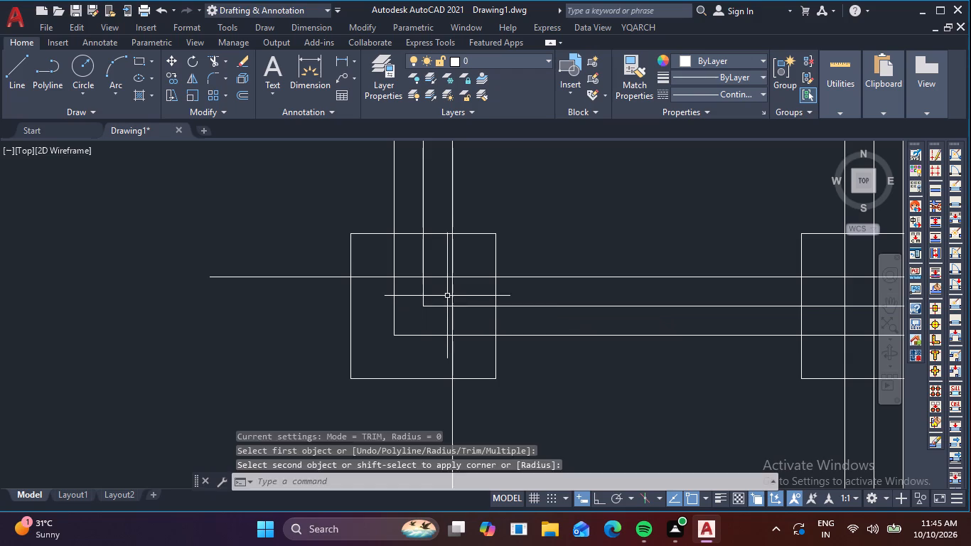
key(space)
click(452, 290)
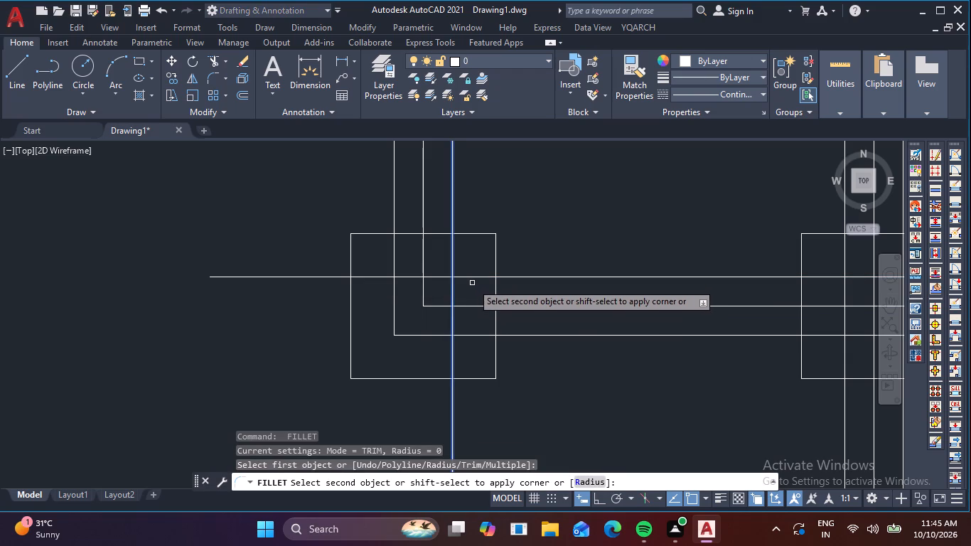
key(Escape)
key(space)
click(451, 253)
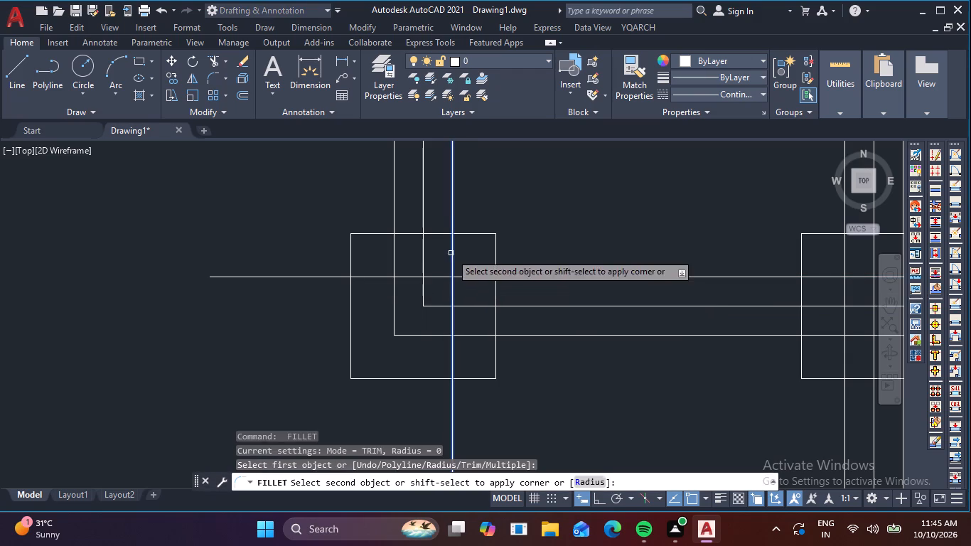
click(467, 277)
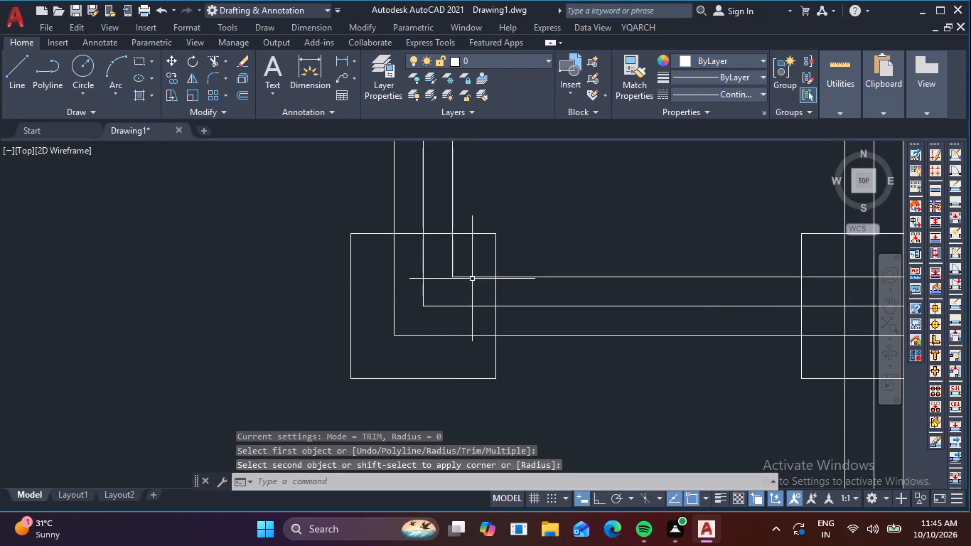
Fillet the three line pairs at radius 0 in the new grid's lower-right square, forming nested corners.
scroll(473, 279, down, 2)
middle_drag(560, 252, 272, 268)
key(space)
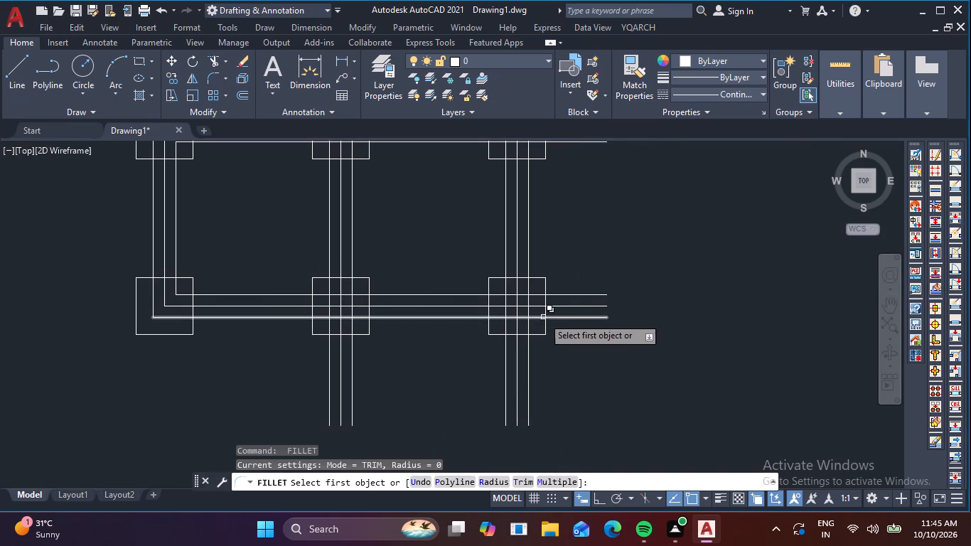
scroll(512, 299, up, 2)
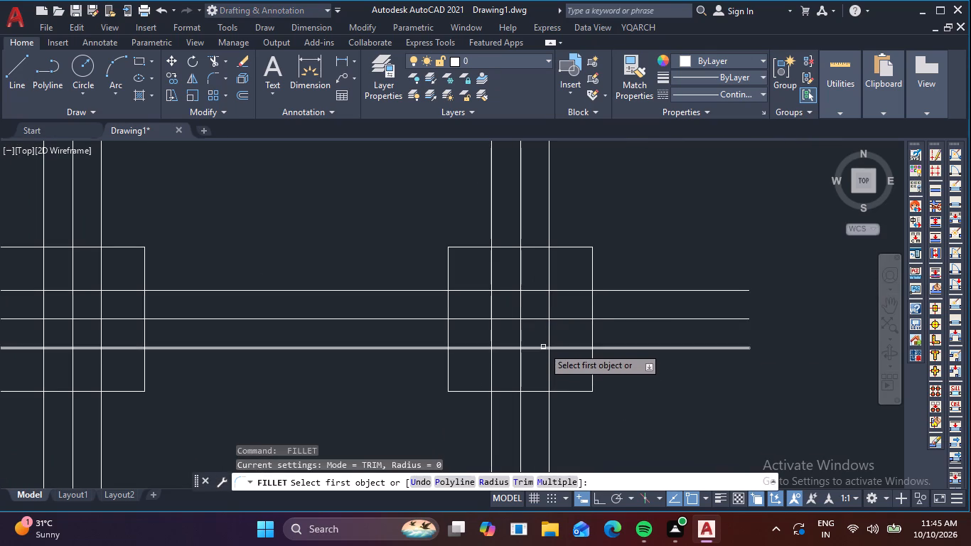
click(543, 347)
click(549, 339)
key(space)
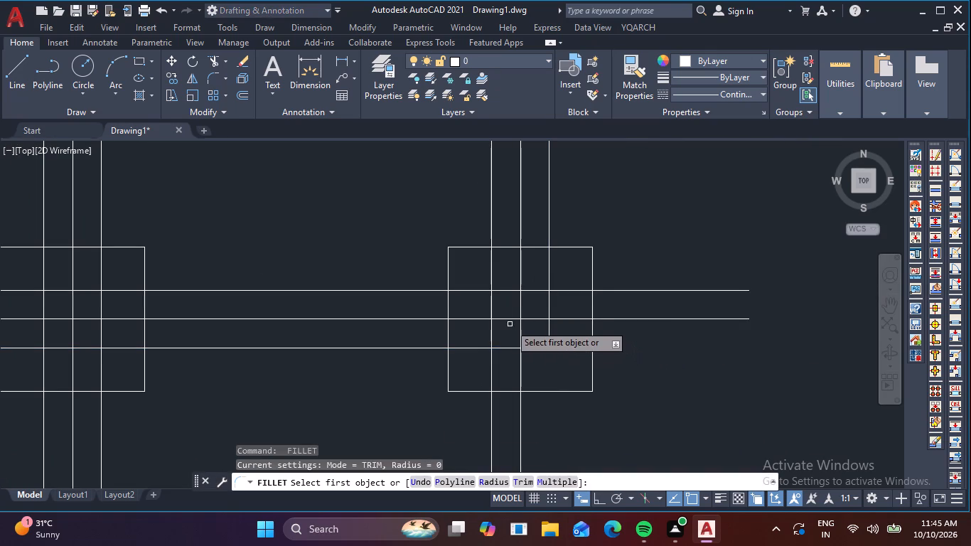
click(508, 318)
click(521, 310)
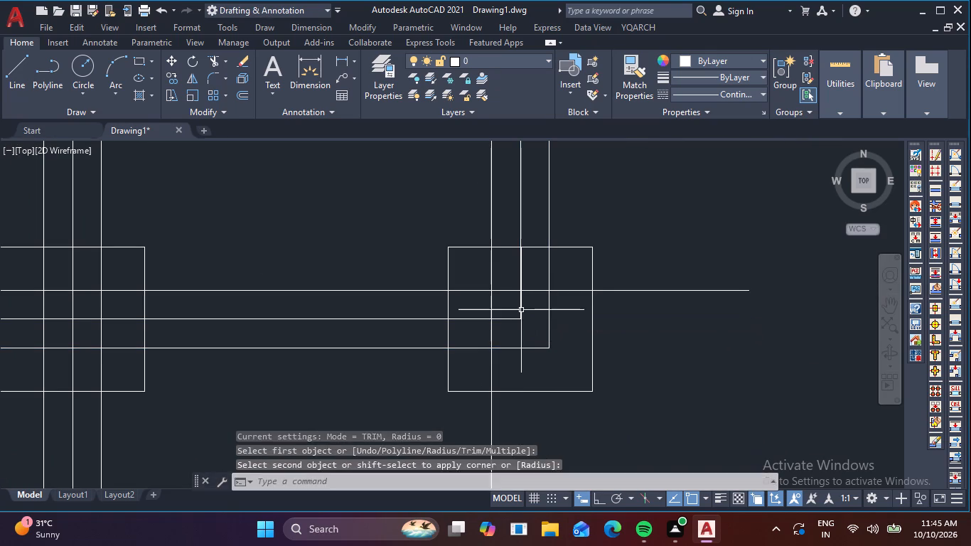
key(space)
click(476, 290)
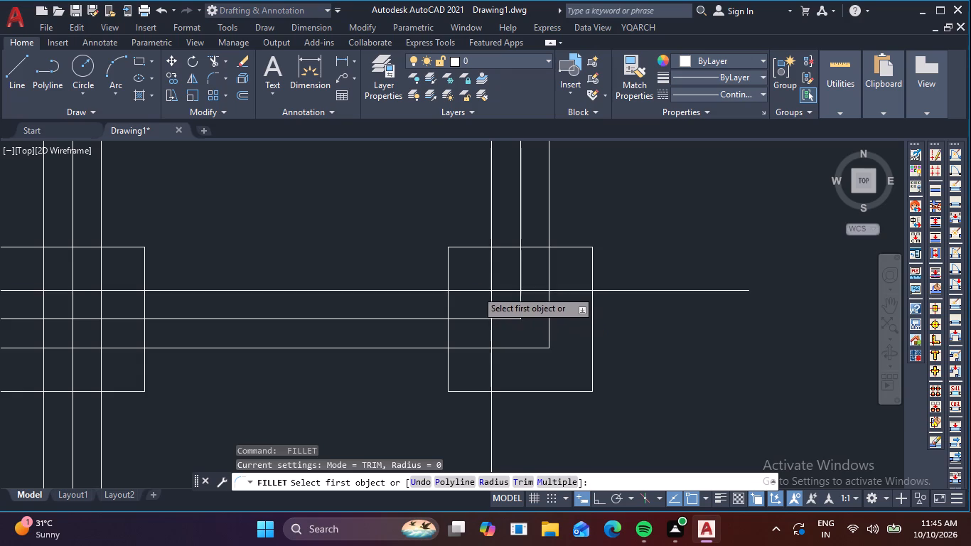
click(492, 276)
Fillet the three line pairs at radius 0 in the new grid's upper-right square, forming nested corners.
scroll(500, 276, down, 2)
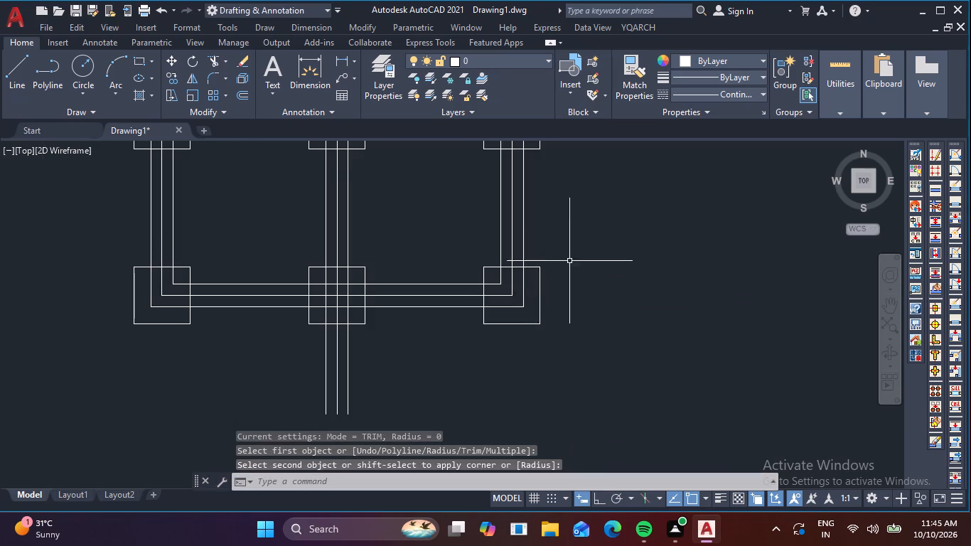
middle_drag(578, 246, 583, 373)
key(space)
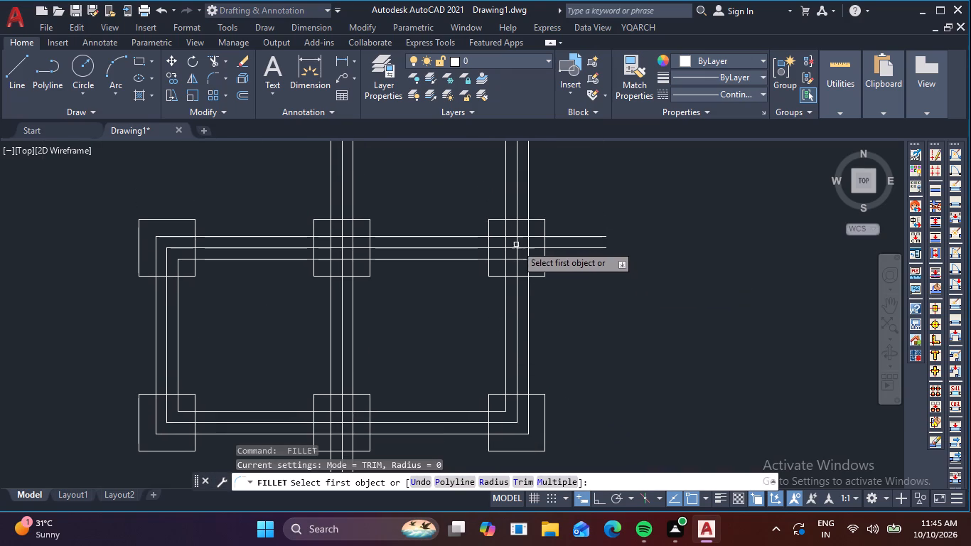
scroll(515, 236, up, 1)
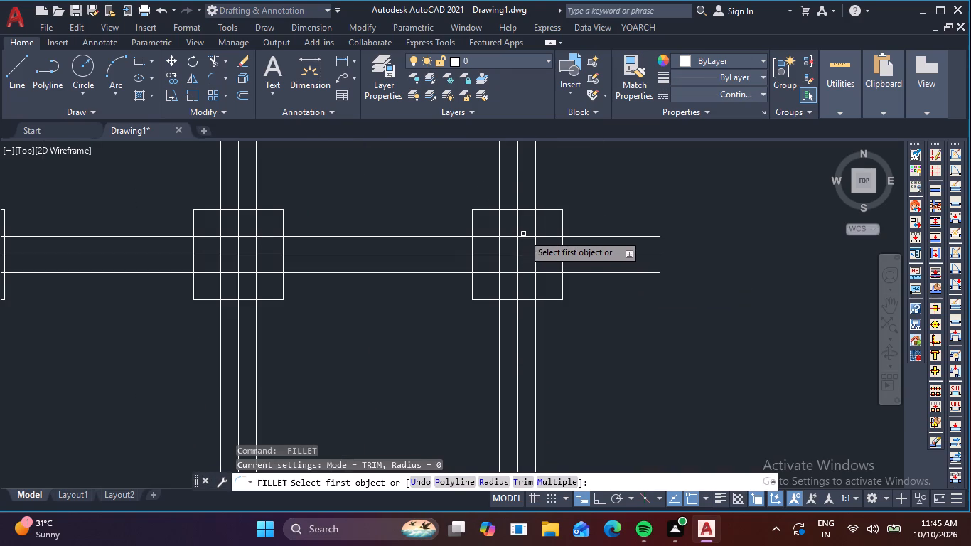
click(527, 237)
click(536, 245)
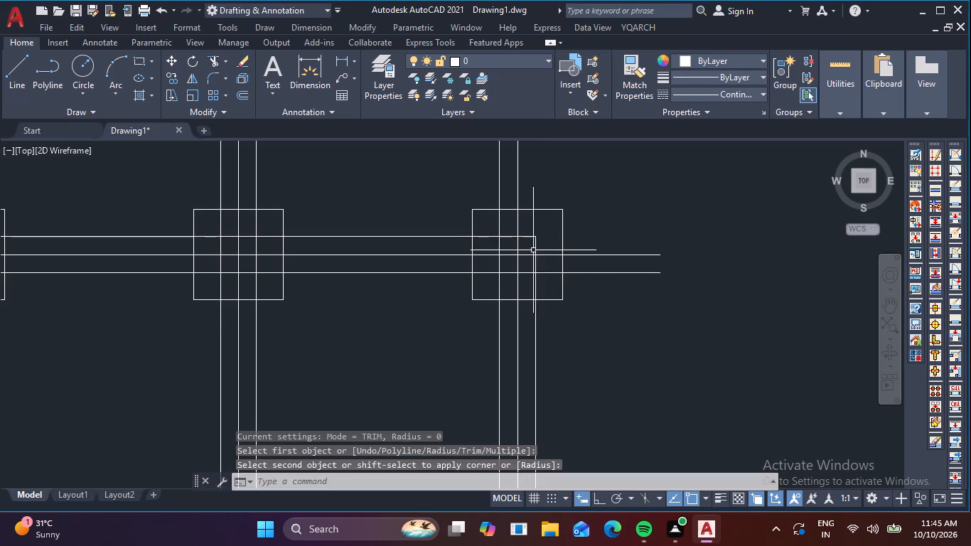
key(space)
click(518, 263)
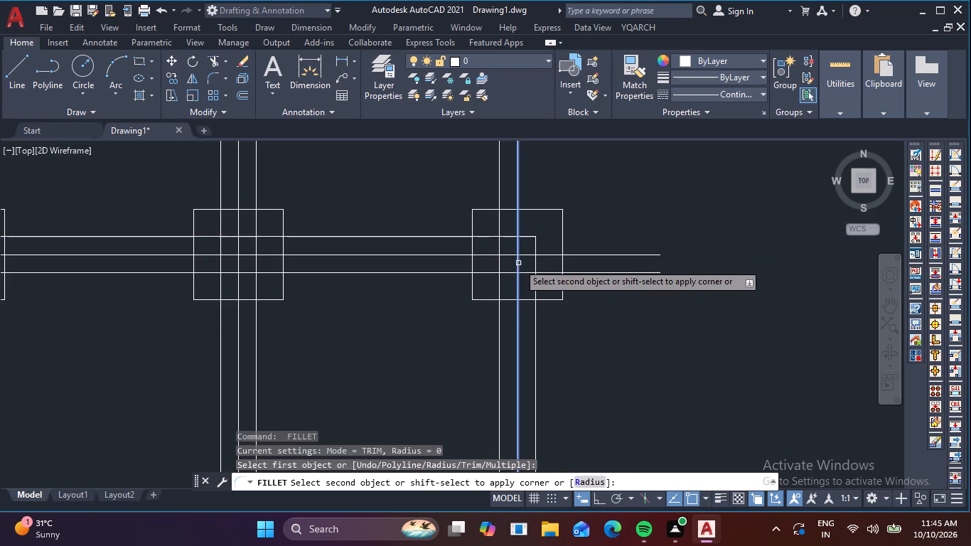
click(512, 257)
key(space)
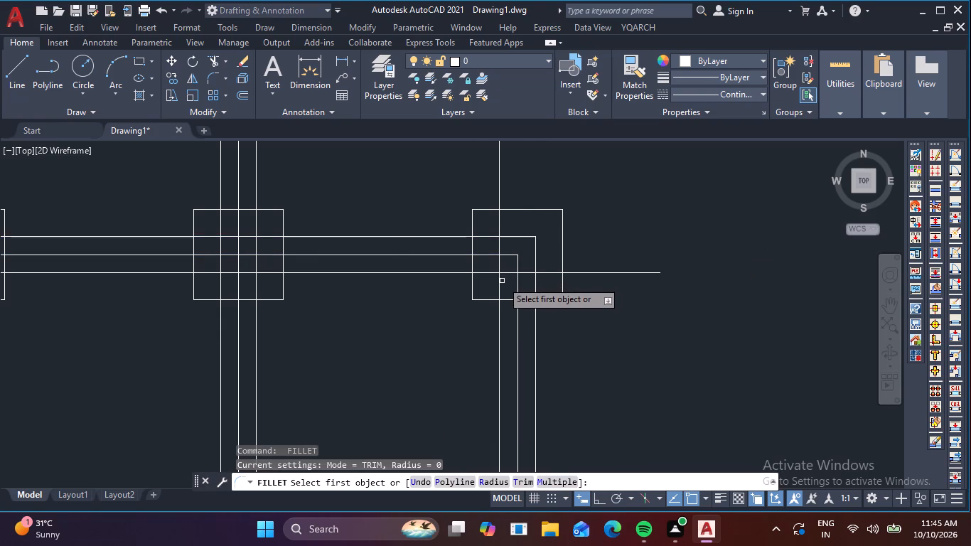
click(499, 282)
click(489, 272)
scroll(470, 287, down, 2)
scroll(436, 311, up, 1)
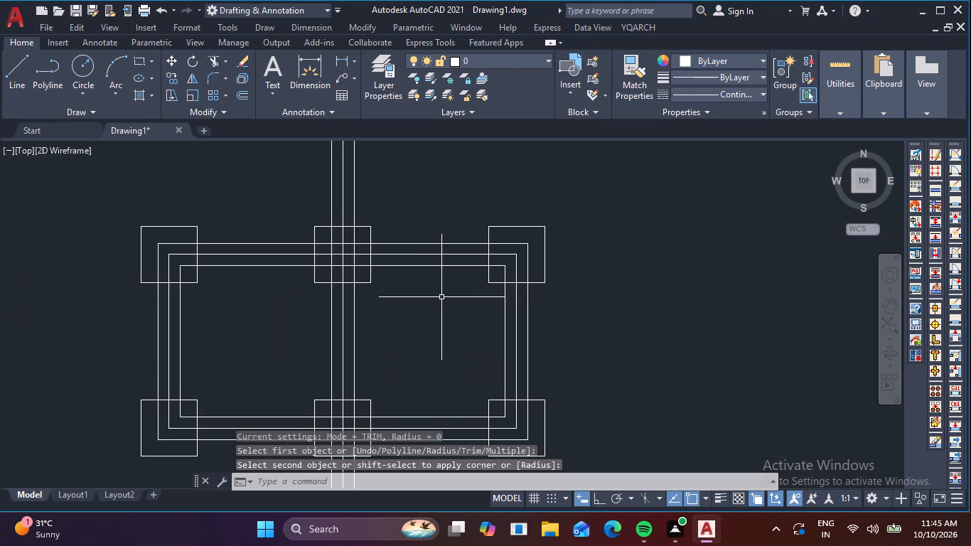
key(Escape)
key(Escape)
key(Escape)
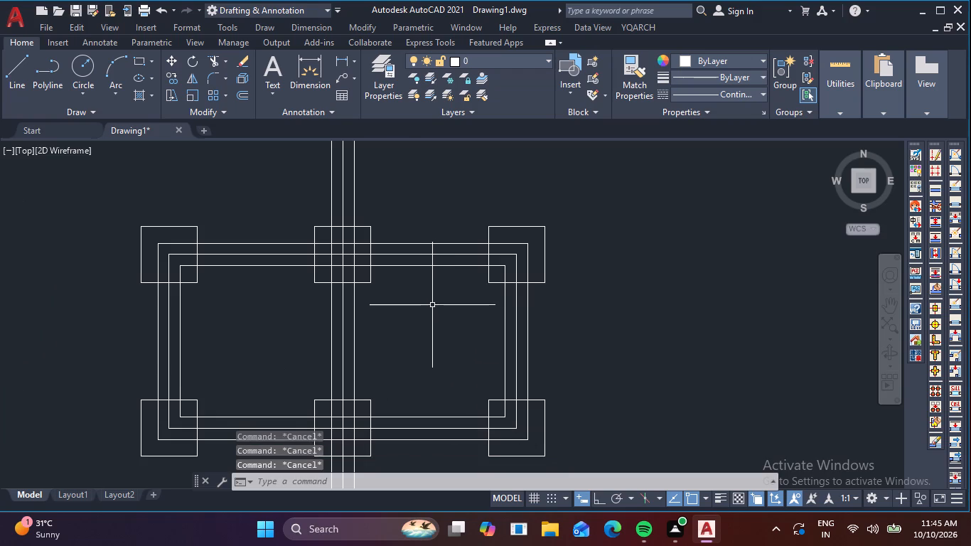
Trim the three middle vertical lines inside the upper-middle square, between its bottom edge and the nearest beam line.
key(t)
key(r)
key(space)
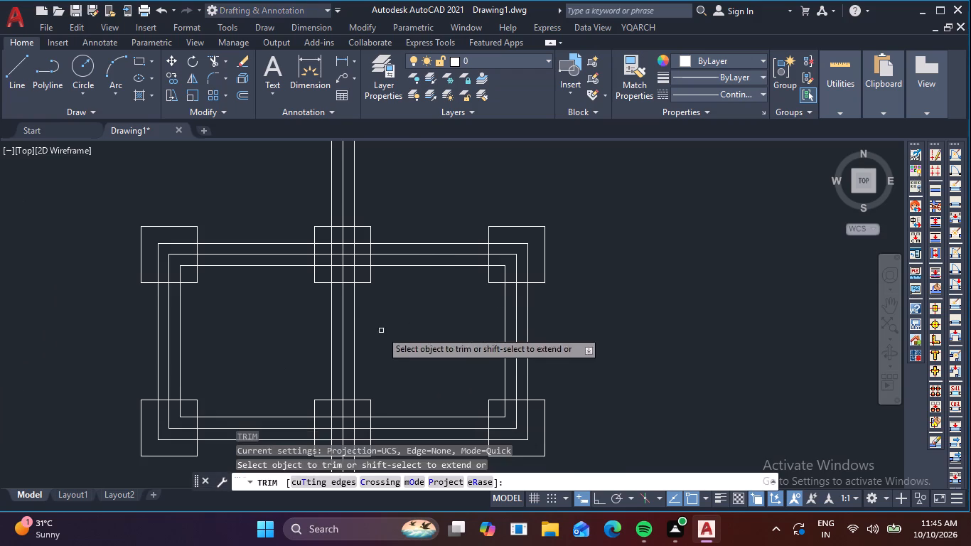
scroll(363, 316, up, 3)
drag(232, 174, 345, 170)
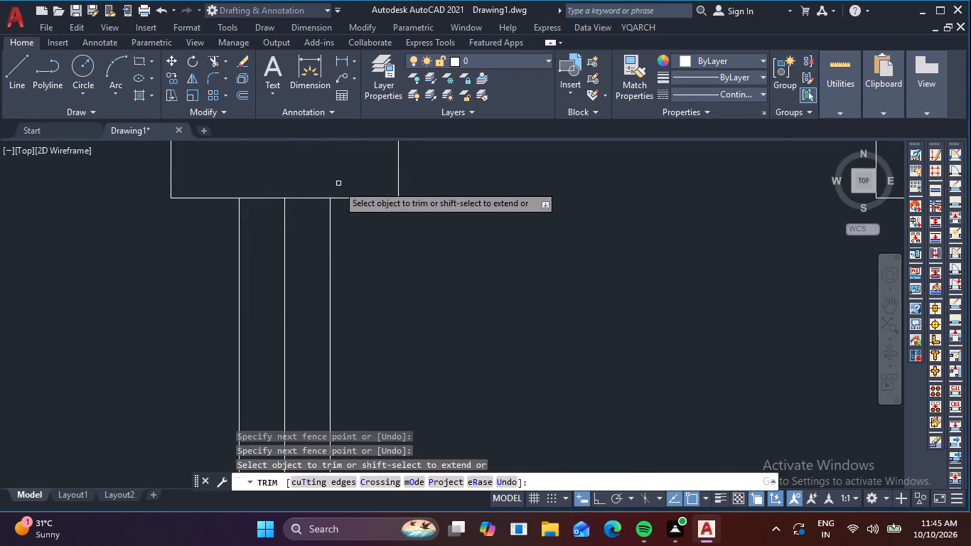
Trim the three middle vertical lines inside the lower-middle square, both above and below the horizontal beam lines.
scroll(340, 199, down, 4)
middle_drag(416, 278, 411, 205)
scroll(340, 290, up, 3)
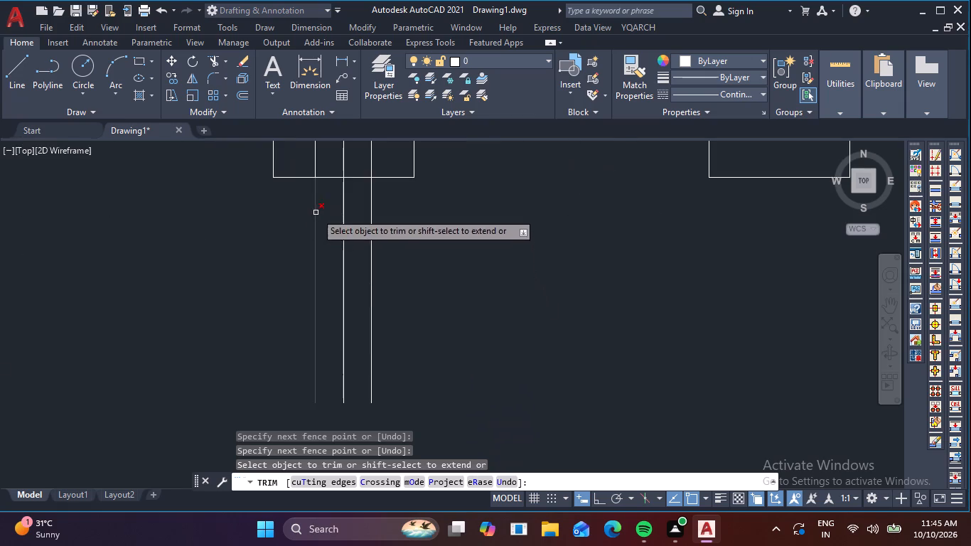
middle_drag(311, 155, 294, 282)
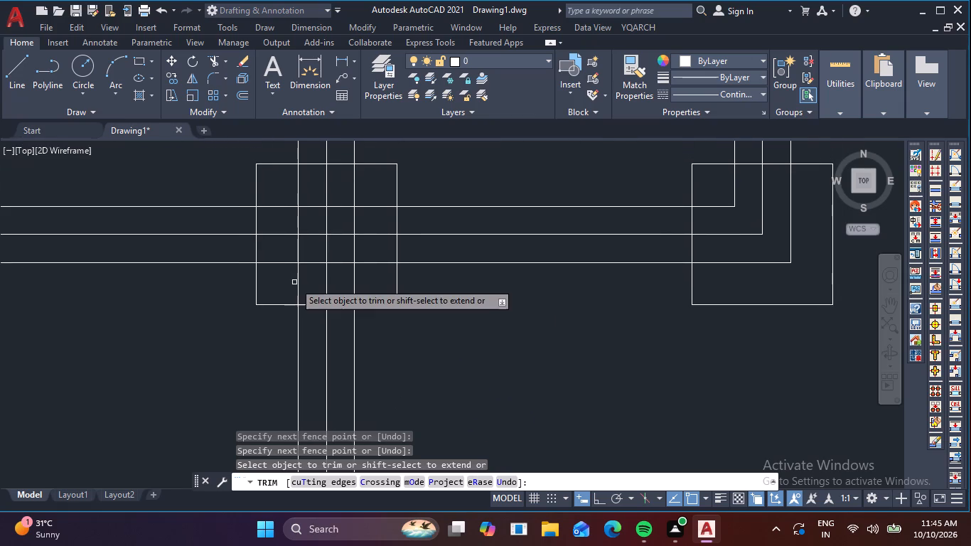
drag(286, 282, 362, 283)
key(Escape)
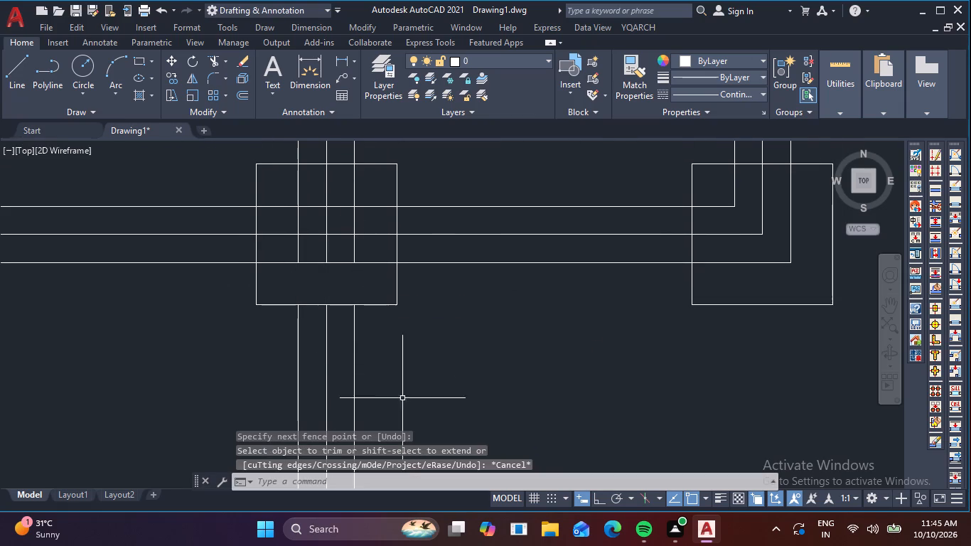
key(space)
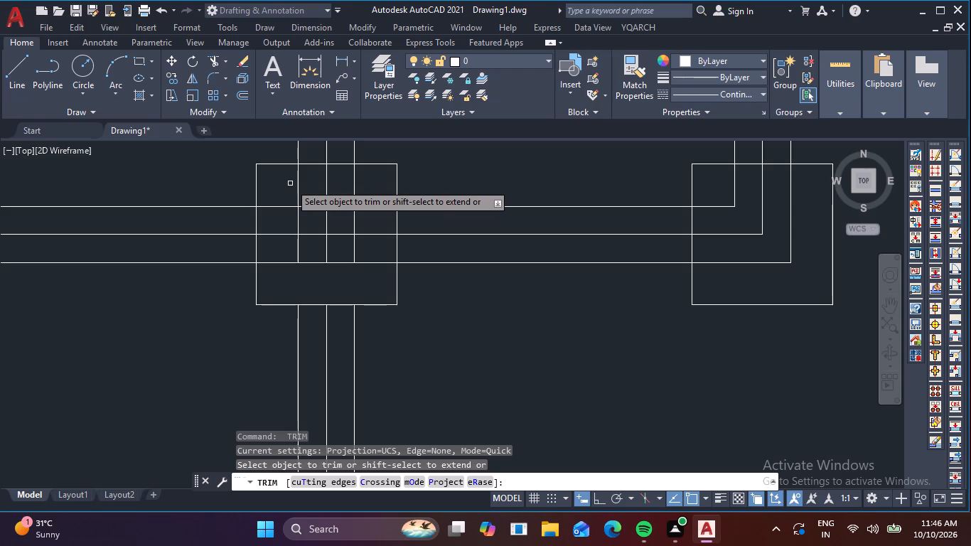
drag(290, 184, 388, 200)
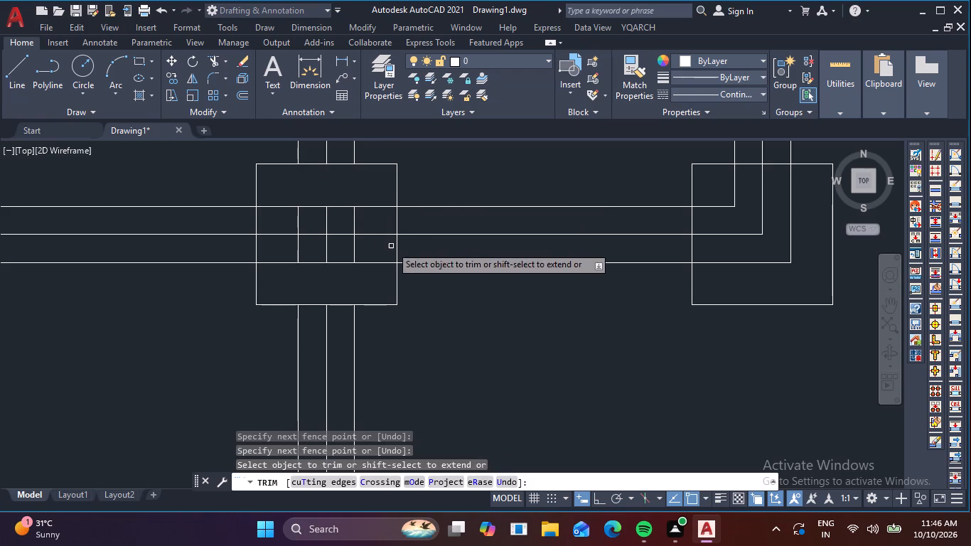
key(Escape)
Erase the three leftover vertical pieces inside the lower-middle square and the three vertical tails below it.
click(284, 191)
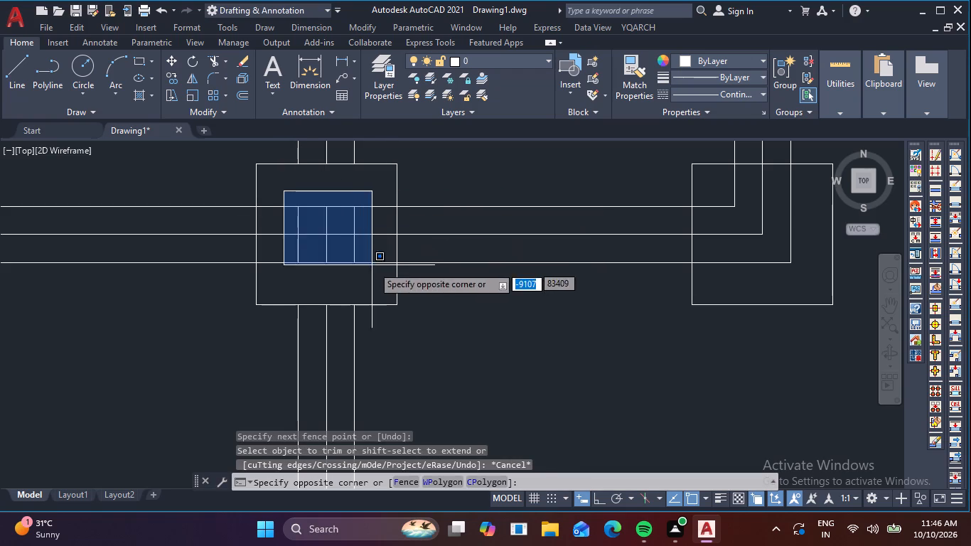
click(377, 274)
key(Delete)
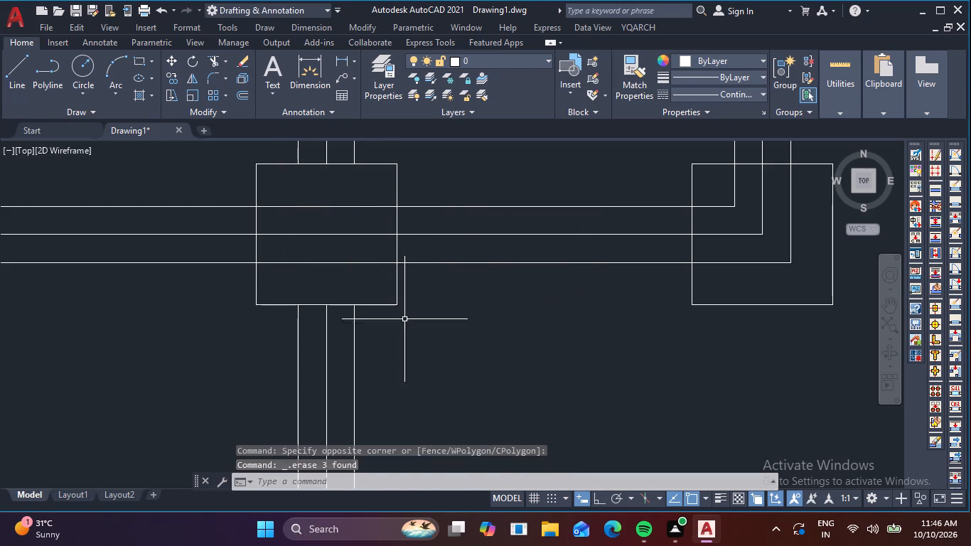
drag(399, 372, 340, 374)
click(233, 378)
key(Delete)
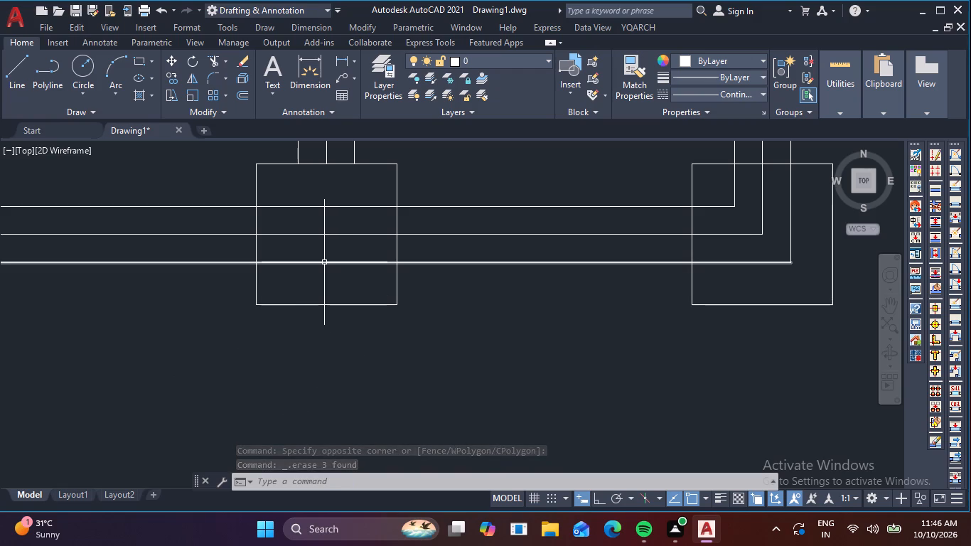
key(Return)
key(Escape)
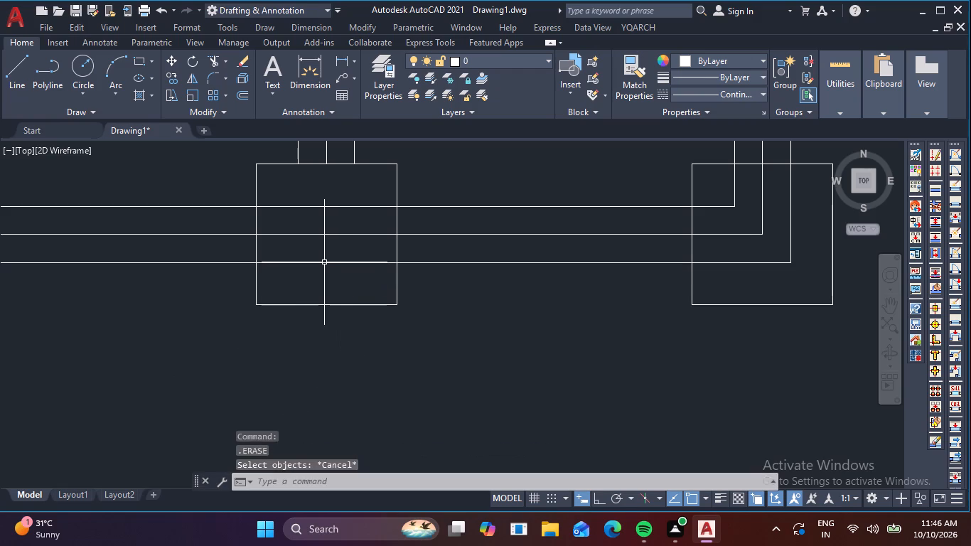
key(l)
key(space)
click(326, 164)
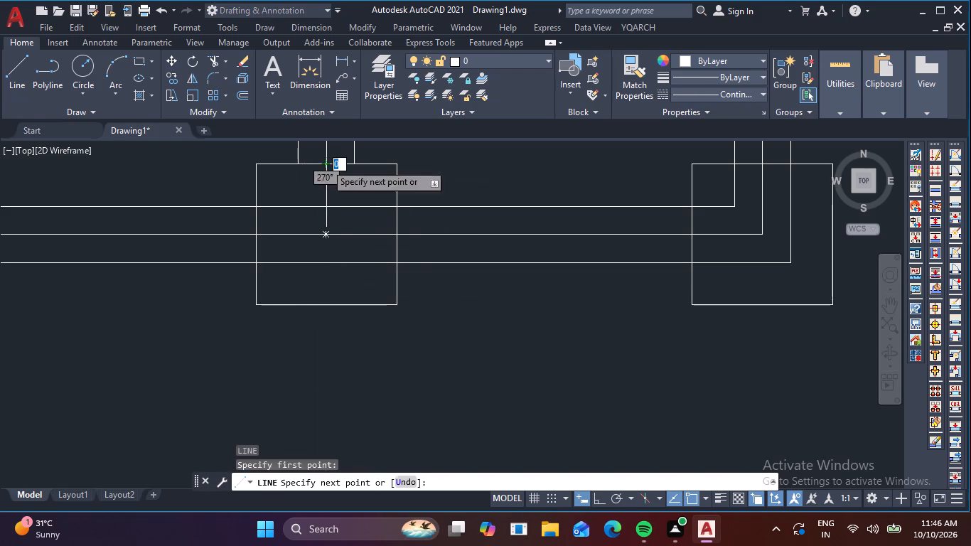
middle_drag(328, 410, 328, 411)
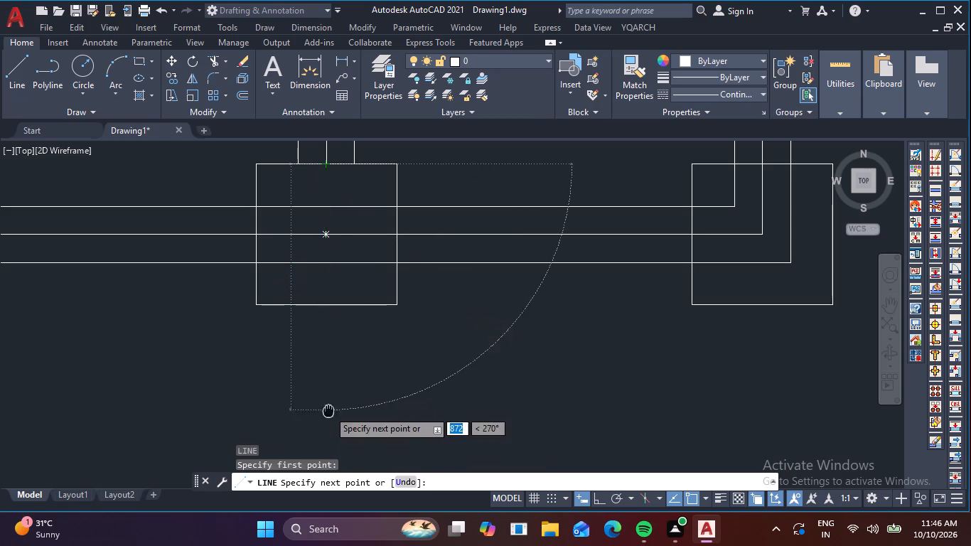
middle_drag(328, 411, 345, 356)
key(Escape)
Draw a 1000 mm line straight down from the middle centreline's end on the lower-middle square's top edge.
scroll(345, 356, down, 2)
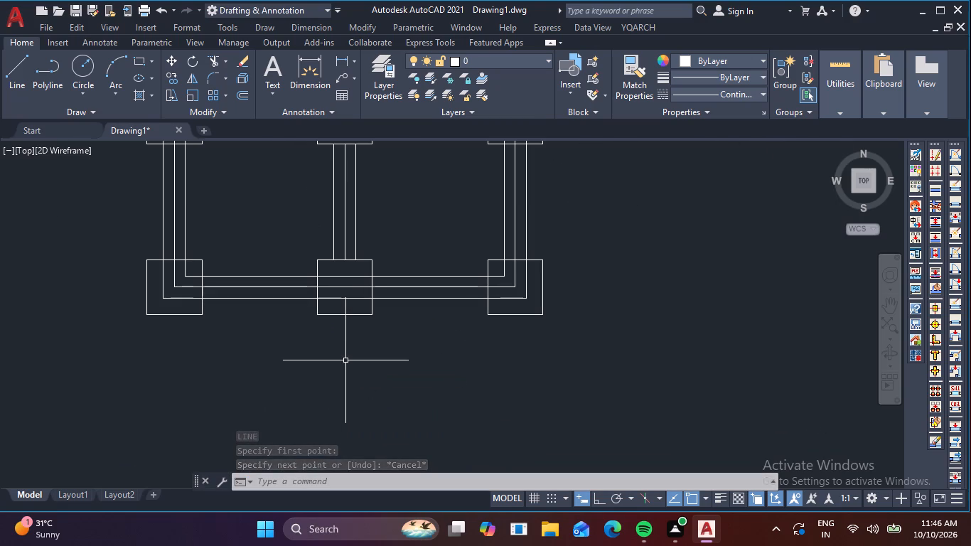
key(l)
key(space)
click(343, 264)
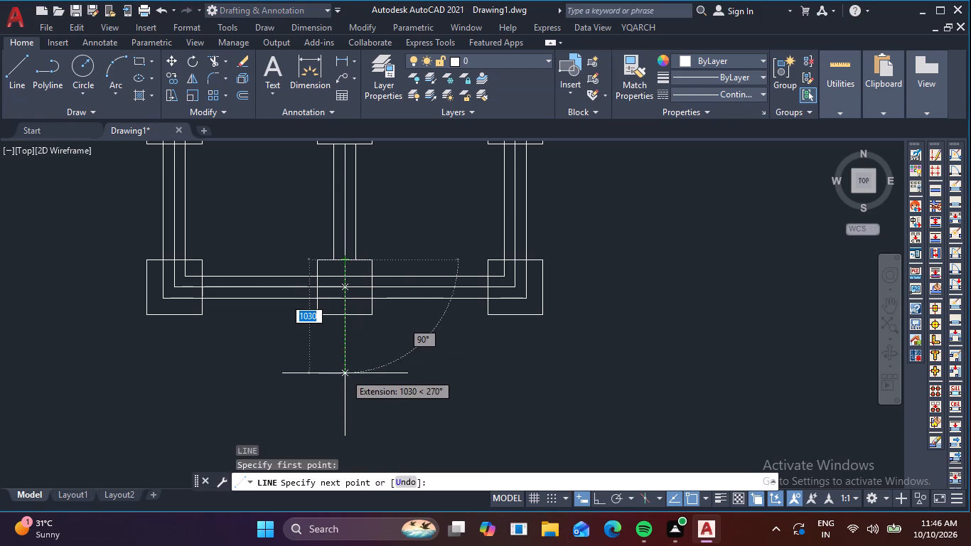
text(1000)
key(Return)
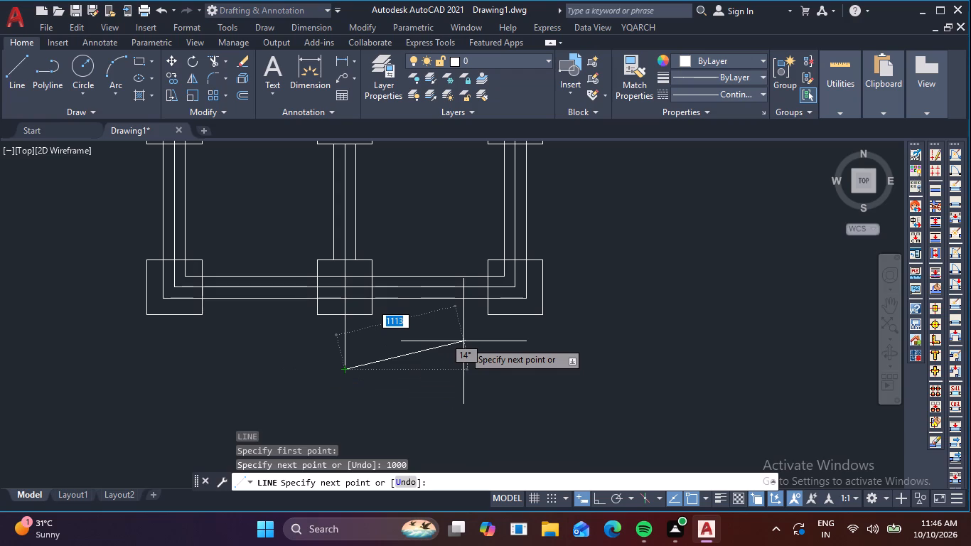
key(Escape)
Draw lines about 750 mm straight down from the centreline corners in the lower-right and lower-left squares, ending level with the middle line.
key(space)
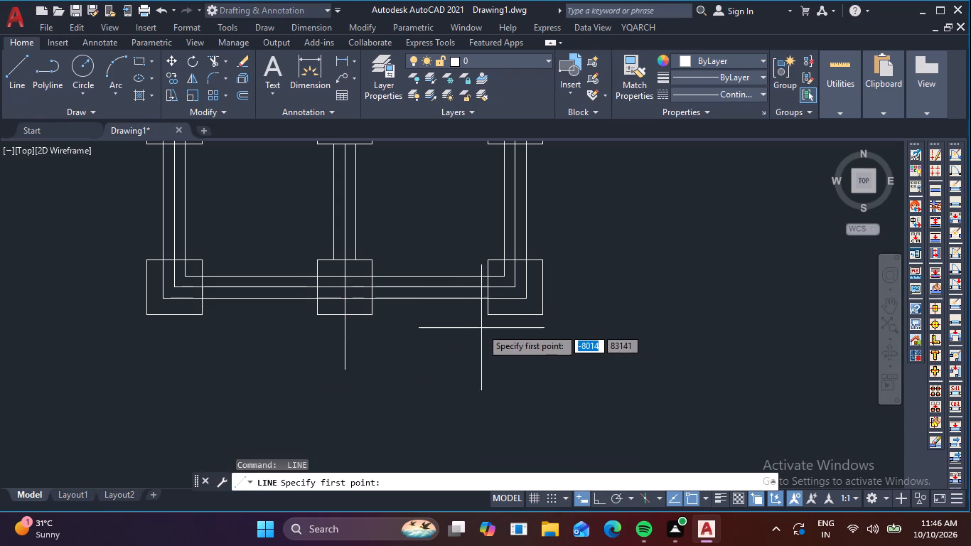
click(516, 288)
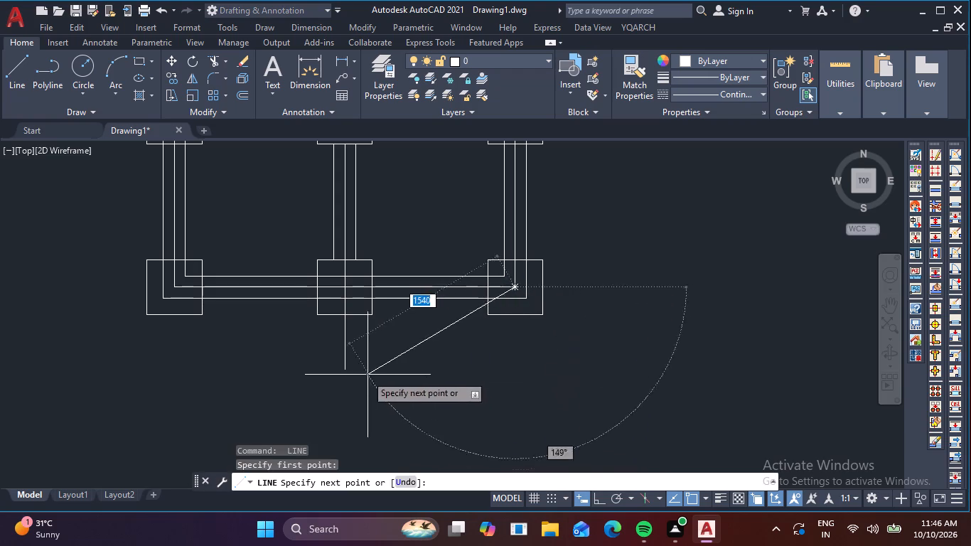
click(518, 370)
key(space)
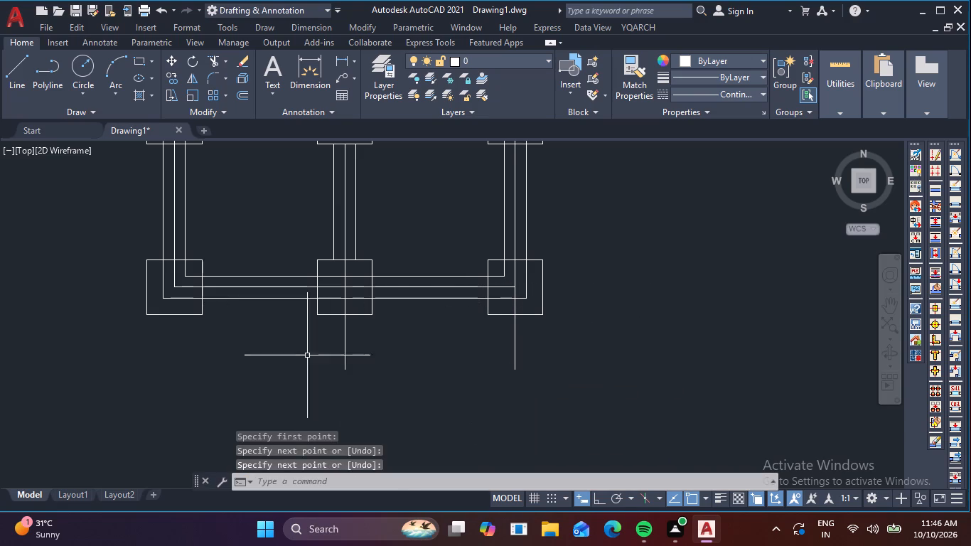
key(space)
click(171, 284)
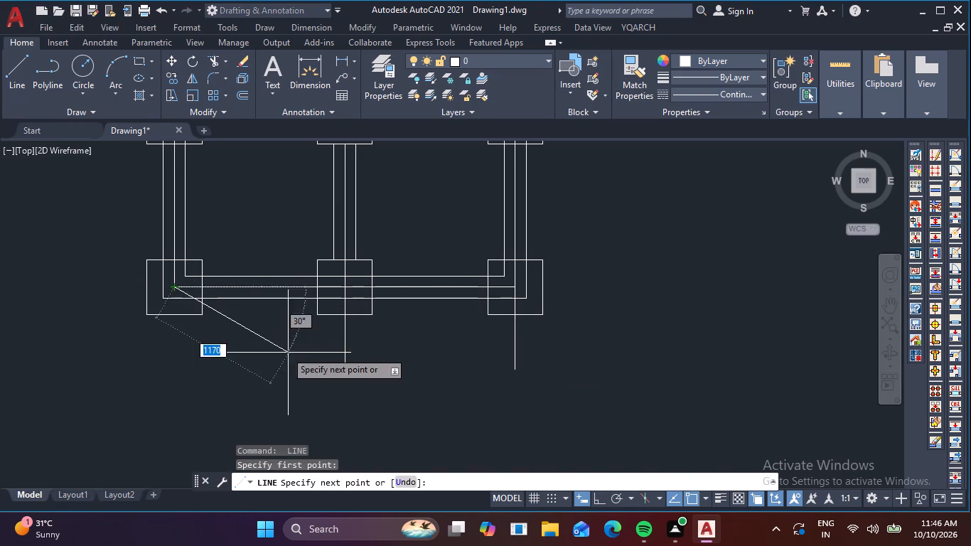
click(172, 370)
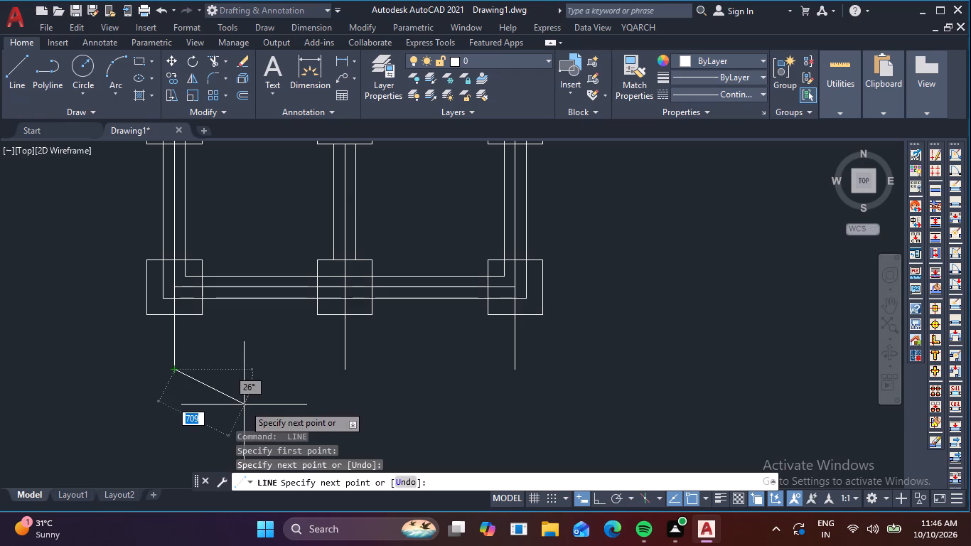
key(Escape)
scroll(237, 385, down, 2)
scroll(365, 350, up, 3)
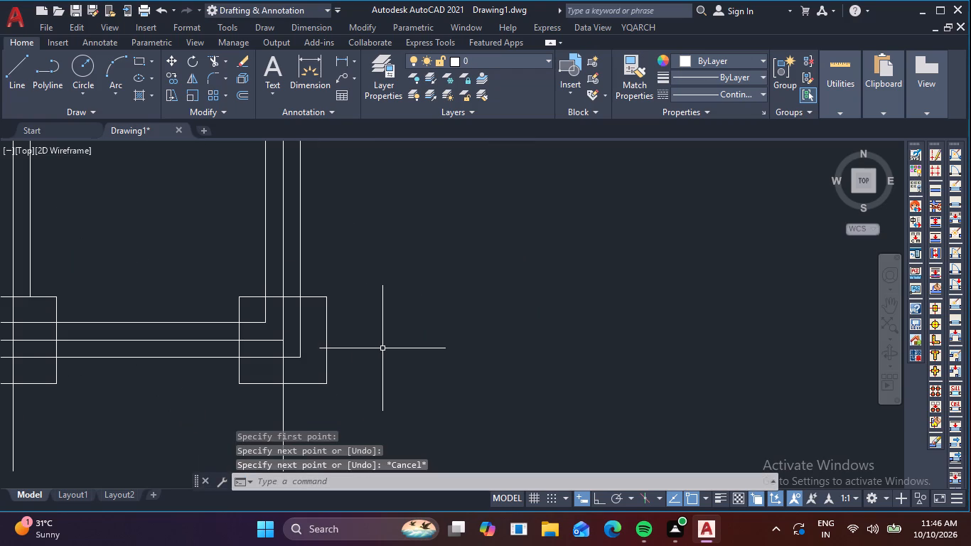
Draw centreline extensions about 760 mm outward to the right from the centreline corners in the lower-right and upper-right squares, ending level.
key(space)
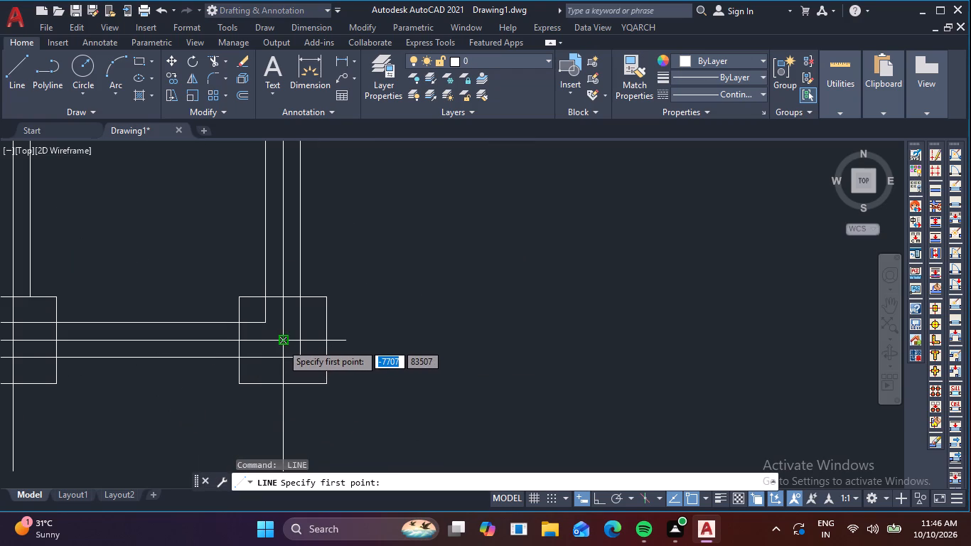
key(Escape)
scroll(341, 322, down, 2)
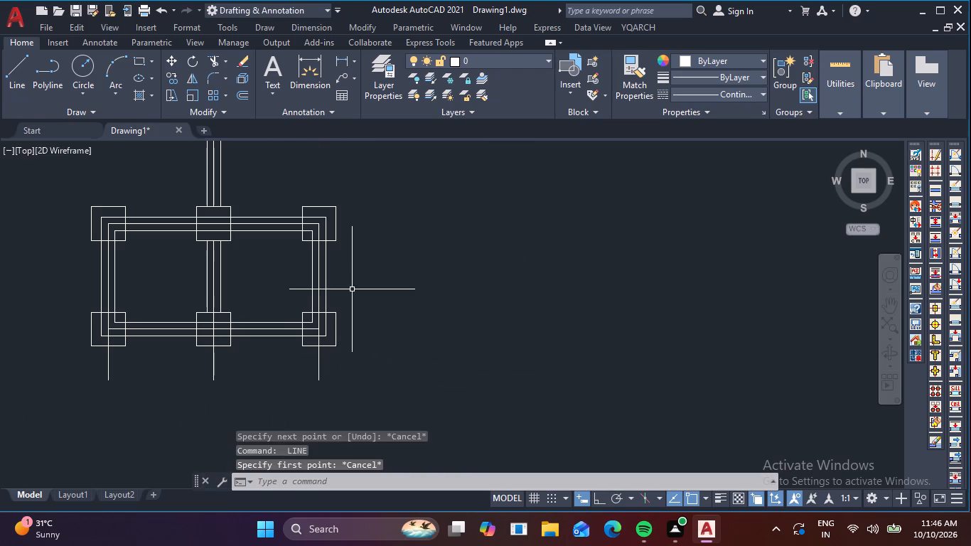
scroll(353, 330, up, 2)
key(space)
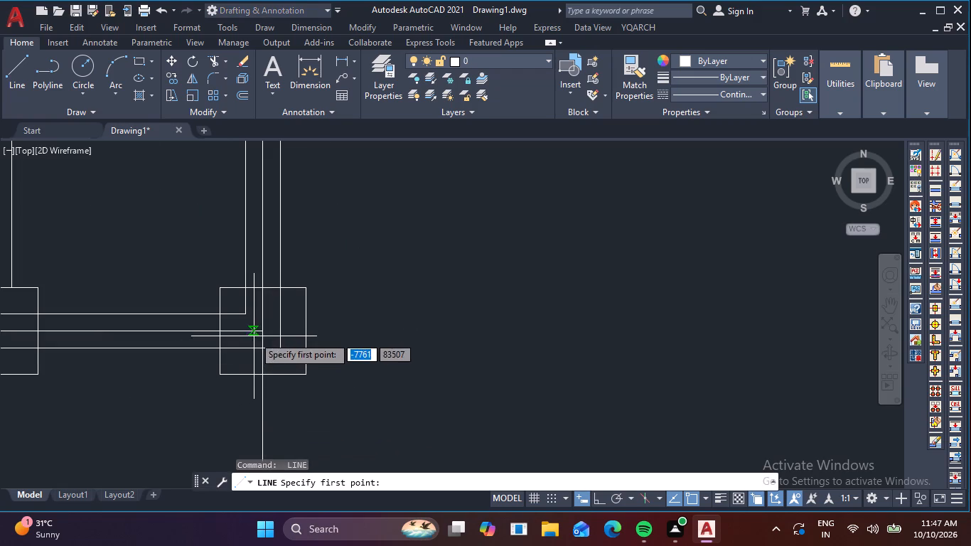
click(264, 333)
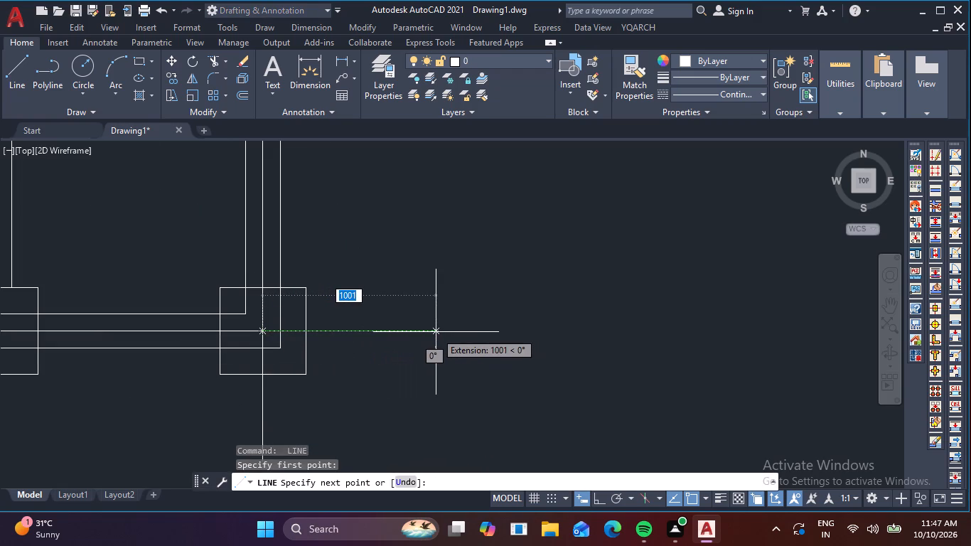
click(395, 335)
key(Escape)
scroll(370, 354, down, 3)
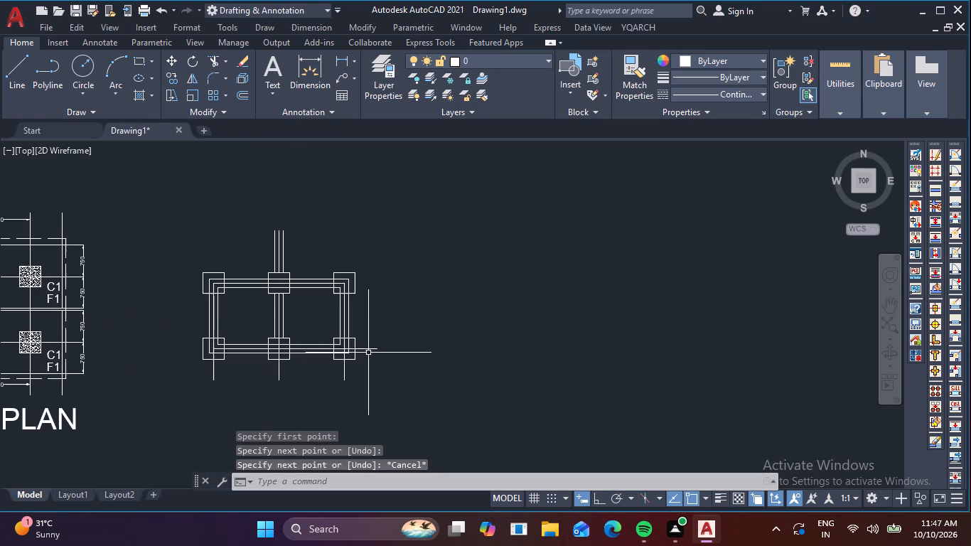
scroll(351, 297, up, 1)
key(space)
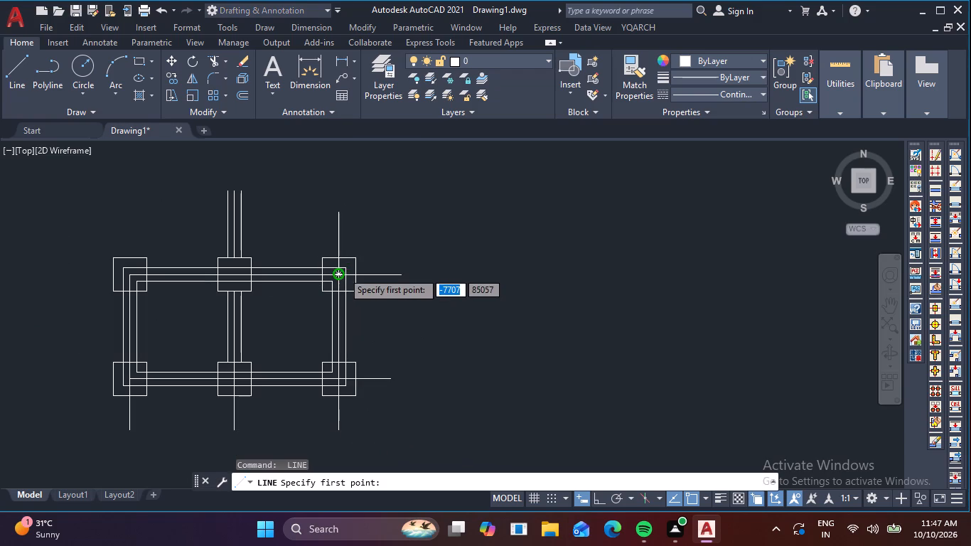
click(338, 276)
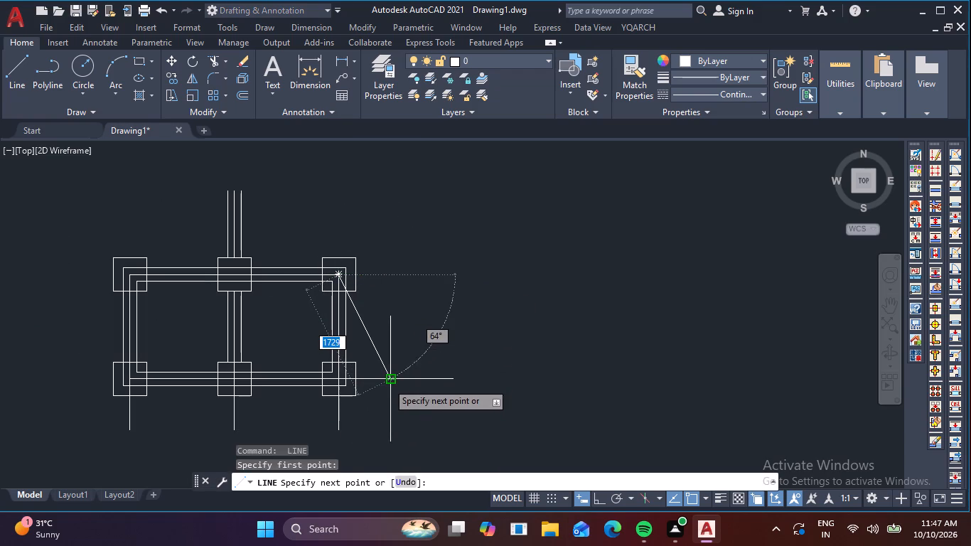
click(390, 273)
key(Escape)
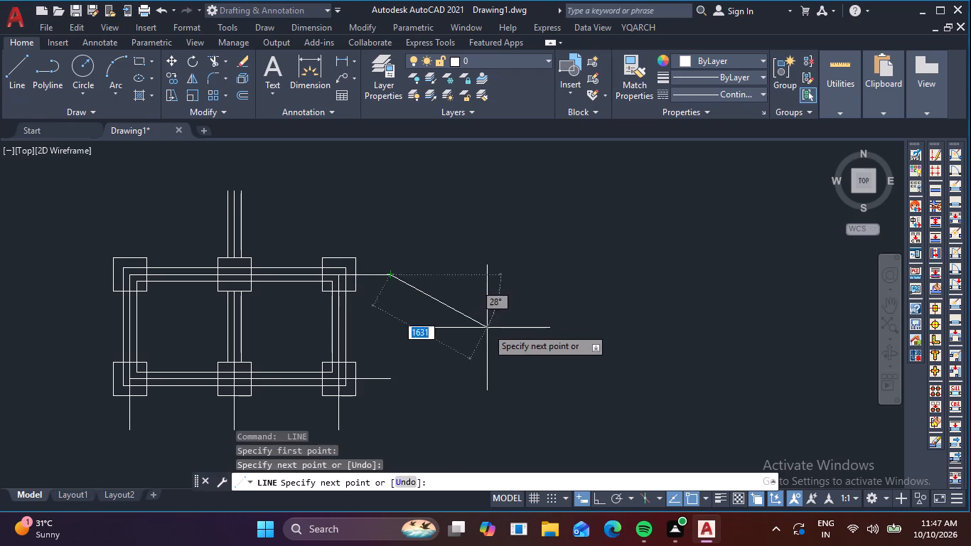
Draw centreline extensions about 700 mm outward to the left from the centreline corners in the lower-left and upper-left squares, ending level.
middle_drag(397, 342, 520, 317)
key(space)
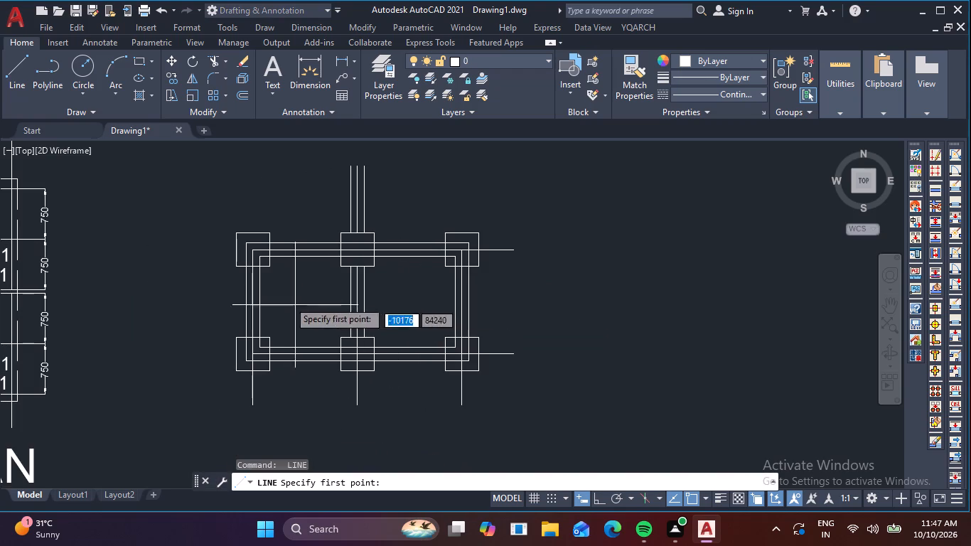
scroll(238, 278, up, 2)
scroll(286, 299, down, 1)
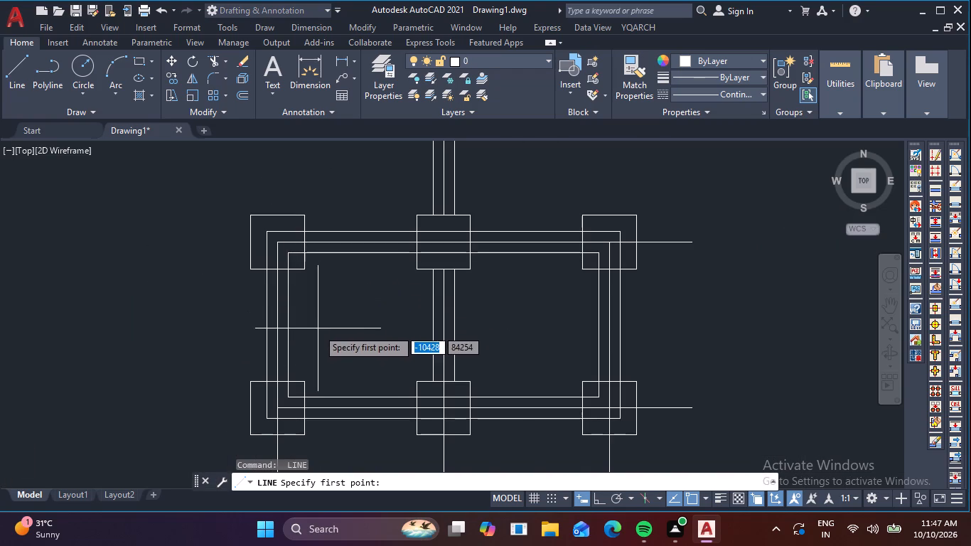
click(274, 406)
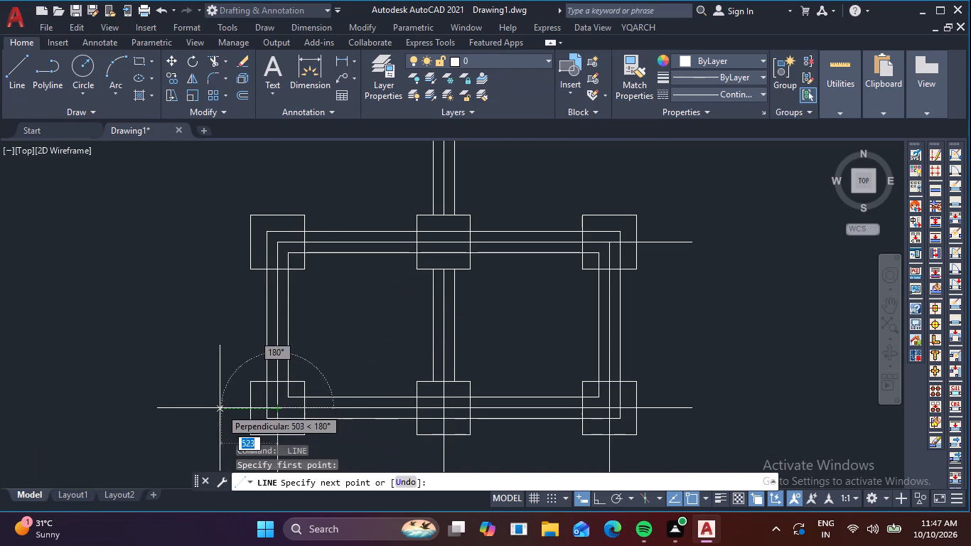
click(202, 405)
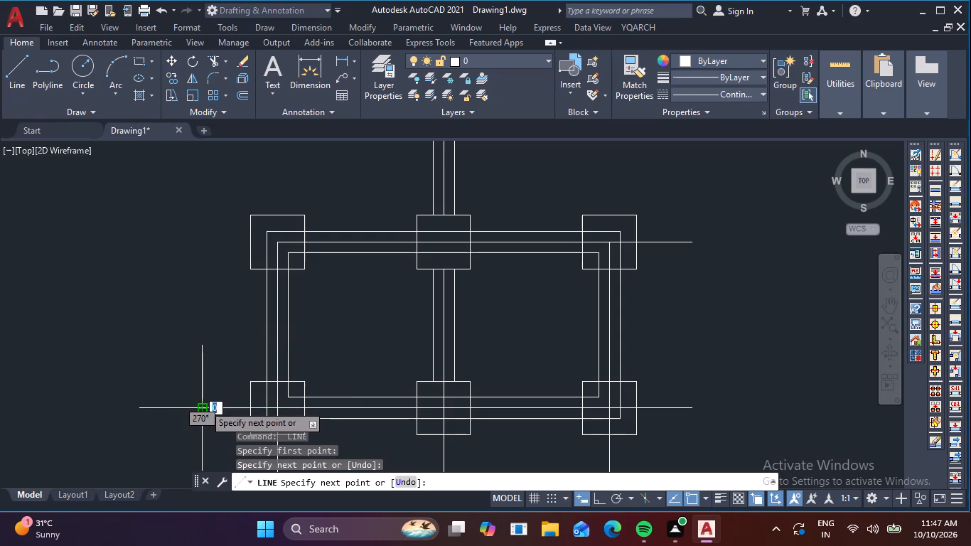
key(Escape)
key(space)
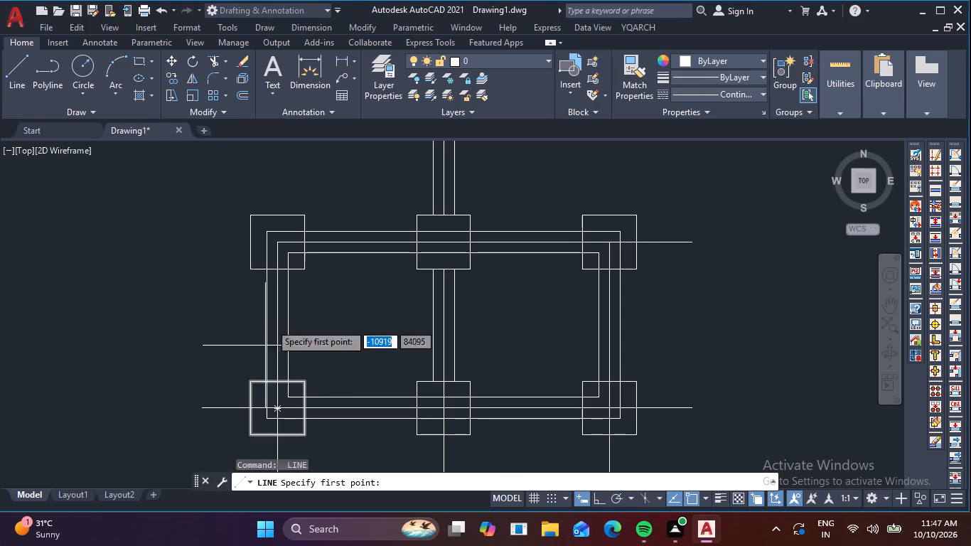
click(274, 242)
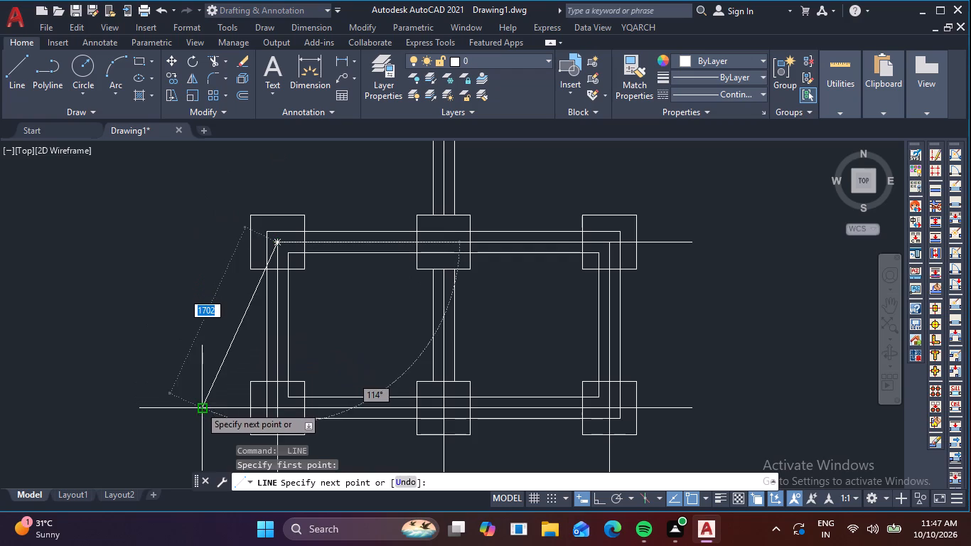
click(200, 242)
key(Escape)
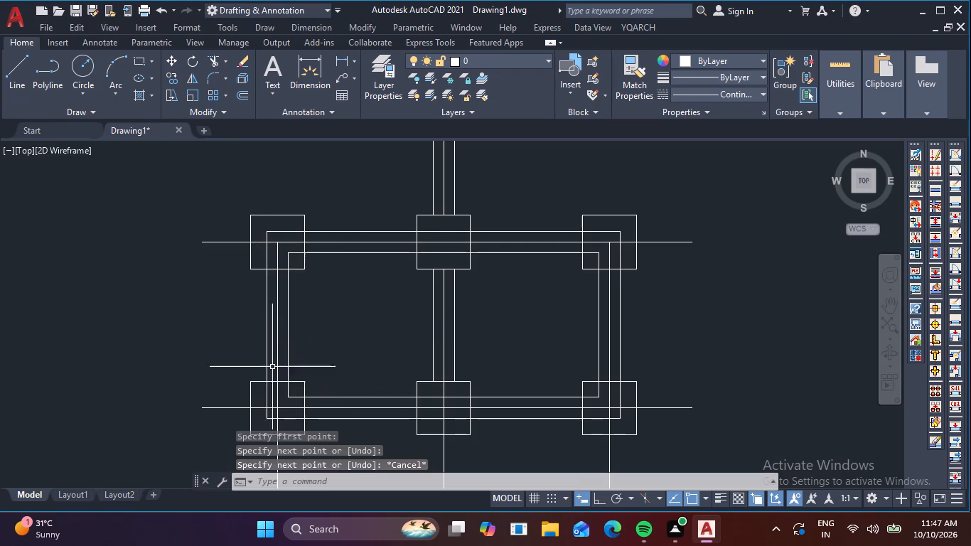
Draw a line about 700 mm straight up from the centreline corner in the upper-left square.
middle_drag(386, 315, 395, 386)
key(space)
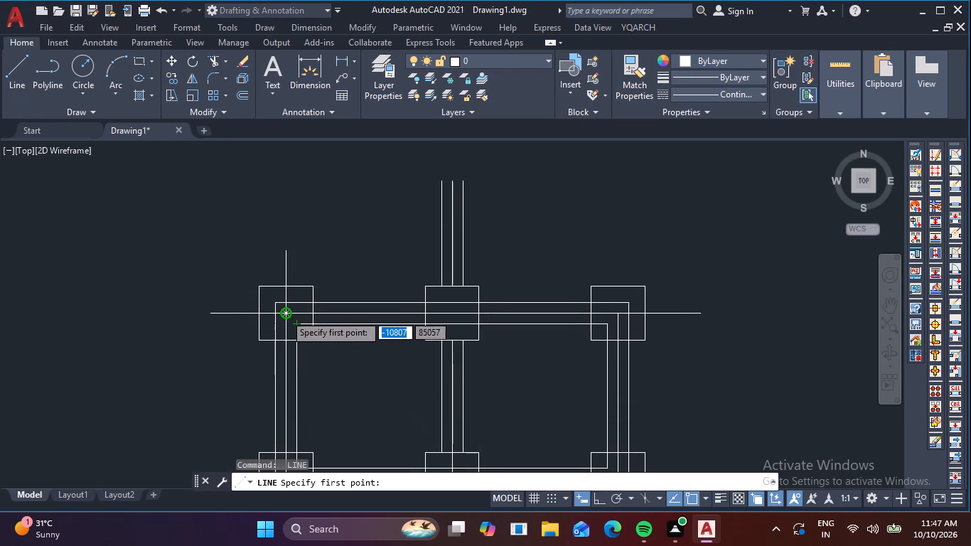
click(281, 313)
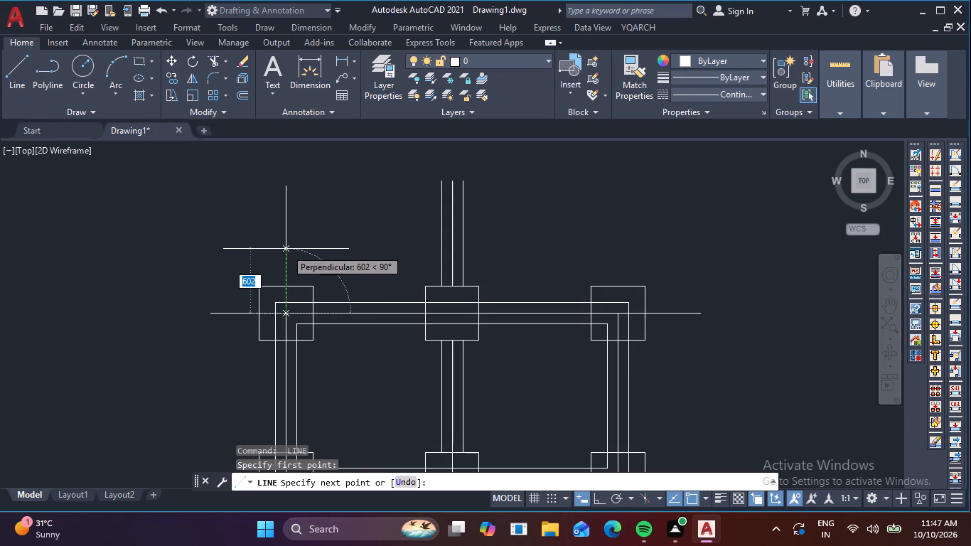
click(286, 237)
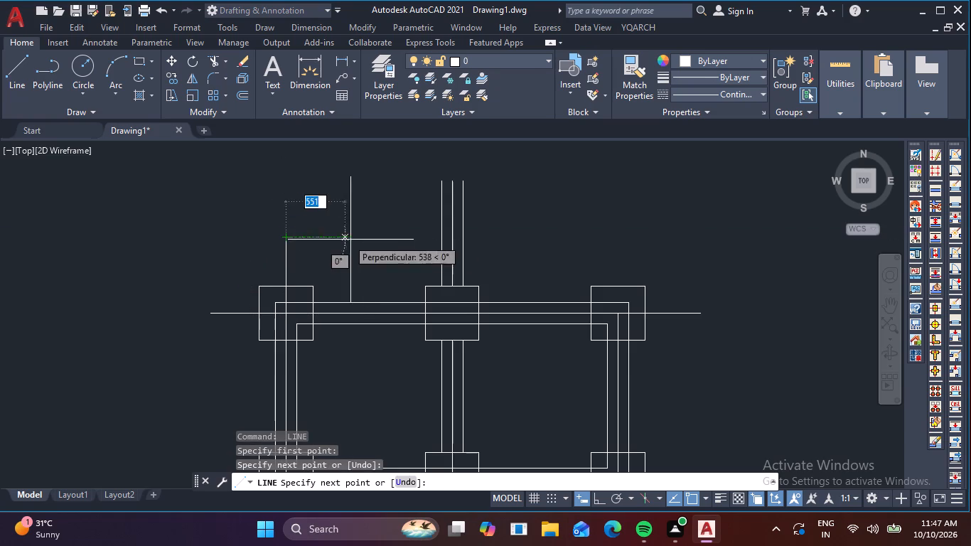
key(Escape)
Erase the three vertical lines projecting above the upper-middle square.
click(521, 245)
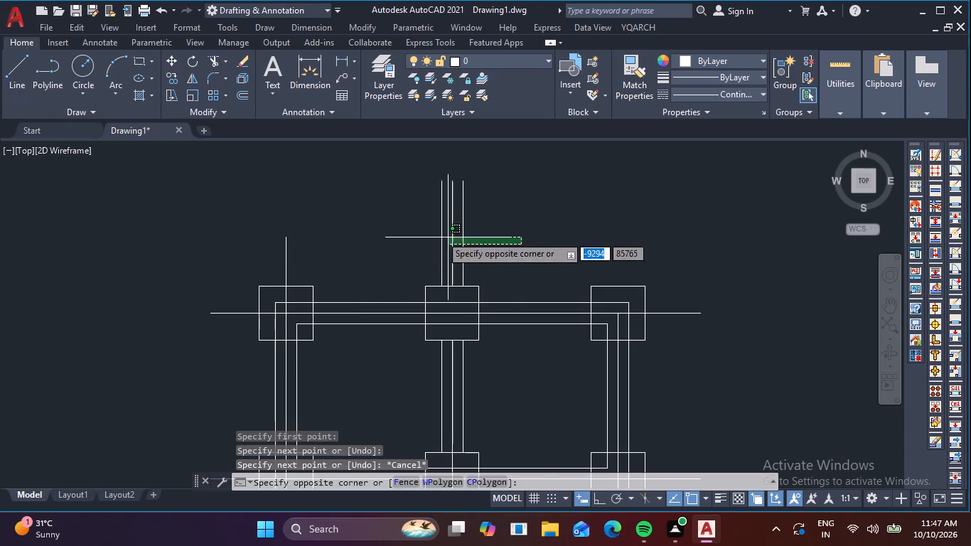
click(409, 222)
key(Delete)
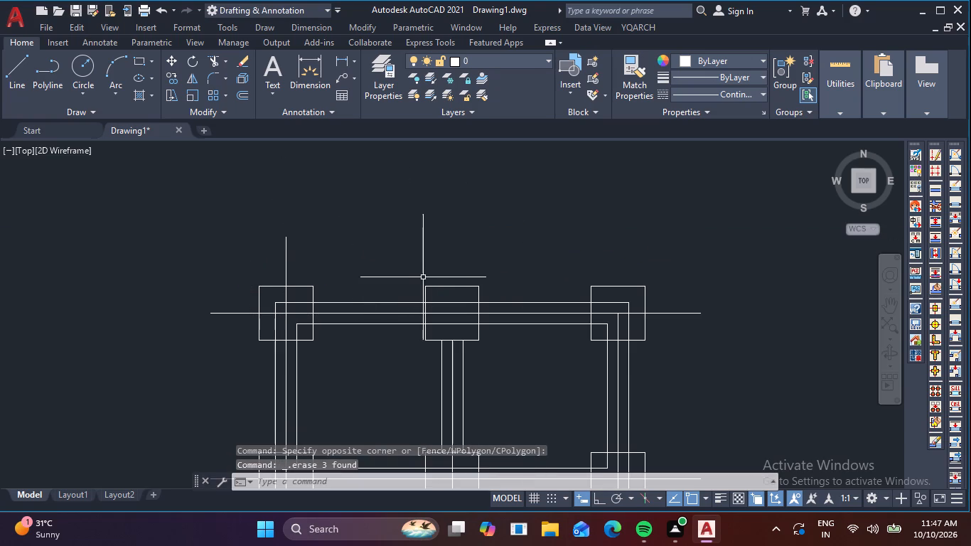
Draw lines straight up from the middle centreline's end on the upper-middle square's bottom edge and the upper-right centreline corner, level with the upper-left extension.
key(l)
key(space)
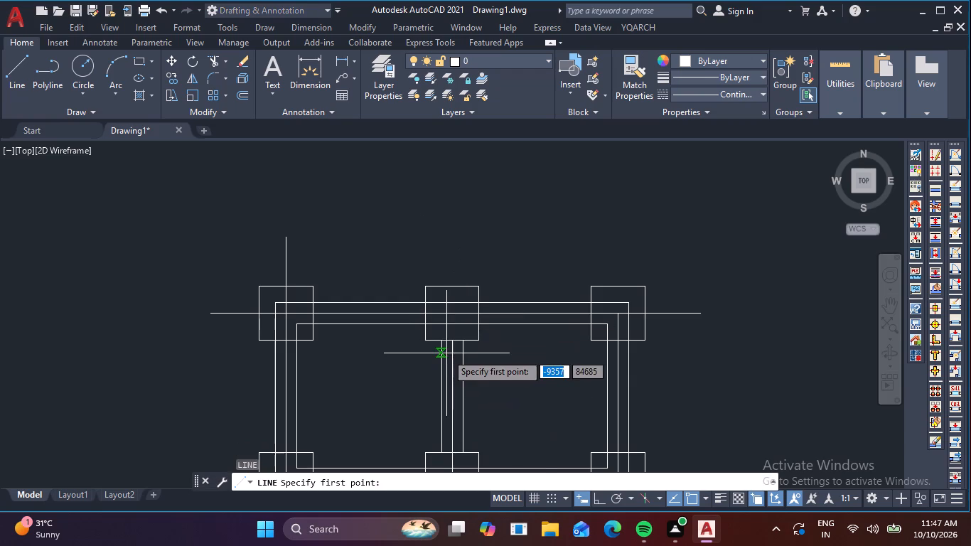
click(451, 342)
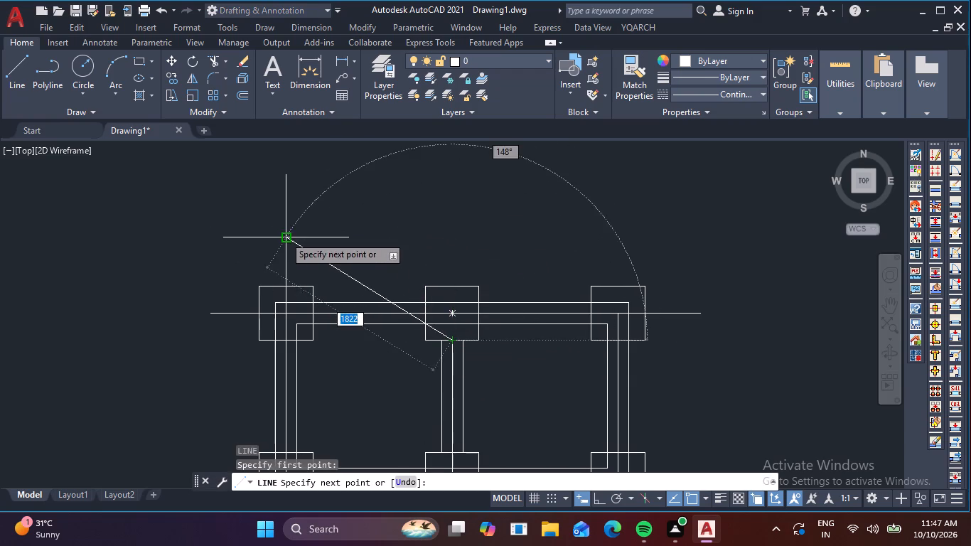
click(454, 237)
key(space)
key(space)
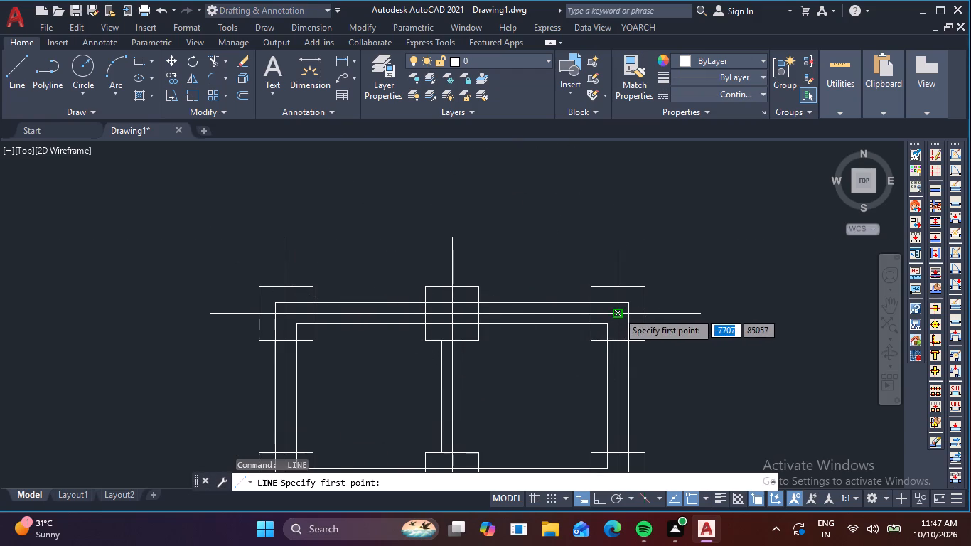
click(618, 312)
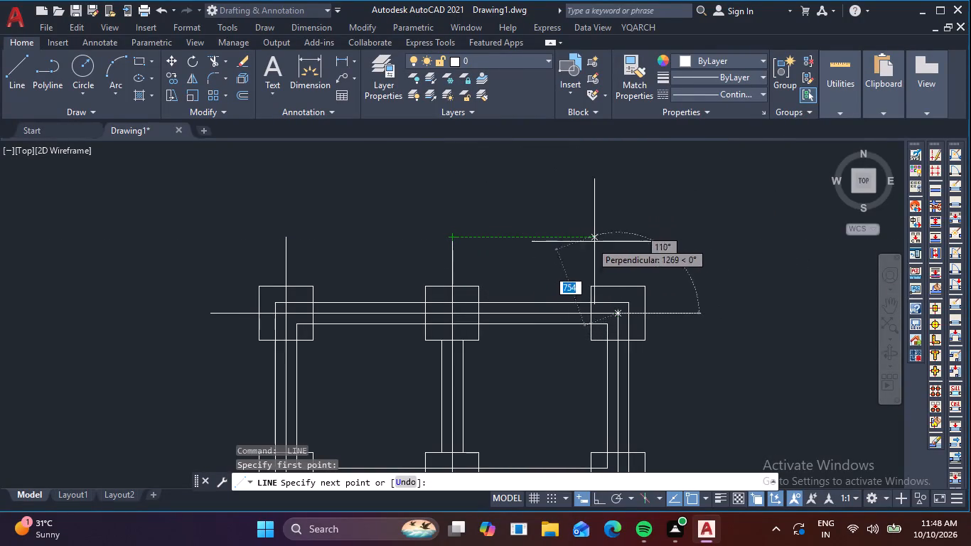
click(619, 237)
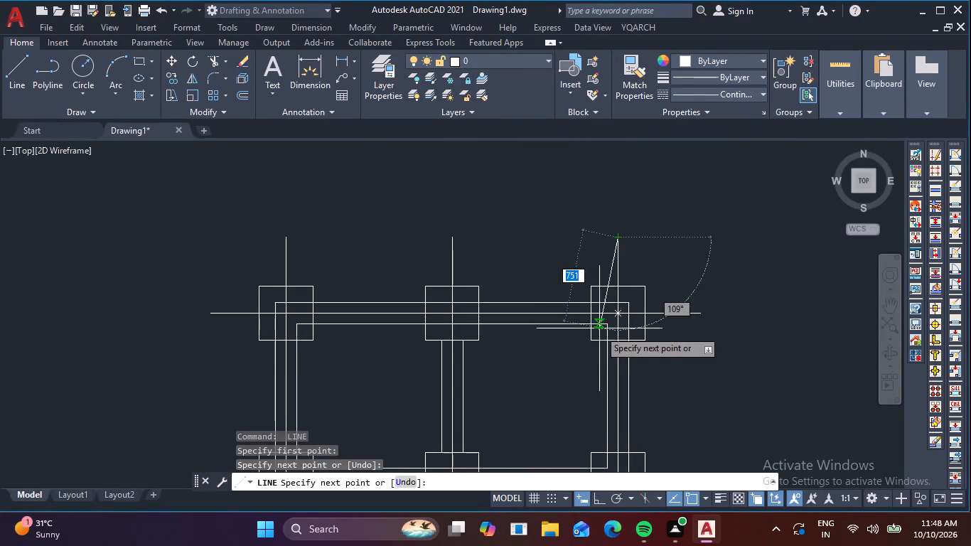
key(Escape)
Hatch every region inside the upper-left square with the AR-SAND pattern.
scroll(591, 342, down, 1)
middle_drag(564, 318, 553, 250)
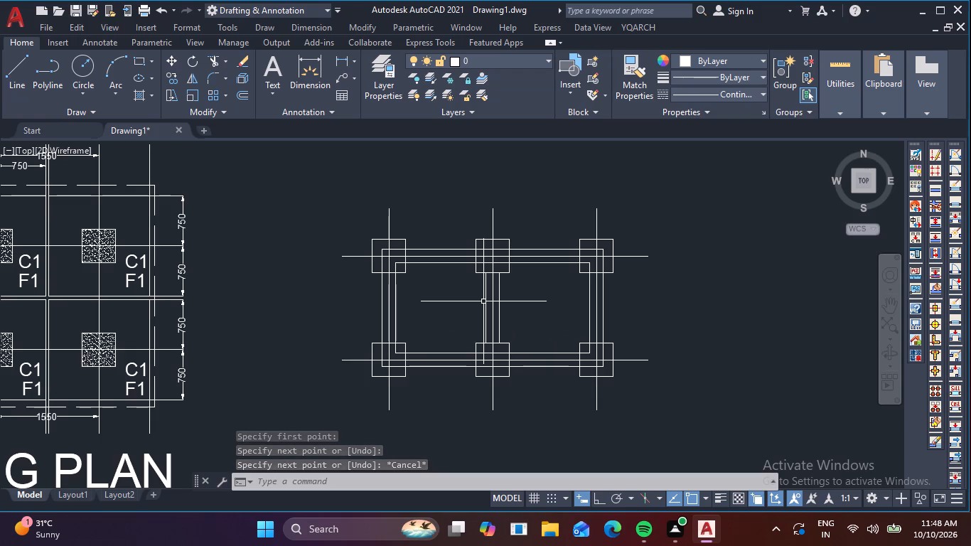
text(H)
key(space)
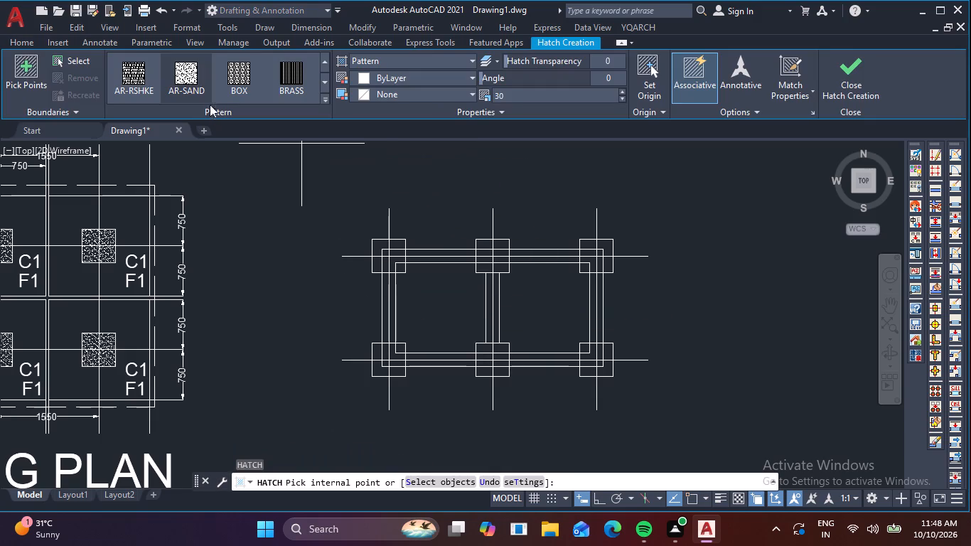
click(191, 77)
scroll(412, 239, up, 1)
click(387, 250)
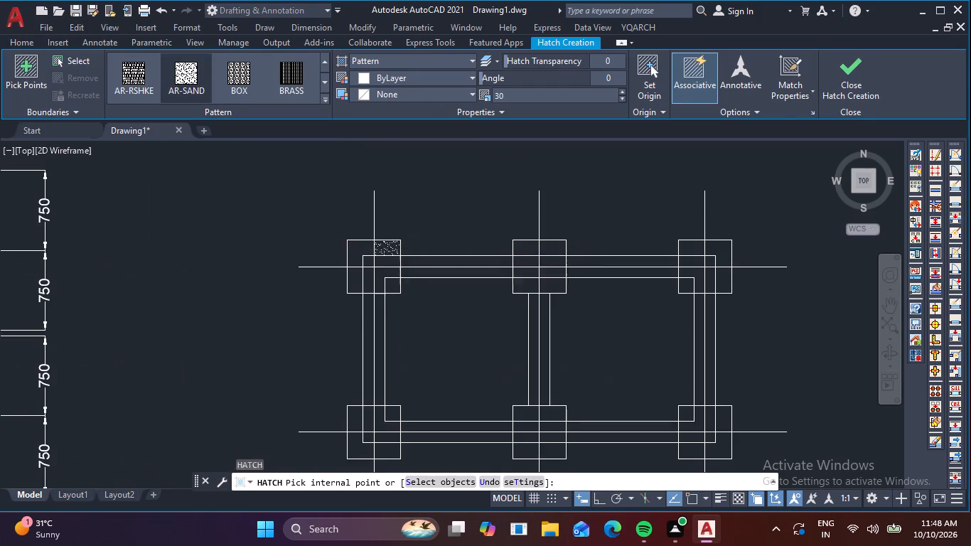
click(357, 252)
click(360, 279)
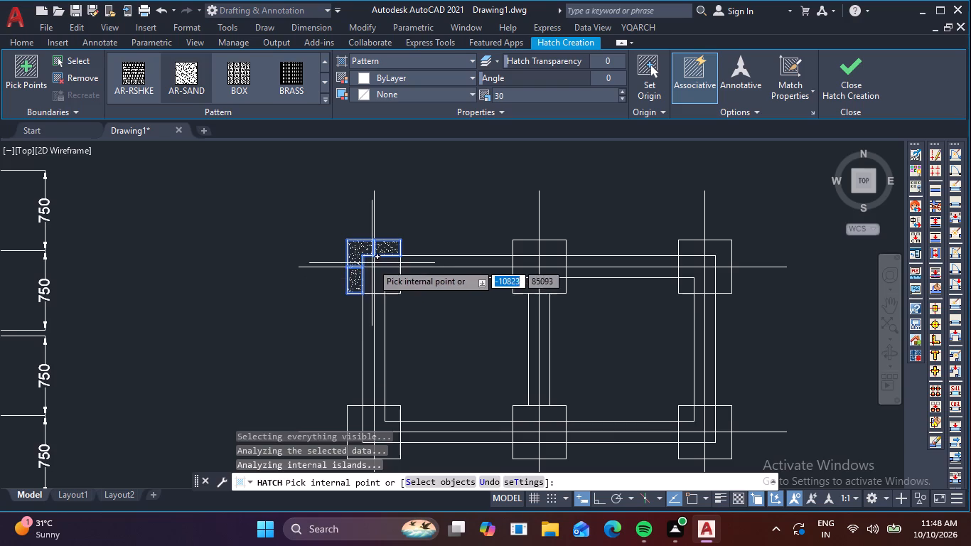
click(372, 263)
click(370, 276)
click(382, 274)
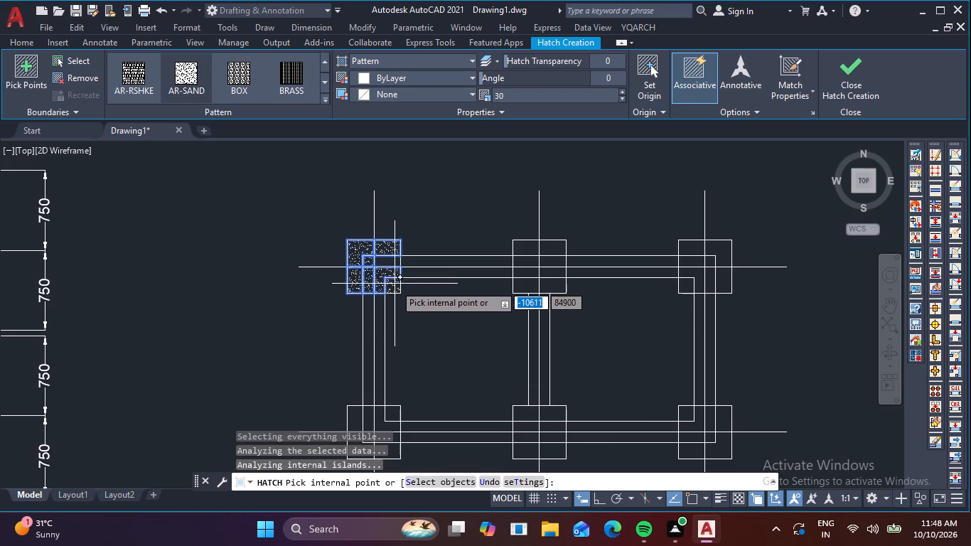
click(395, 286)
click(390, 264)
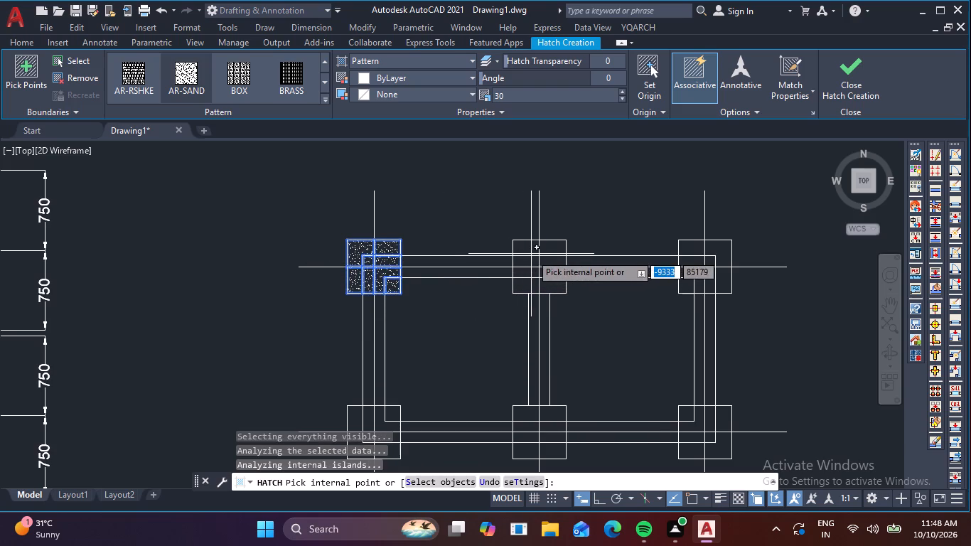
Add all regions of the upper-middle square to the AR-SAND hatch.
click(531, 254)
click(557, 247)
scroll(551, 265, up, 2)
click(551, 265)
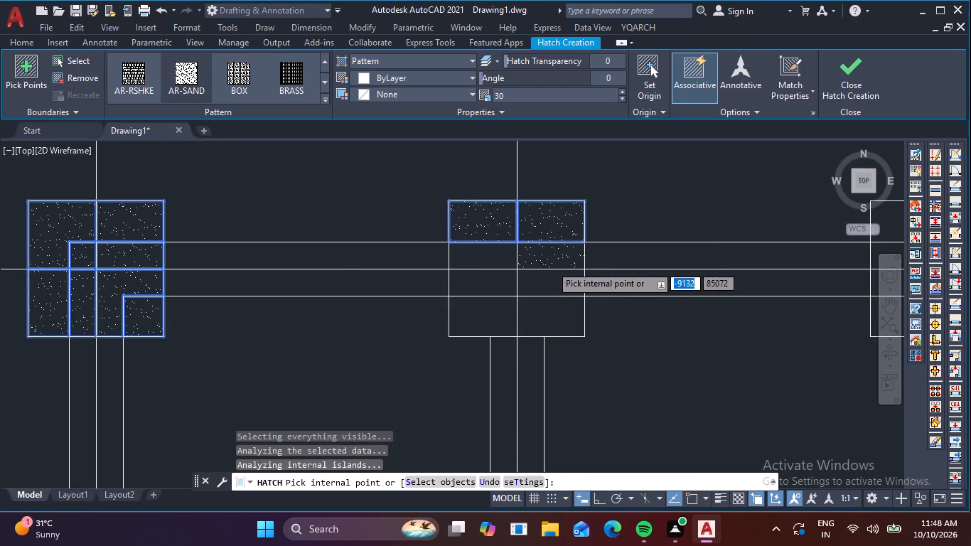
click(548, 277)
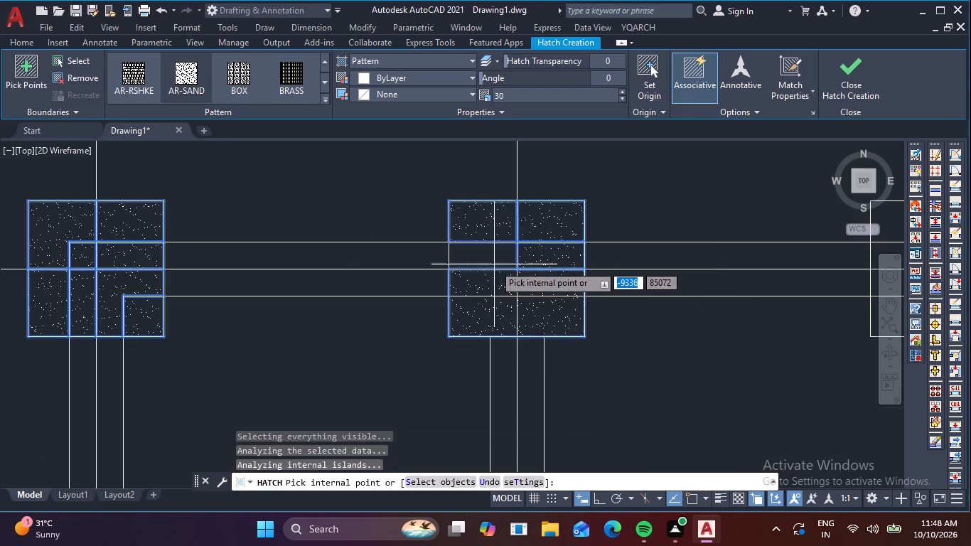
click(494, 262)
Add all regions of the upper-right square to the AR-SAND hatch.
scroll(516, 266, down, 2)
scroll(697, 269, up, 2)
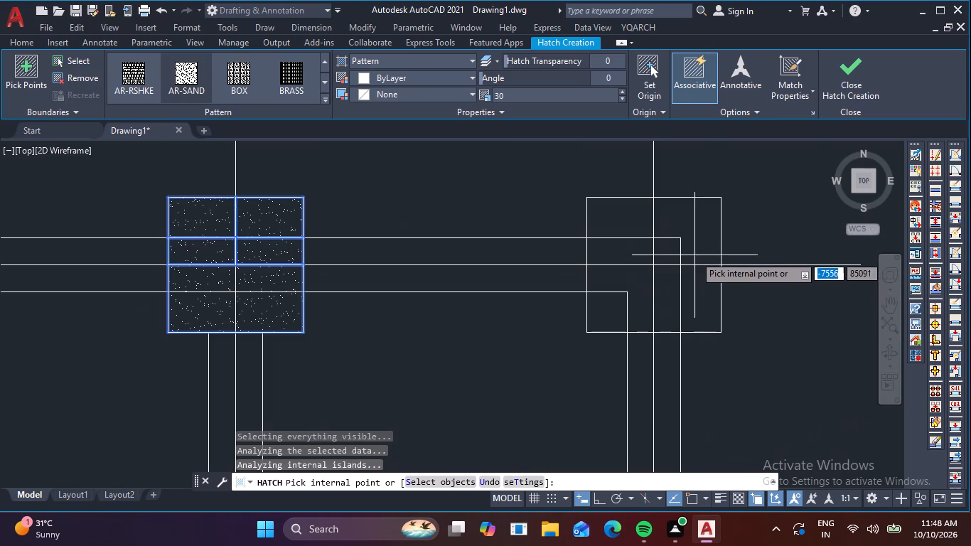
click(694, 248)
click(693, 291)
click(670, 299)
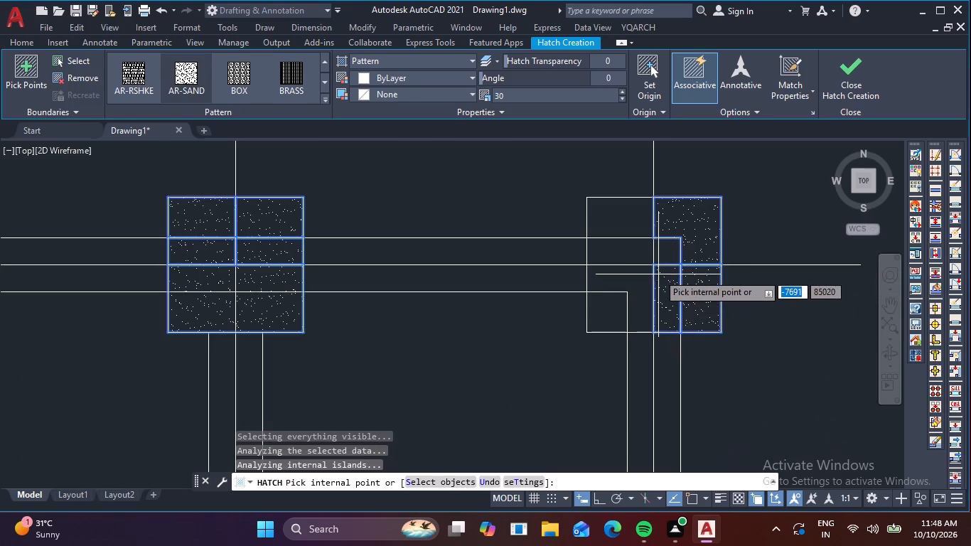
click(665, 259)
click(640, 262)
click(640, 287)
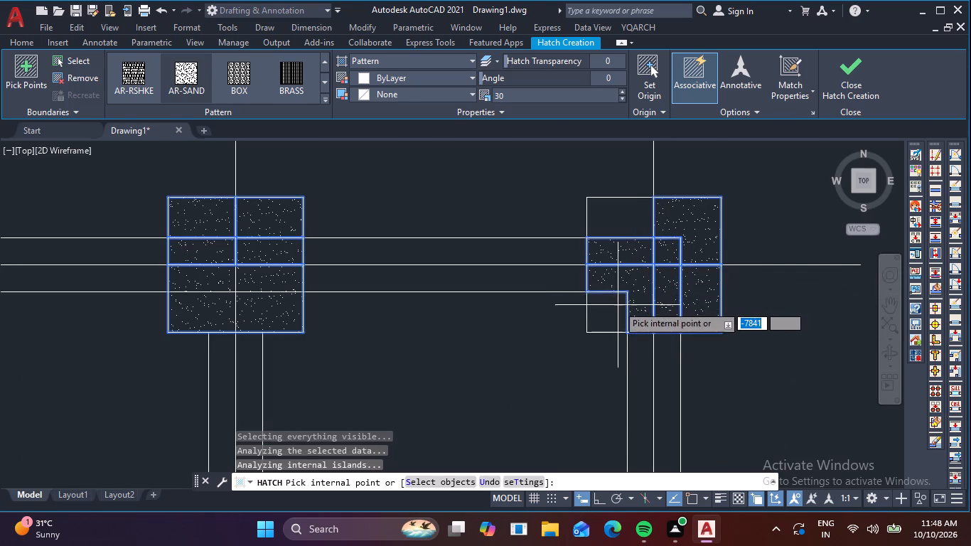
click(618, 305)
scroll(624, 301, down, 2)
click(626, 271)
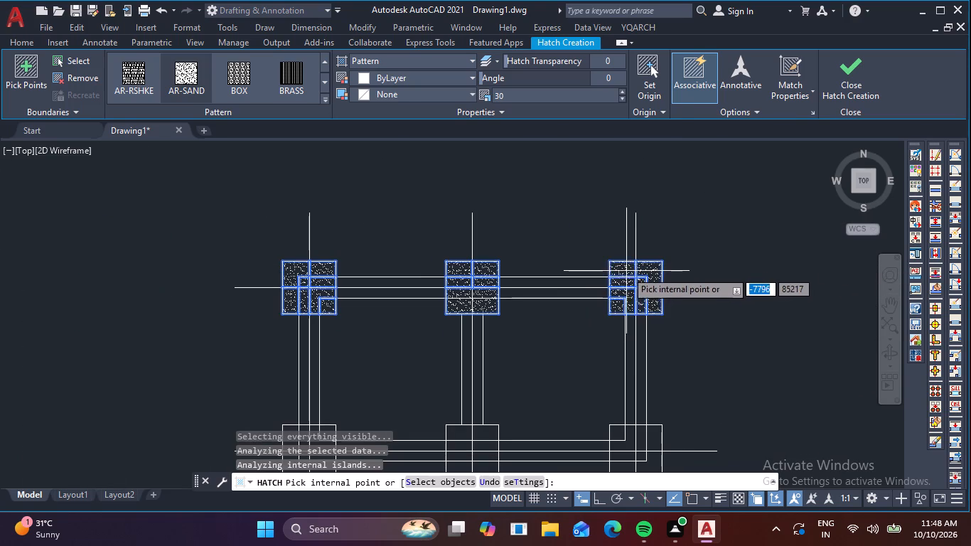
Add all regions of the lower-right square to the AR-SAND hatch.
middle_drag(704, 336, 673, 196)
scroll(621, 301, up, 1)
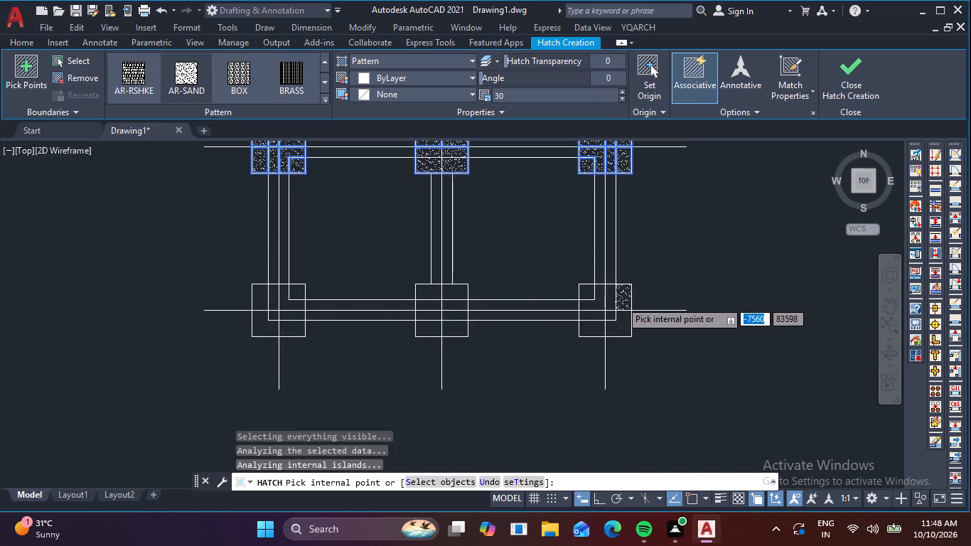
scroll(621, 301, up, 1)
click(641, 311)
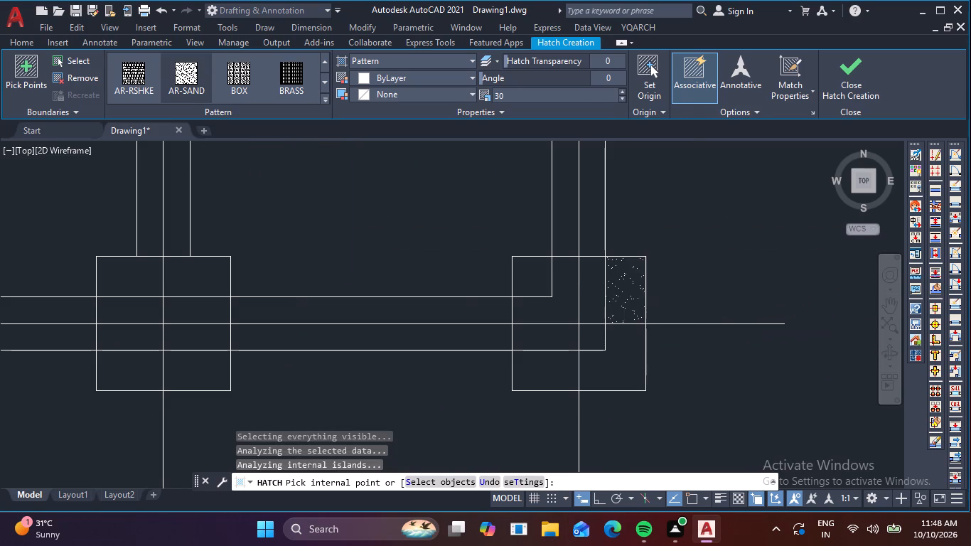
click(630, 343)
click(564, 364)
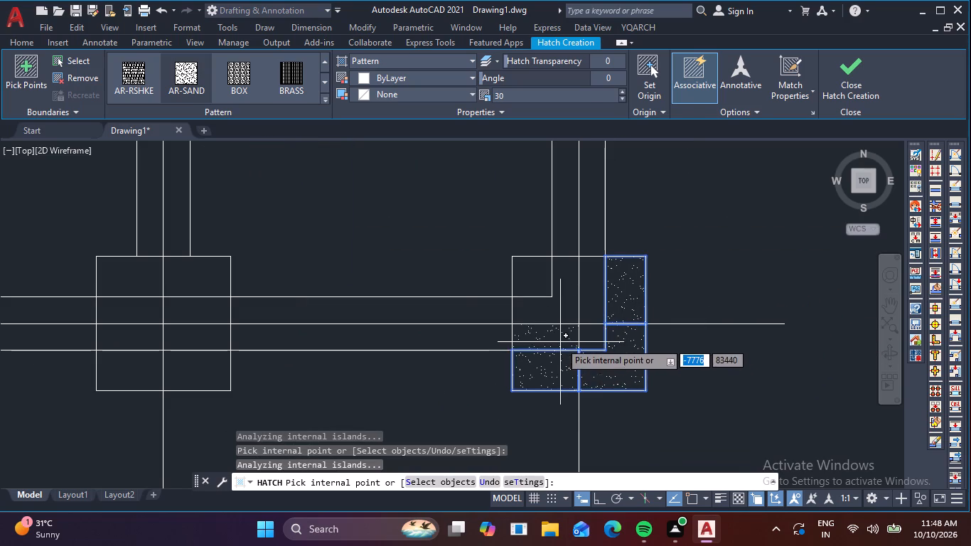
click(560, 342)
click(599, 341)
click(595, 303)
click(562, 311)
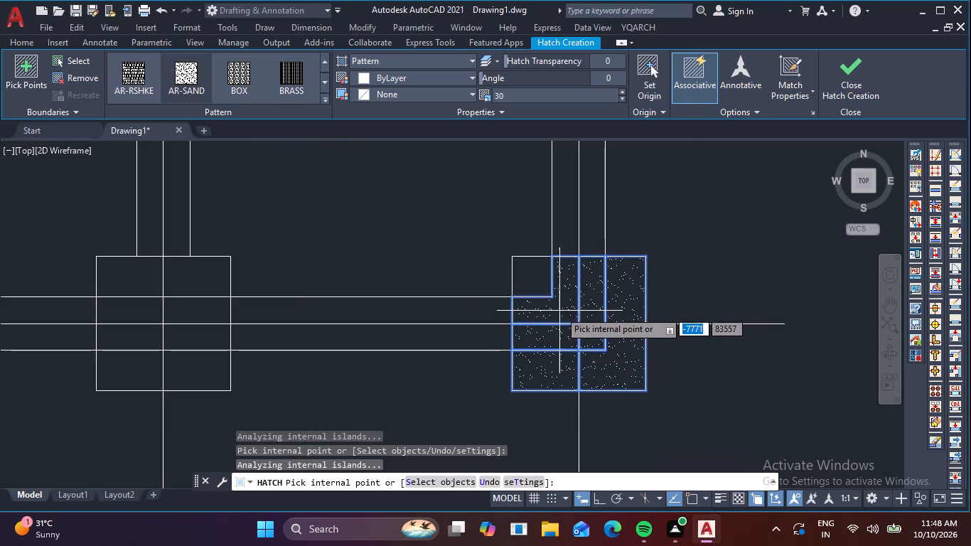
click(542, 285)
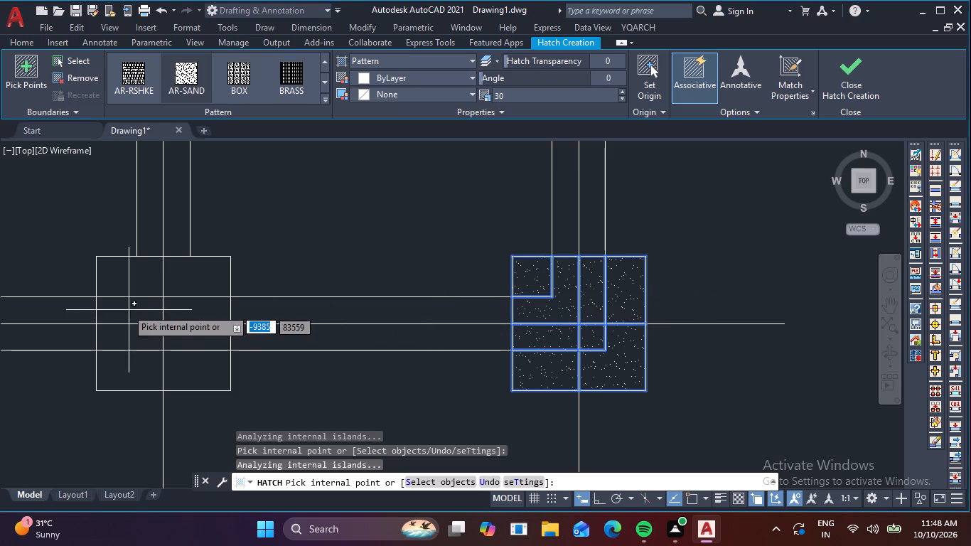
Add all regions of the lower-middle square to the AR-SAND hatch.
click(195, 284)
click(147, 288)
click(143, 309)
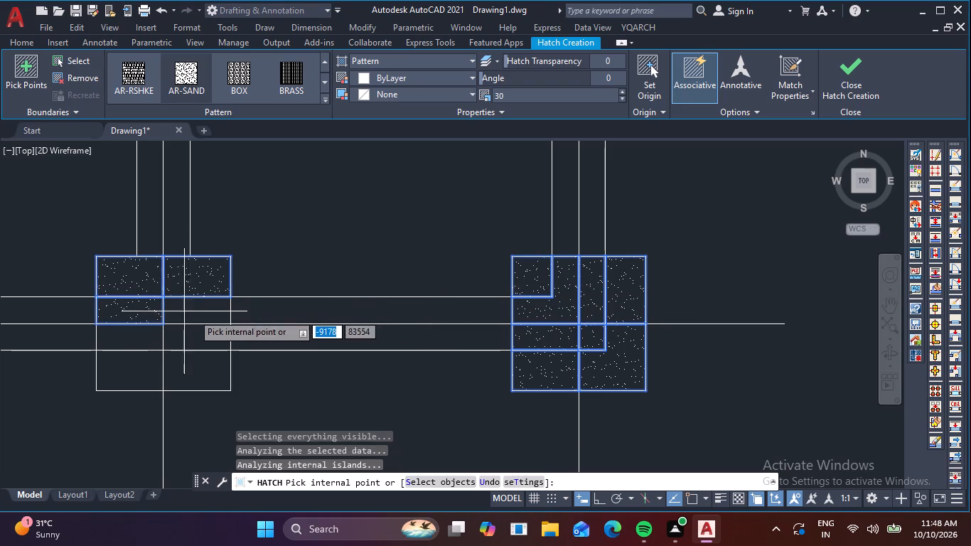
click(216, 312)
click(210, 339)
click(191, 359)
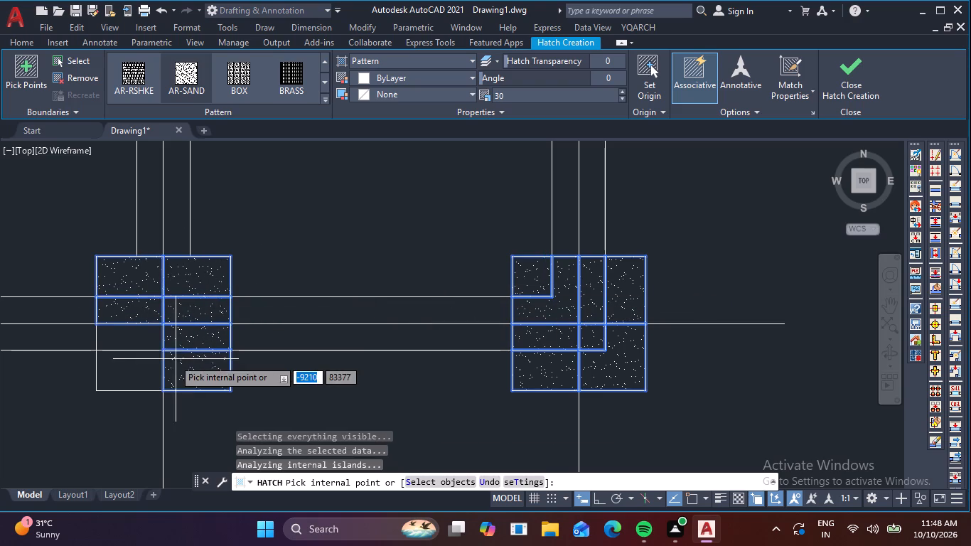
click(141, 359)
click(152, 333)
Add all regions of the lower-left square to the AR-SAND hatch and finish the hatch.
scroll(154, 331, down, 2)
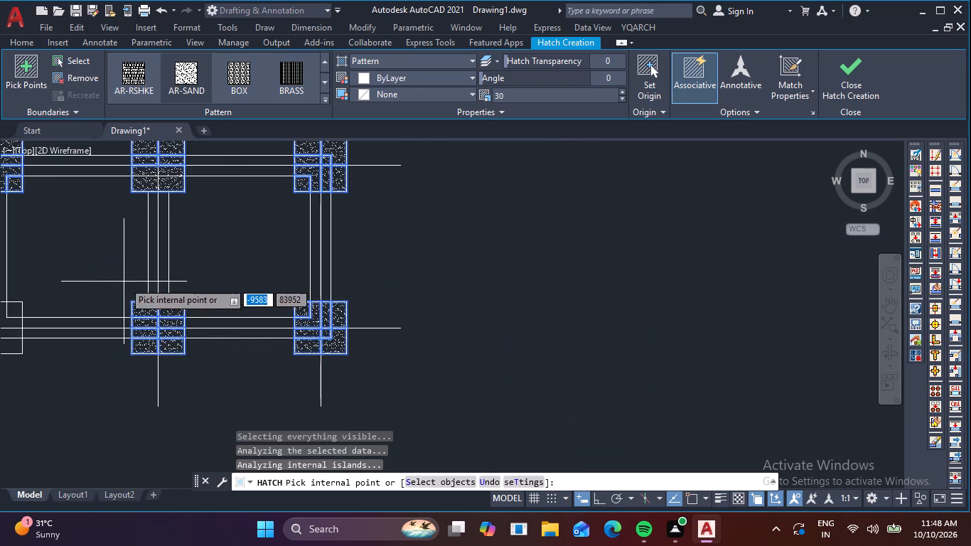
middle_drag(124, 282, 360, 263)
scroll(236, 300, up, 2)
click(271, 284)
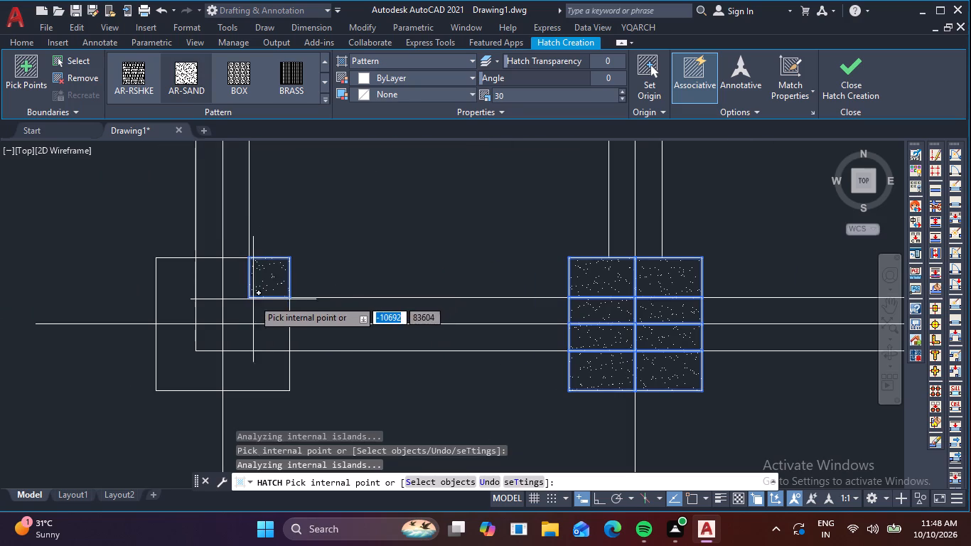
click(246, 304)
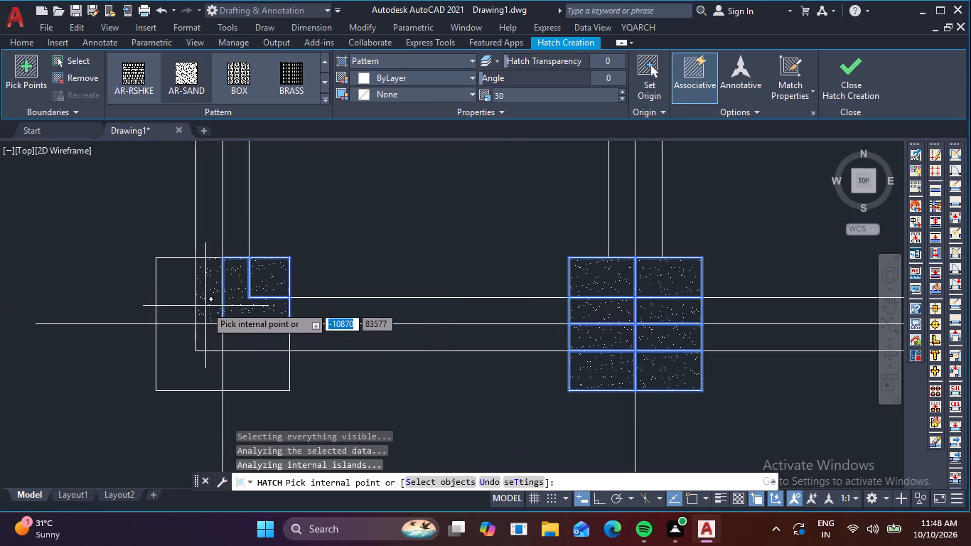
click(205, 306)
click(180, 302)
click(185, 355)
click(218, 336)
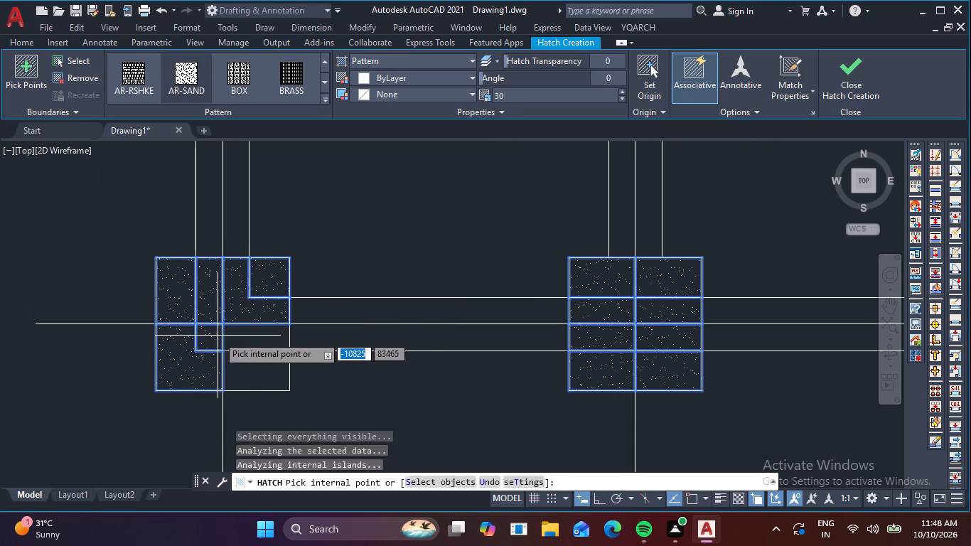
click(252, 336)
click(263, 372)
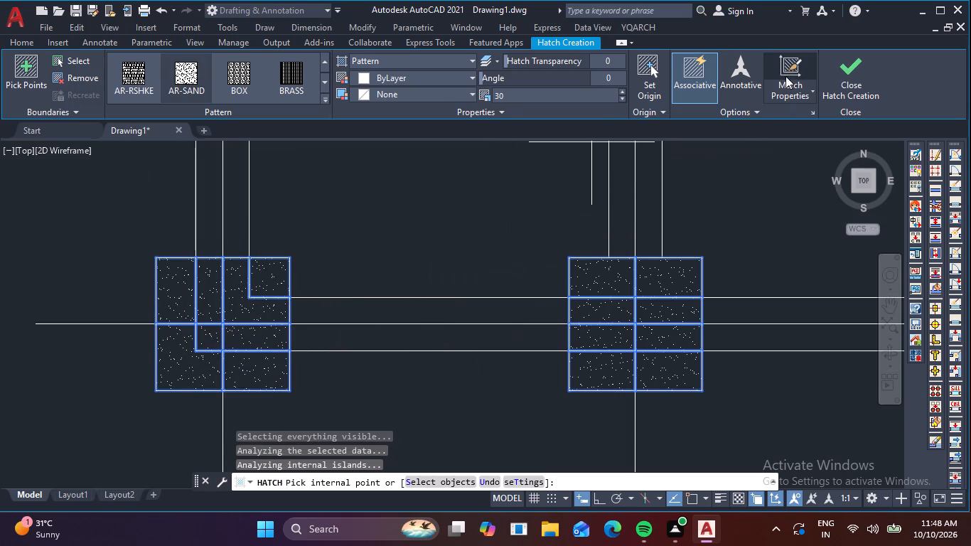
click(847, 63)
Add linear dimensions between the lower ends of the three vertical centrelines, one for each of the two bays.
scroll(687, 243, down, 2)
middle_drag(644, 287, 532, 355)
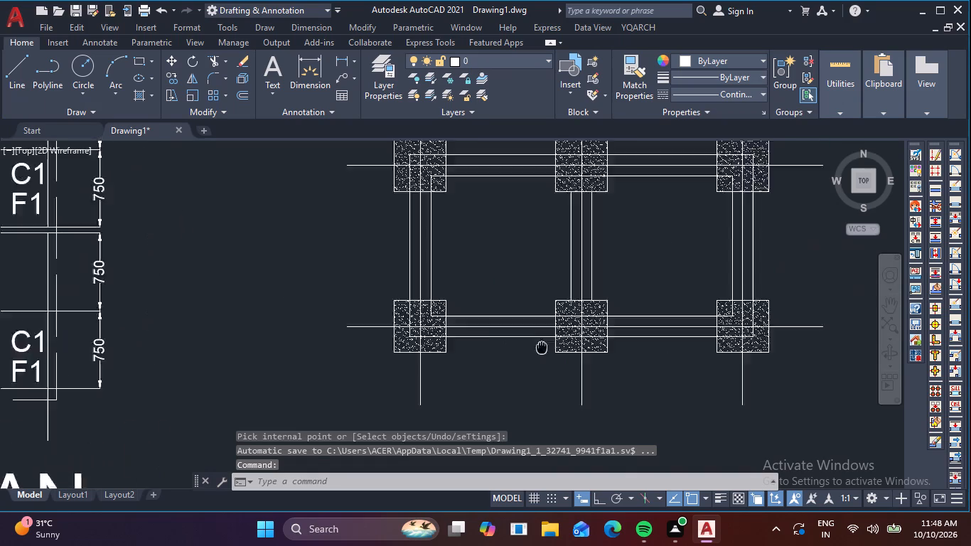
middle_drag(532, 355, 456, 400)
scroll(538, 301, down, 1)
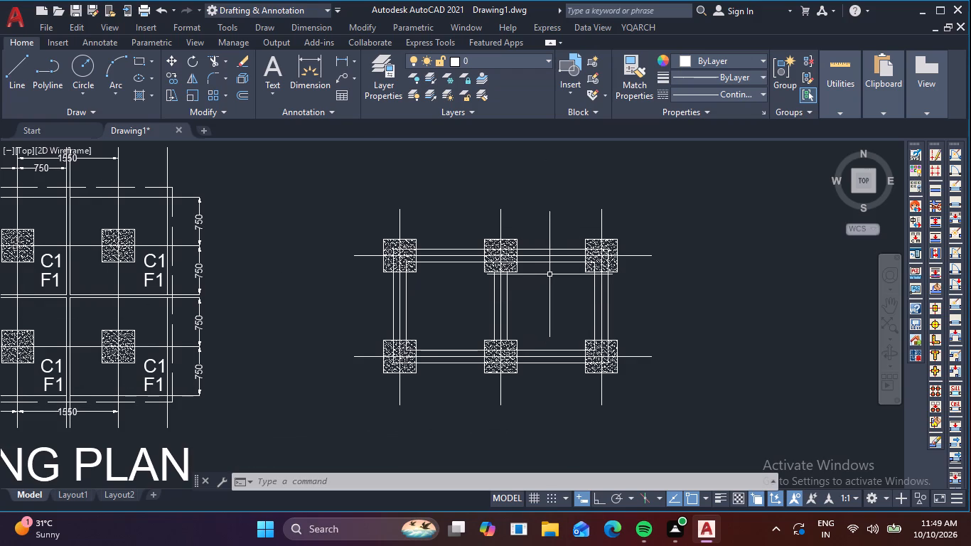
text(DLI)
key(space)
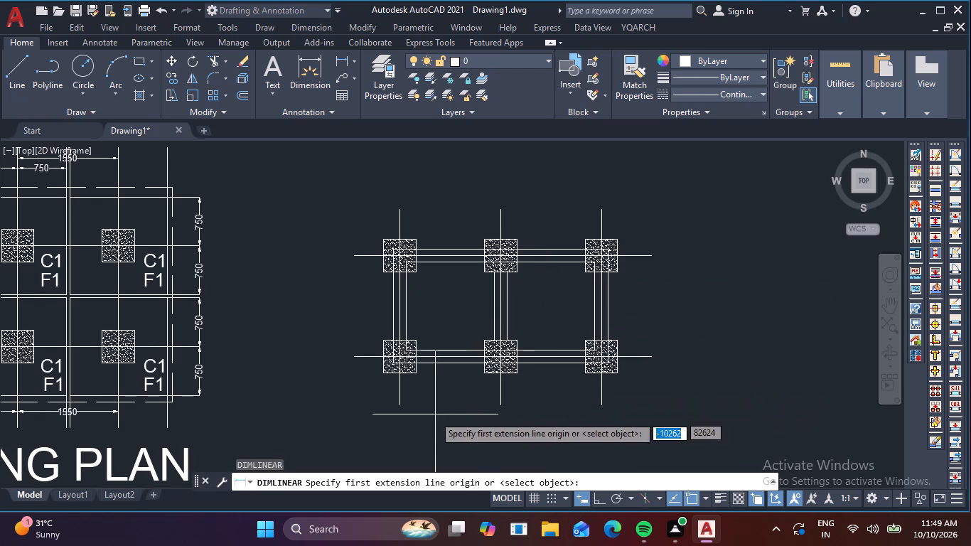
click(399, 405)
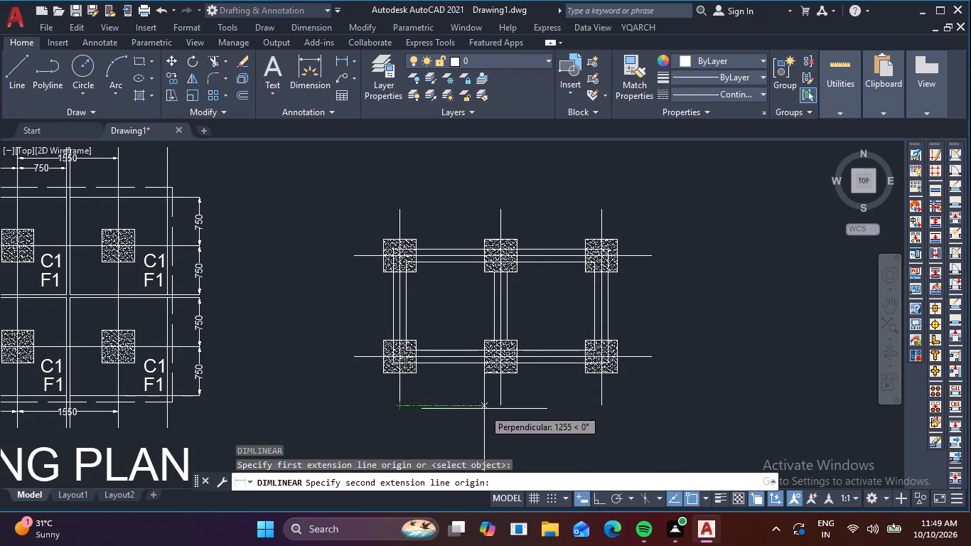
click(500, 405)
click(499, 401)
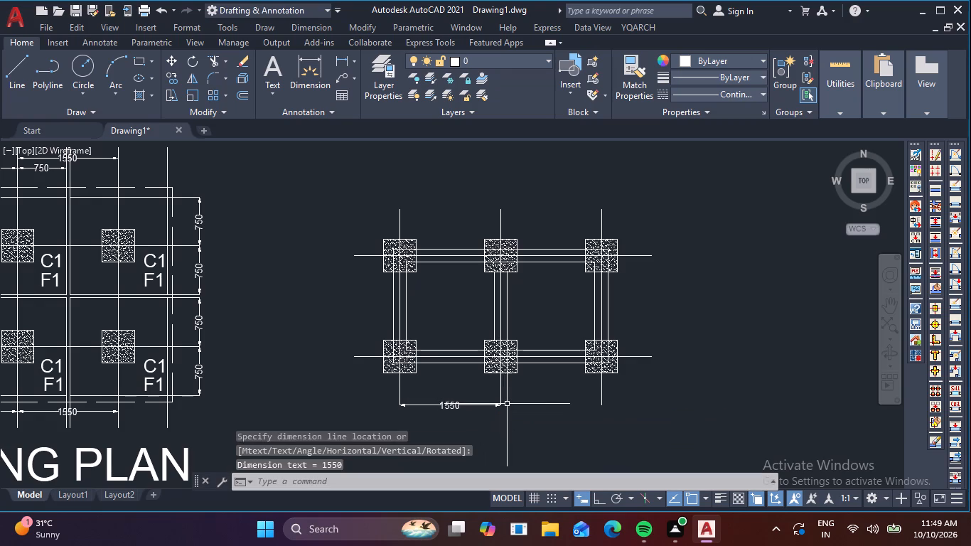
key(space)
click(500, 405)
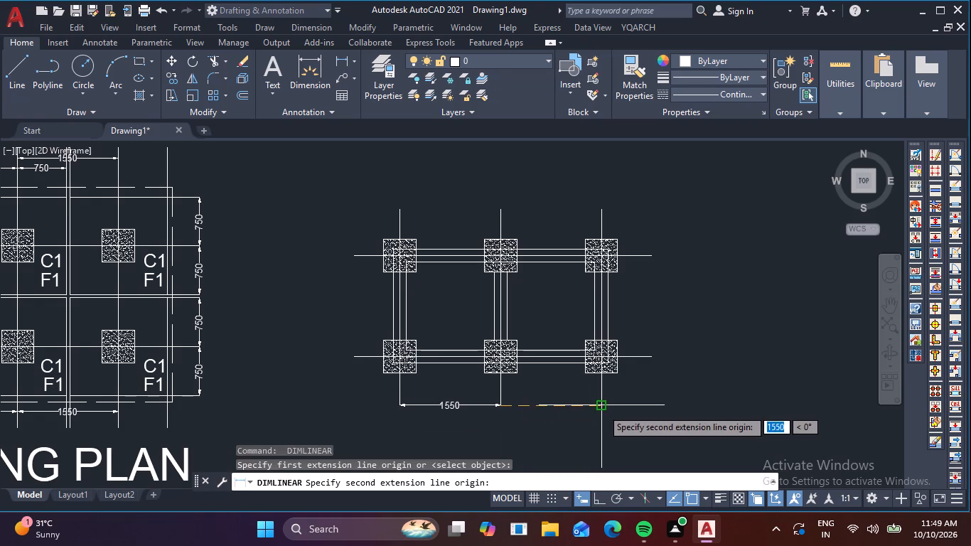
click(602, 408)
click(601, 403)
Add a vertical linear dimension between the two horizontal centrelines, just outside the left squares of the second plan.
key(space)
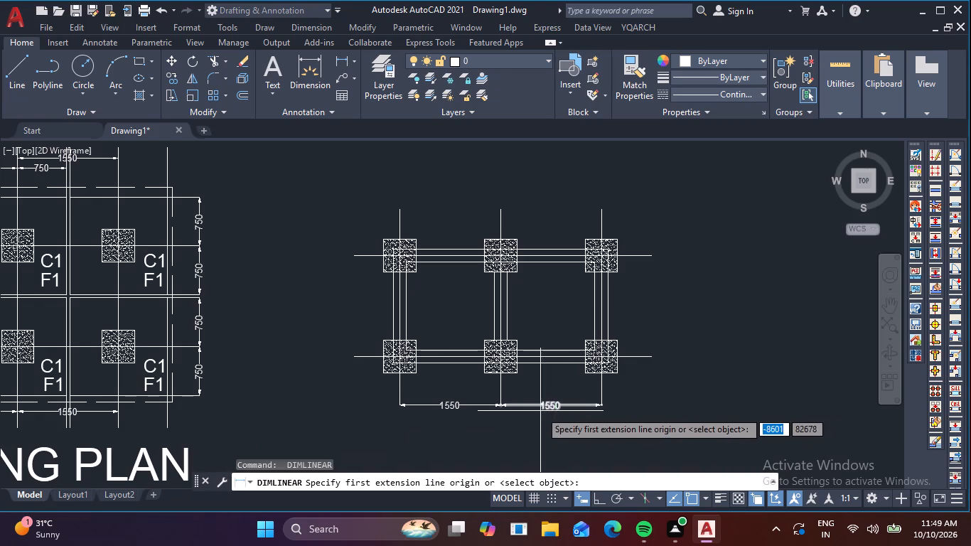
click(366, 359)
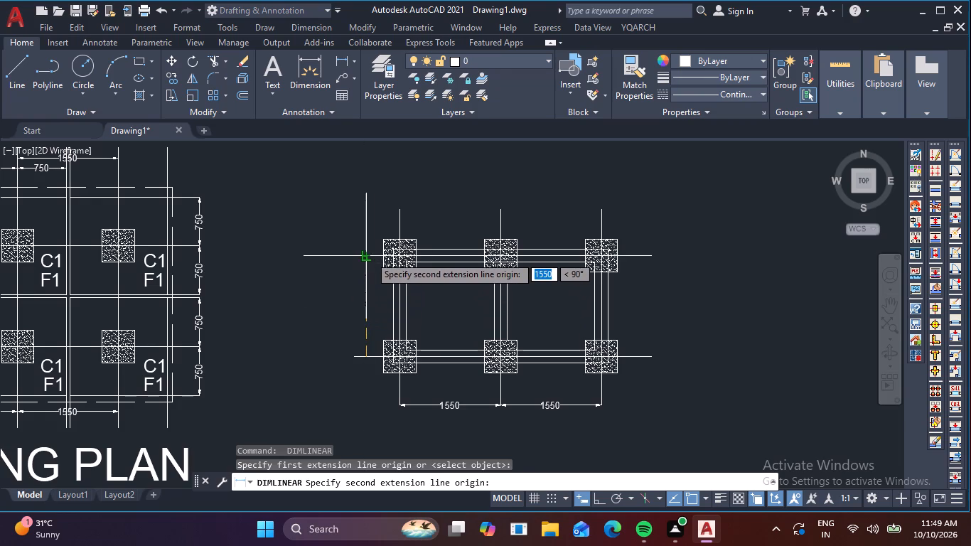
click(370, 256)
click(371, 258)
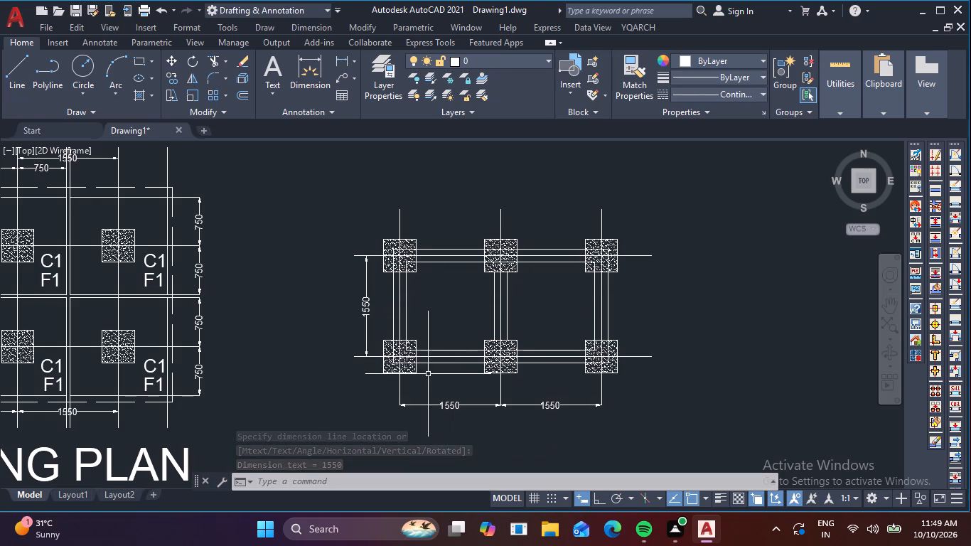
Copy the C1 label from the footing plan's lower-right footing to just below the second plan's lower-left beam.
middle_drag(434, 385, 552, 305)
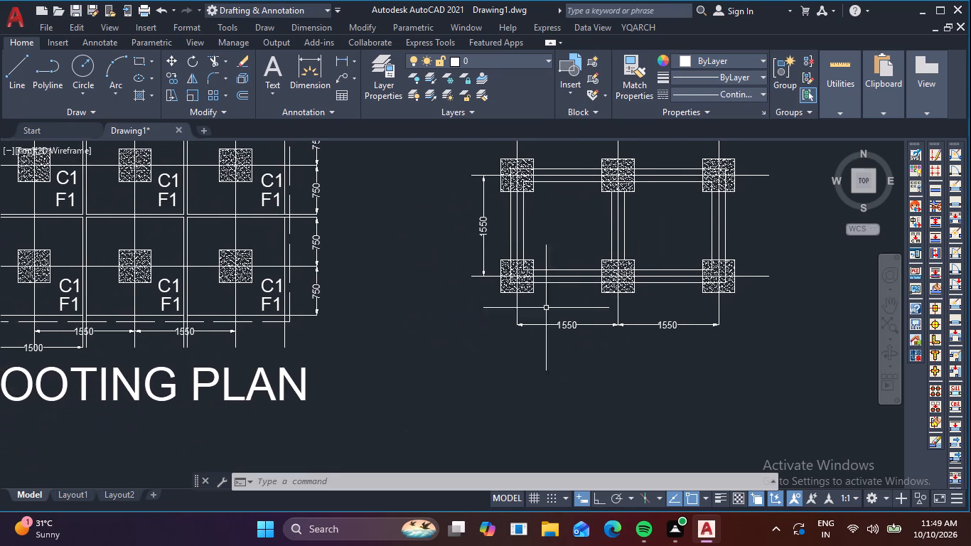
click(278, 291)
text(CO)
key(space)
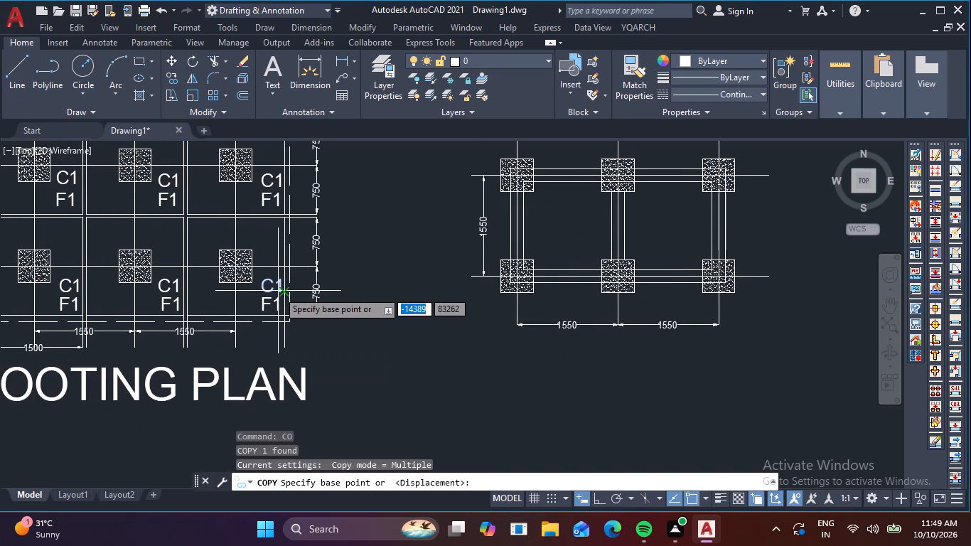
click(278, 291)
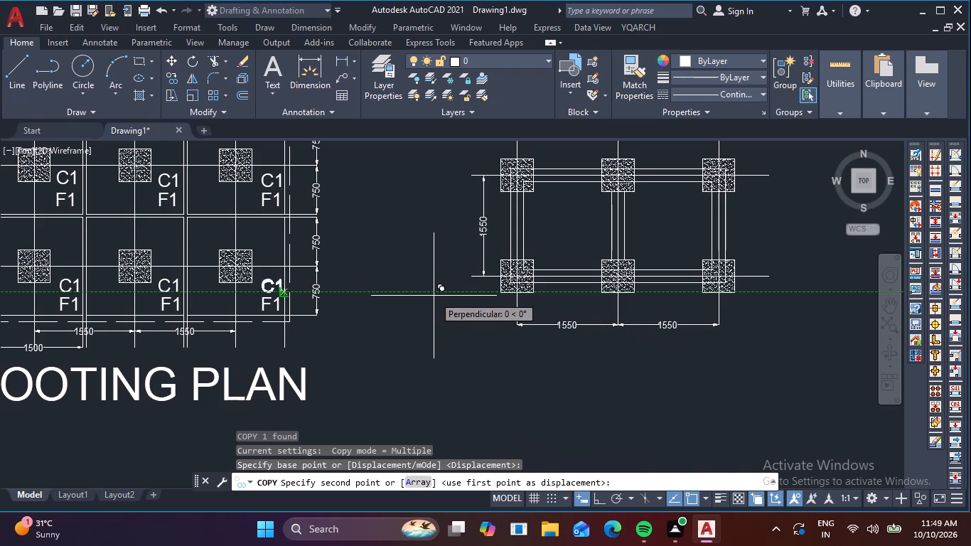
click(571, 300)
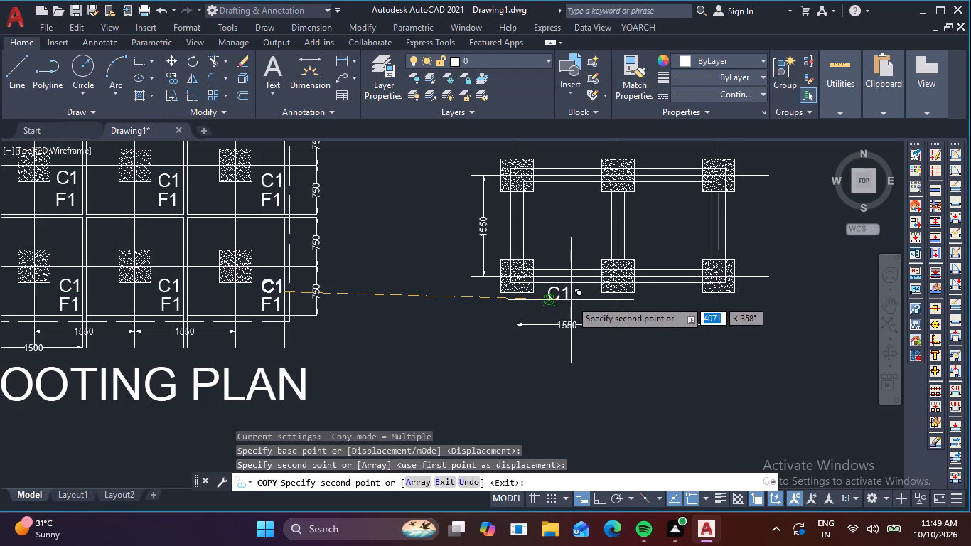
key(Escape)
Change the copied C1 label's text to TB1.
double_click(557, 299)
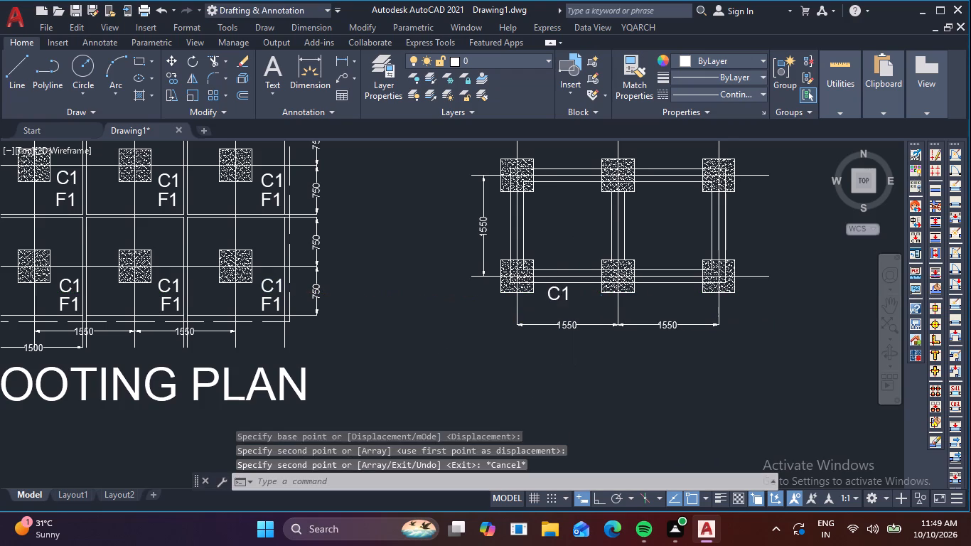
click(570, 295)
key(BackSpace)
key(BackSpace)
key(BackSpace)
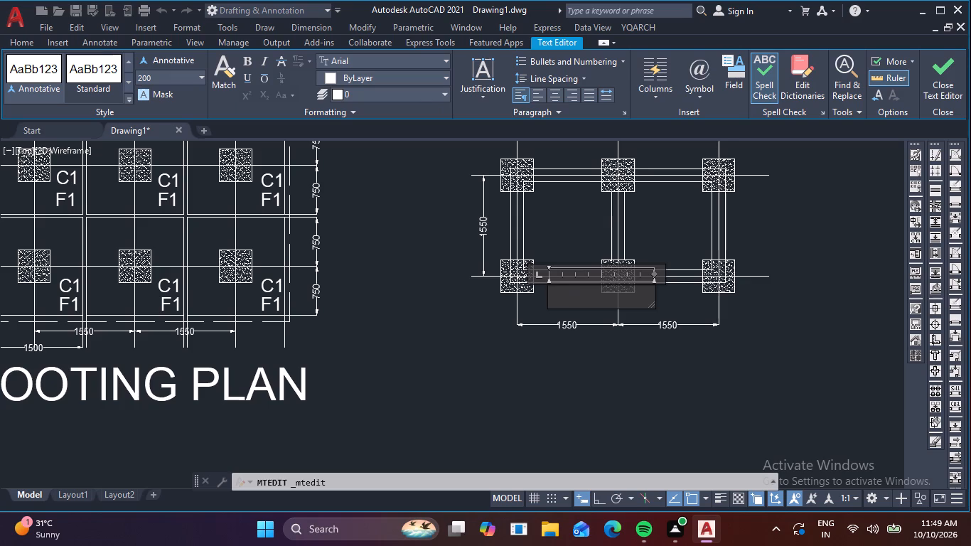
key(t)
text(B2)
key(BackSpace)
key(1)
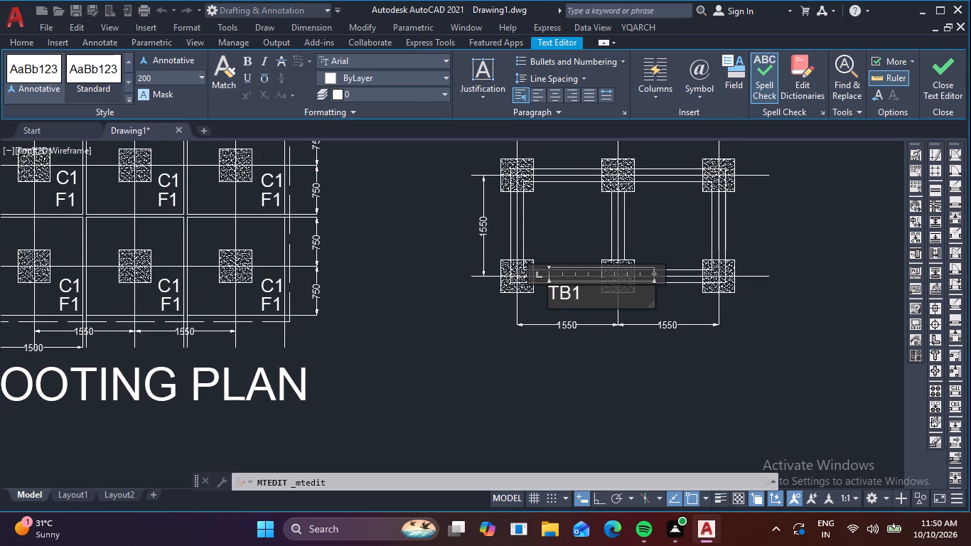
click(579, 231)
Copy the TB1 label below the lower-right beam, above both upper beams, and into the left bay of the second plan.
scroll(584, 284, up, 1)
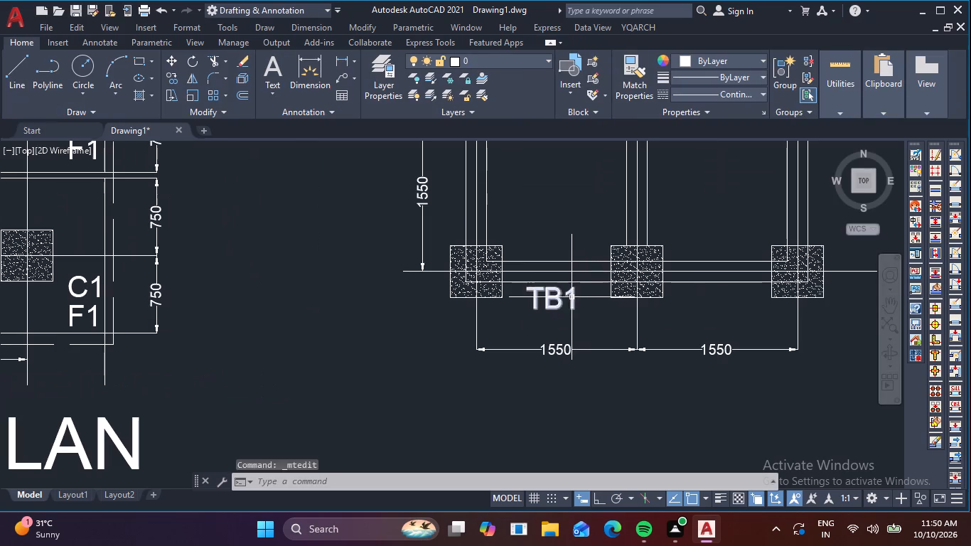
click(570, 299)
key(c)
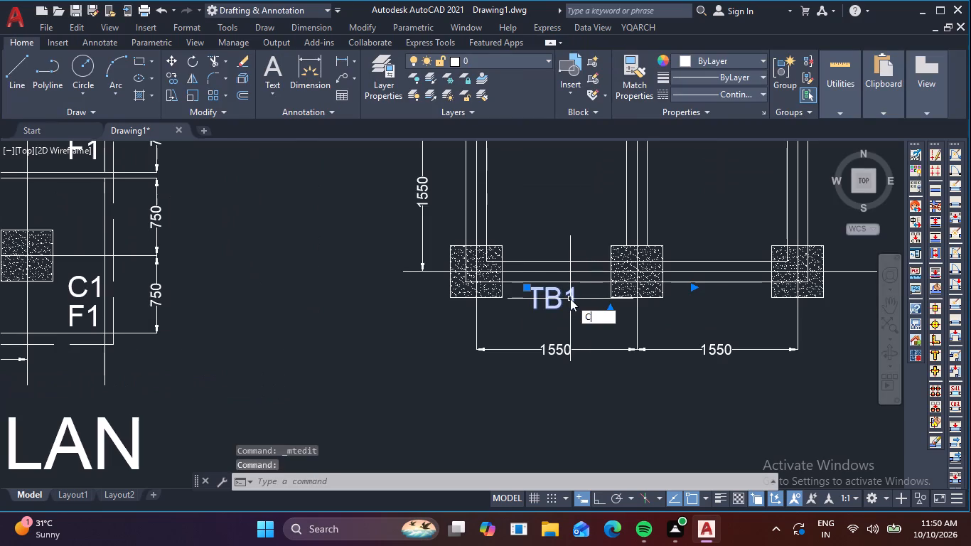
key(o)
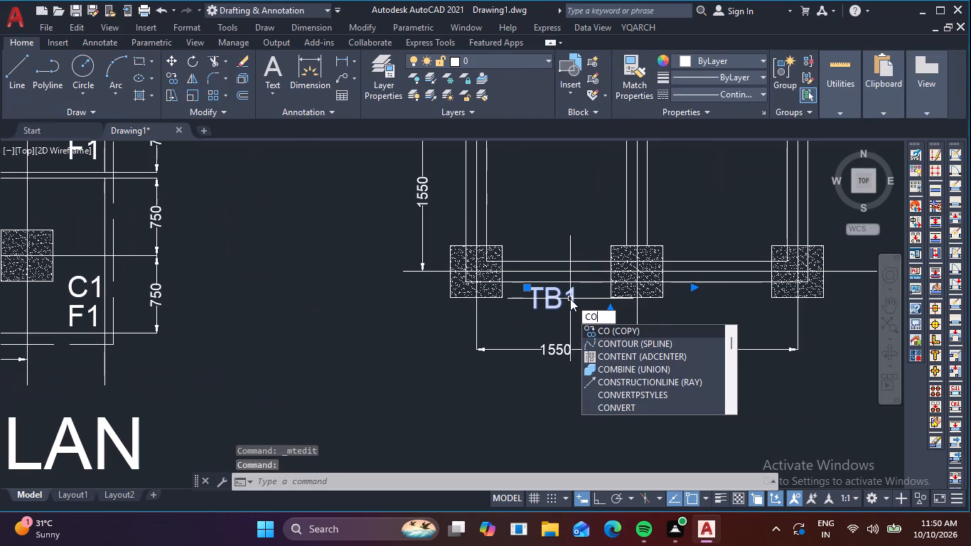
key(space)
click(570, 299)
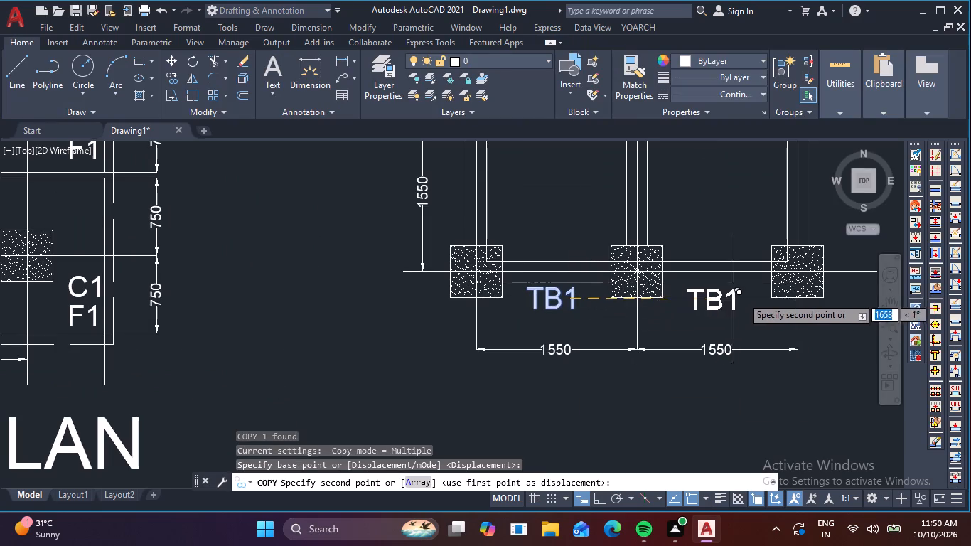
click(742, 296)
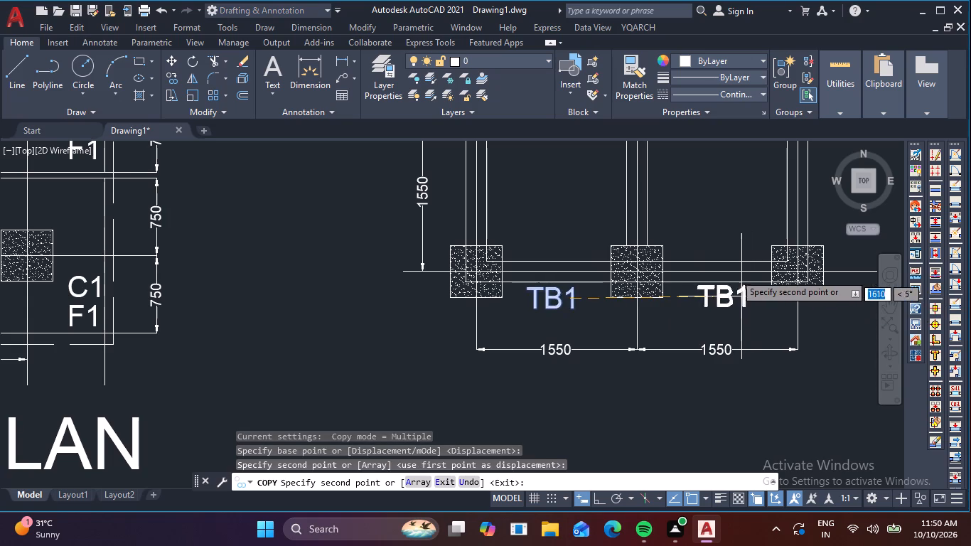
middle_drag(731, 213, 722, 370)
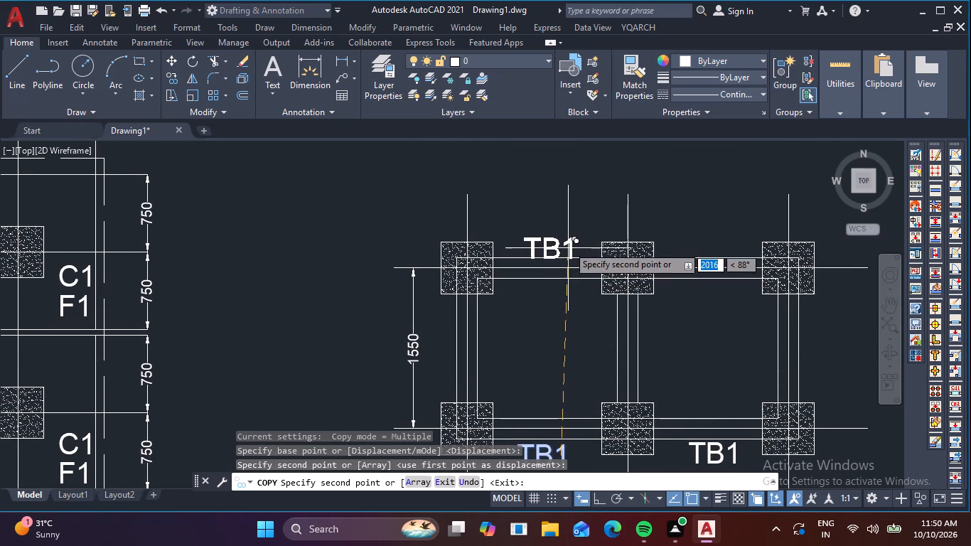
click(568, 243)
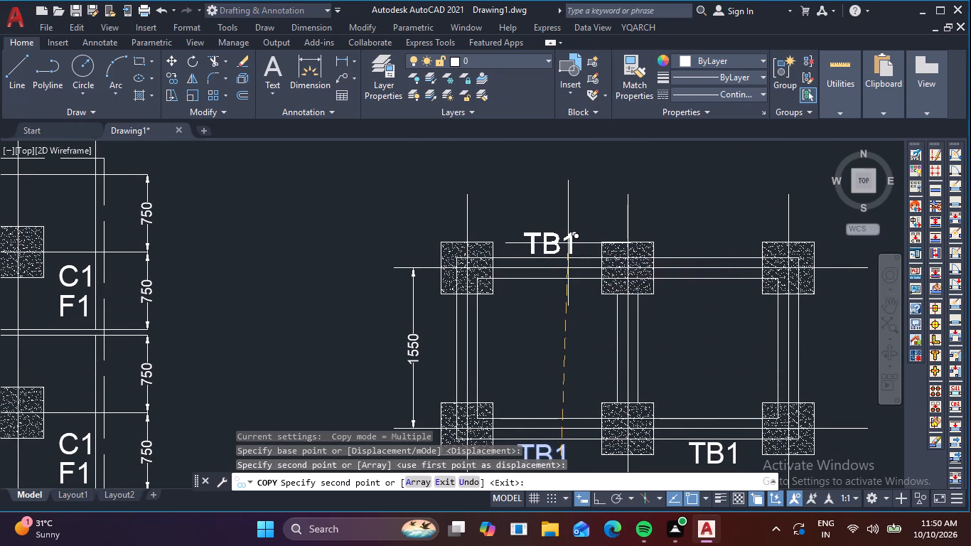
click(731, 242)
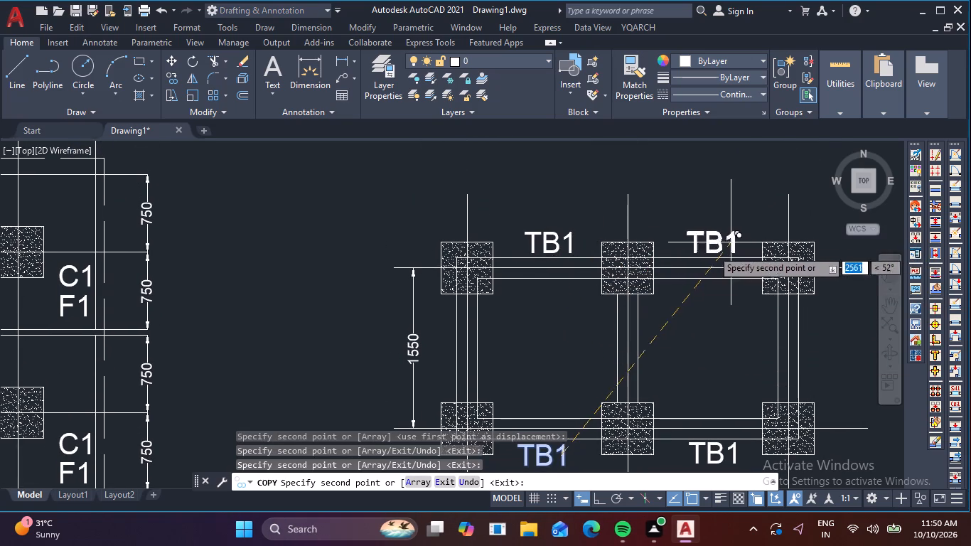
click(543, 343)
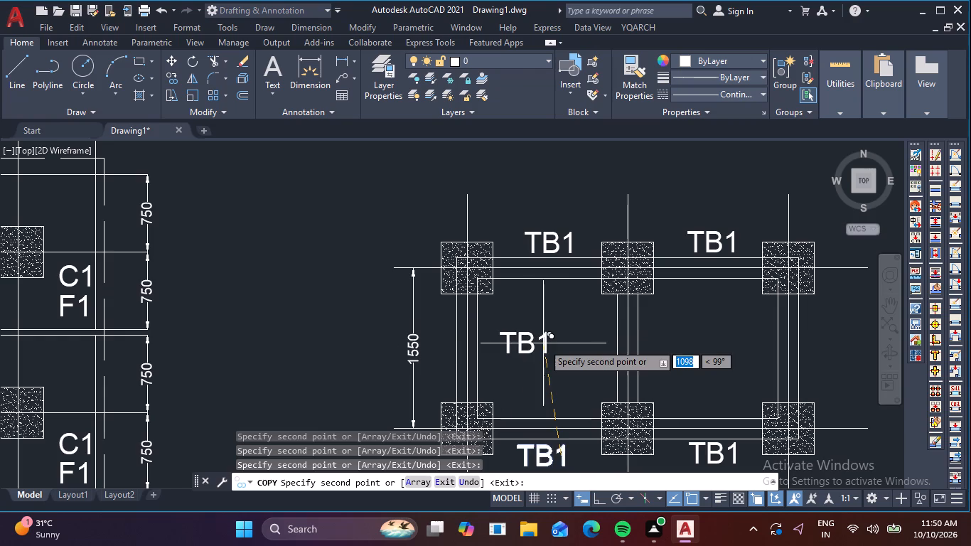
key(grave)
key(Escape)
Rotate the TB1 copy inside the left bay 90 degrees counterclockwise so it reads vertically.
drag(547, 359, 542, 348)
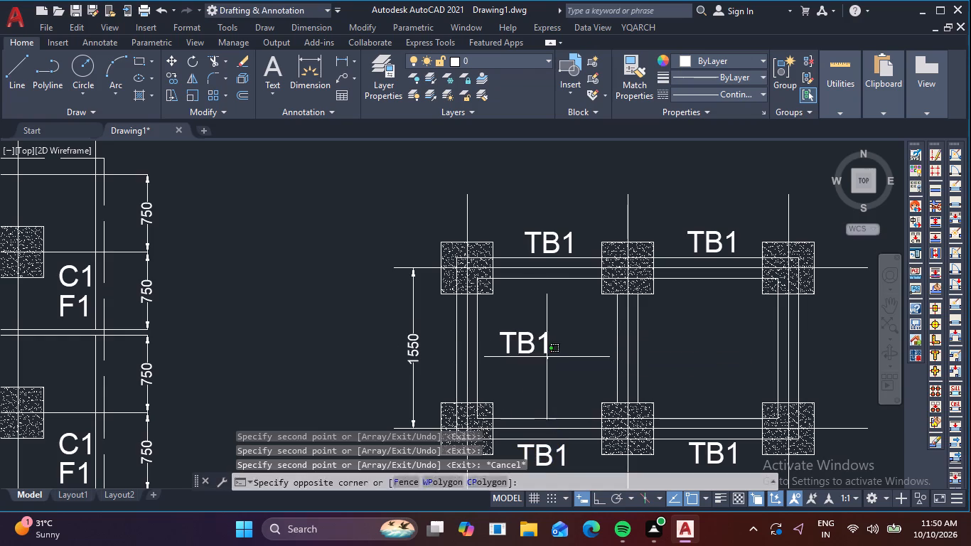
click(540, 338)
text(RO)
key(space)
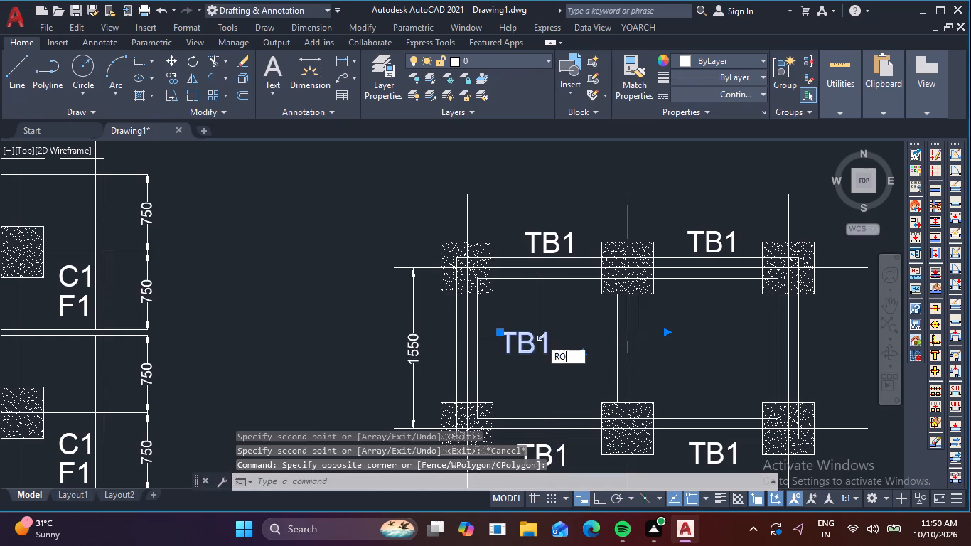
click(532, 364)
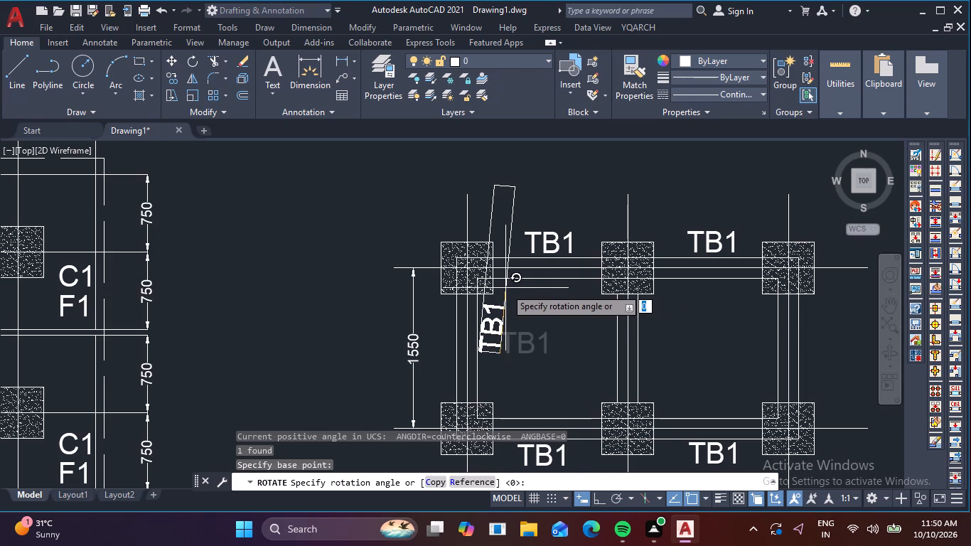
key(F8)
click(503, 289)
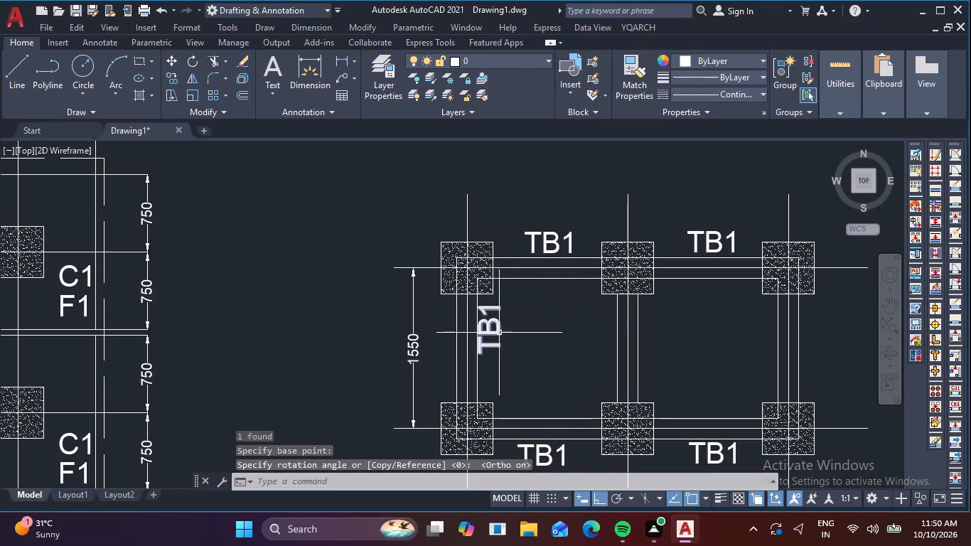
Move the vertical TB1 label to the outer side of the left beam, between the beam and the vertical dimension.
click(499, 331)
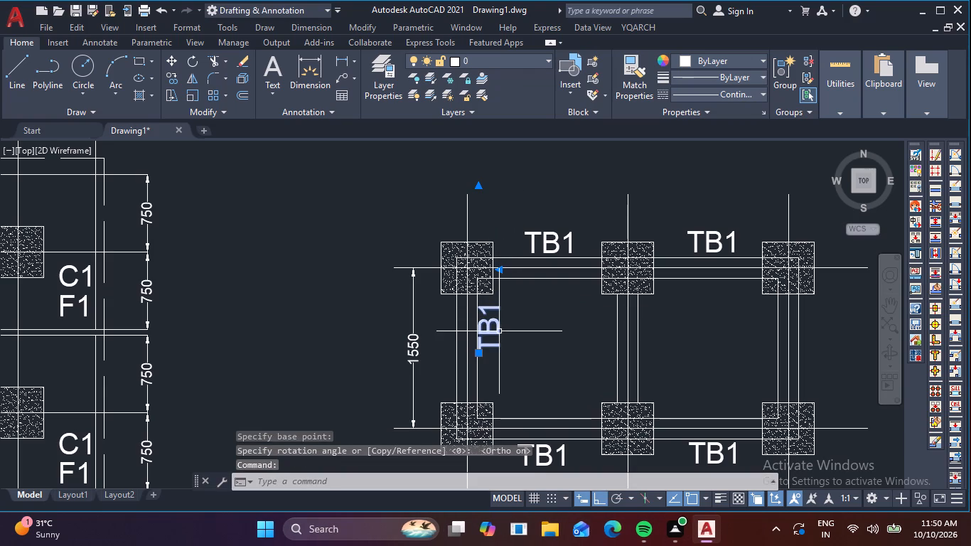
text(M)
key(space)
click(495, 328)
scroll(450, 348, up, 1)
key(F8)
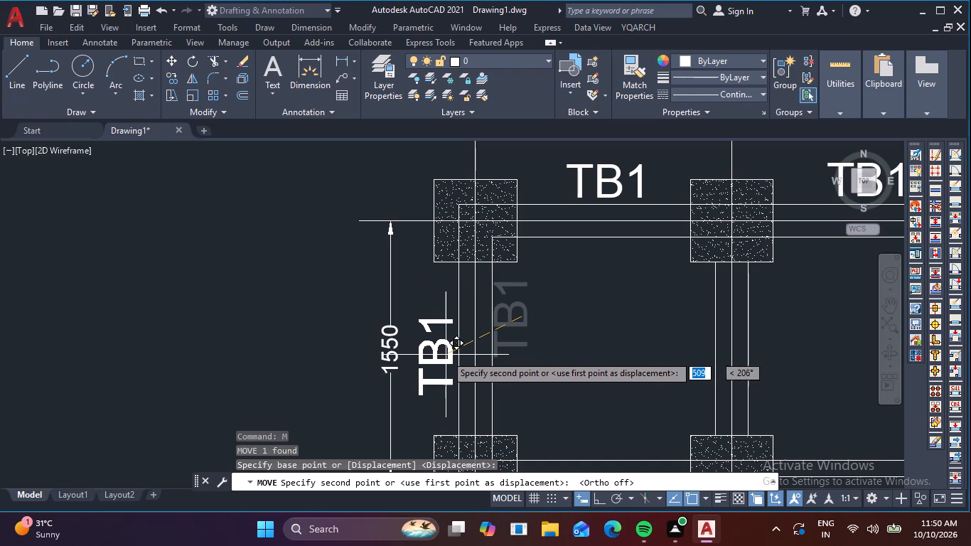
click(447, 349)
click(447, 349)
Copy the vertical TB1 label to just left of the middle and right vertical beams.
click(435, 358)
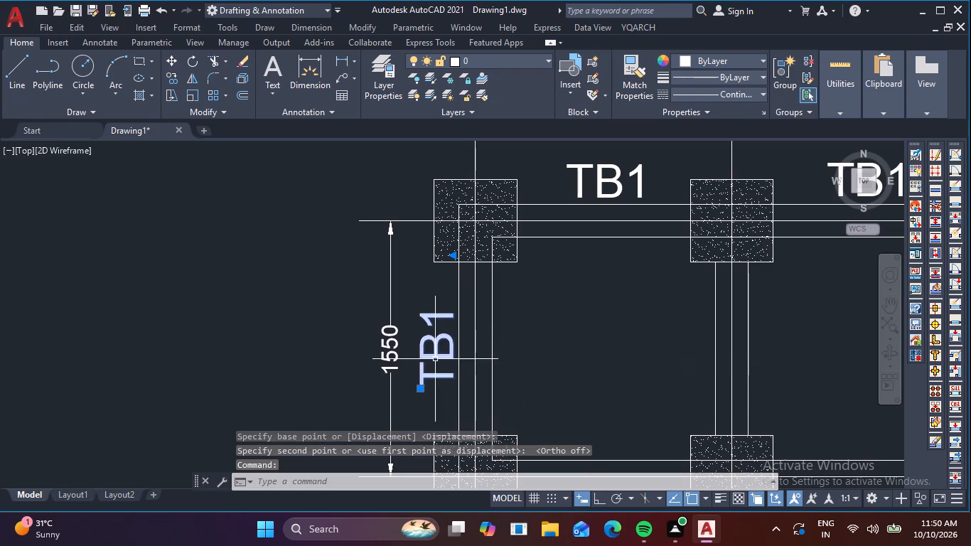
text(CO)
key(space)
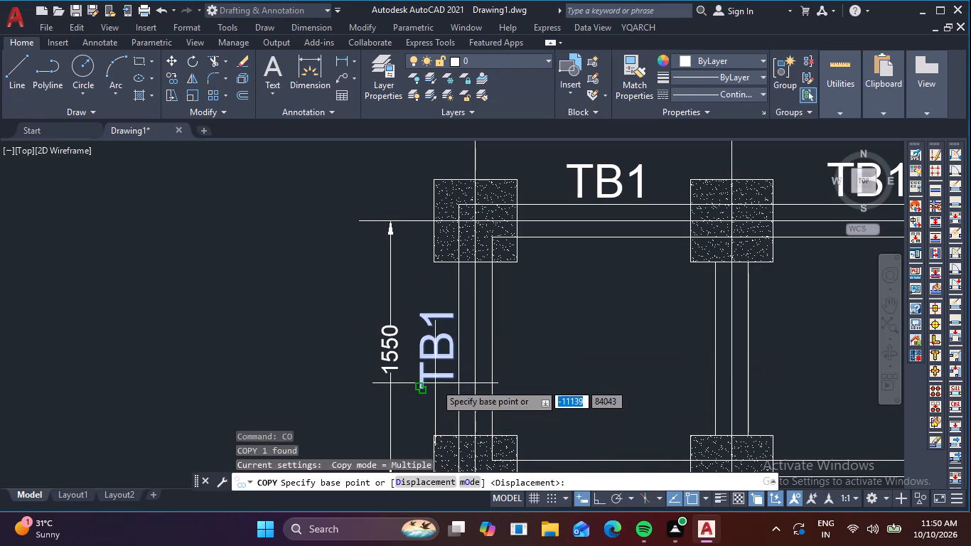
click(424, 360)
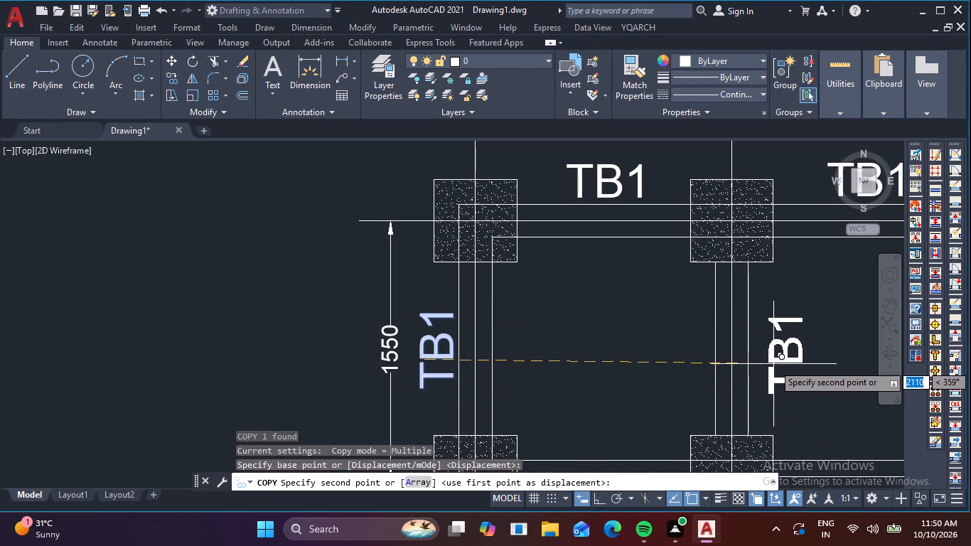
middle_drag(773, 364, 442, 327)
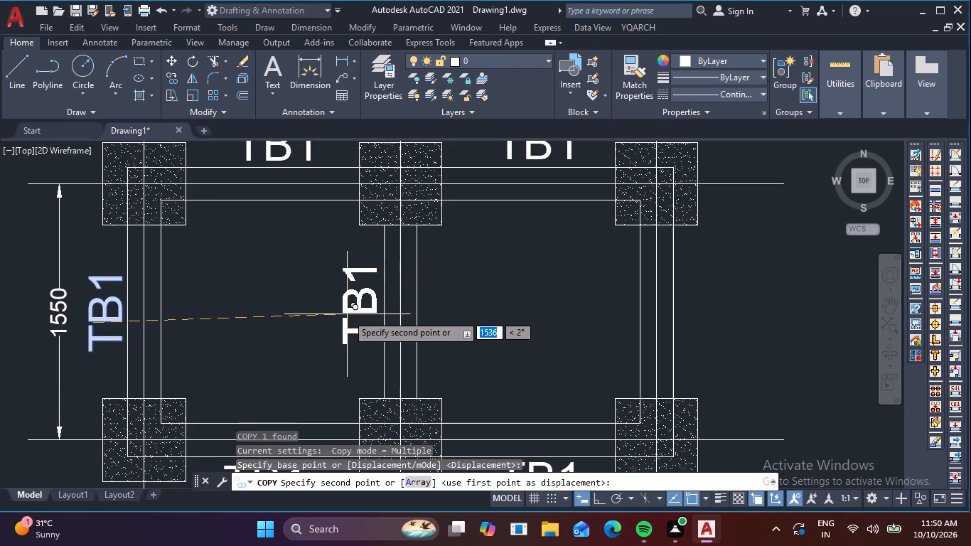
click(348, 314)
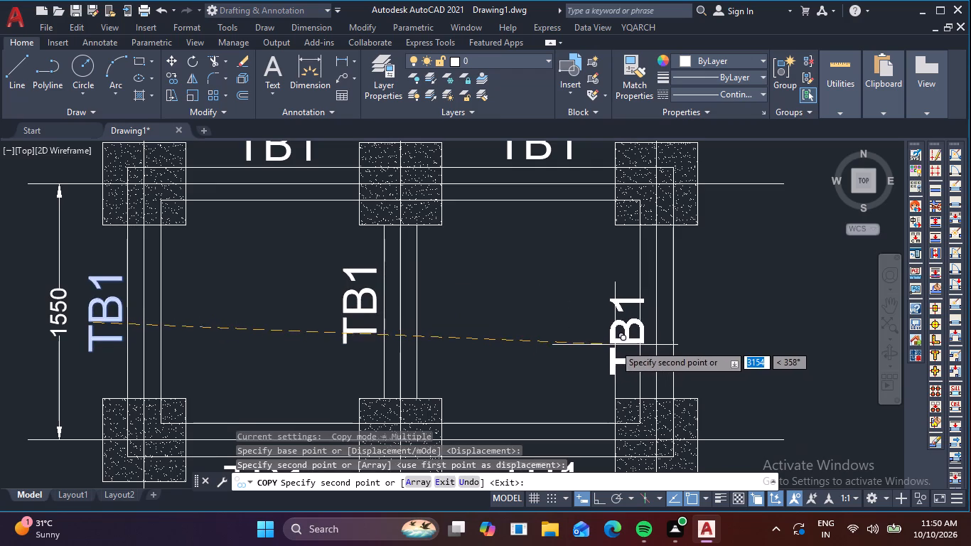
click(606, 323)
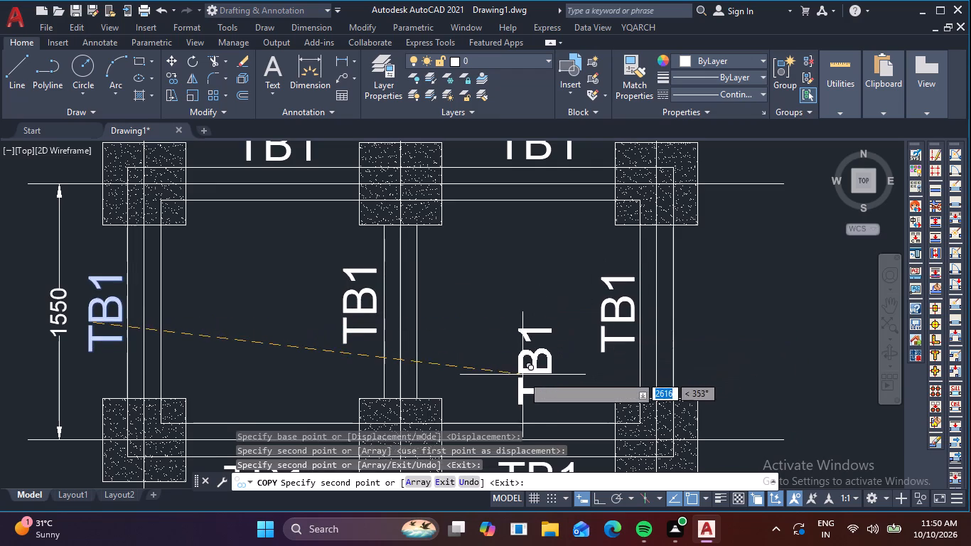
key(Escape)
Copy the TB1 label from the lower-left beam to the empty space below the second plan's horizontal dimensions.
scroll(535, 355, down, 2)
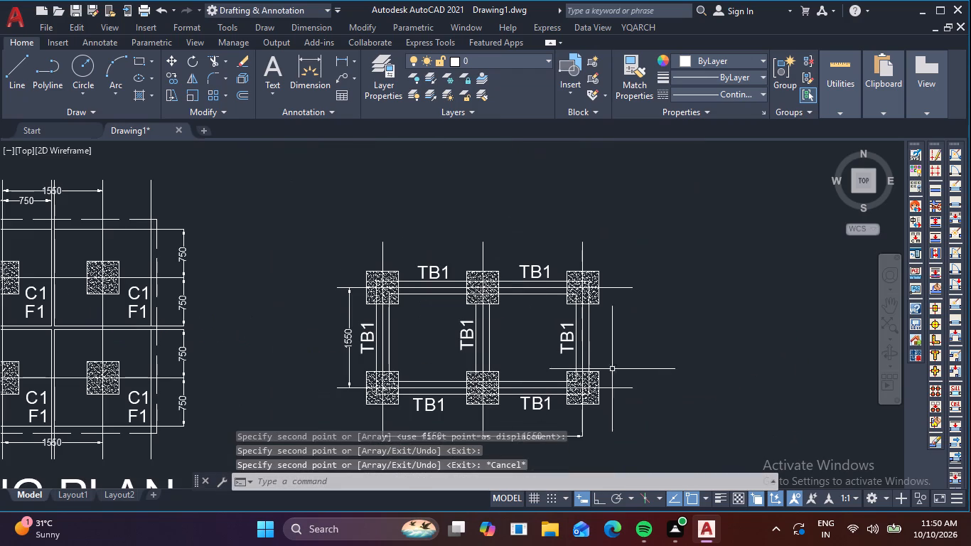
middle_drag(655, 363, 674, 304)
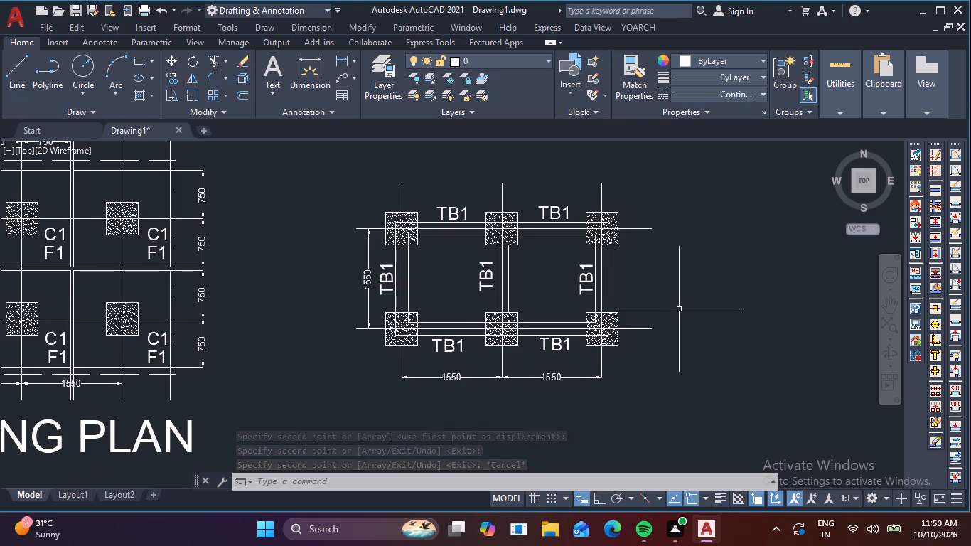
click(455, 344)
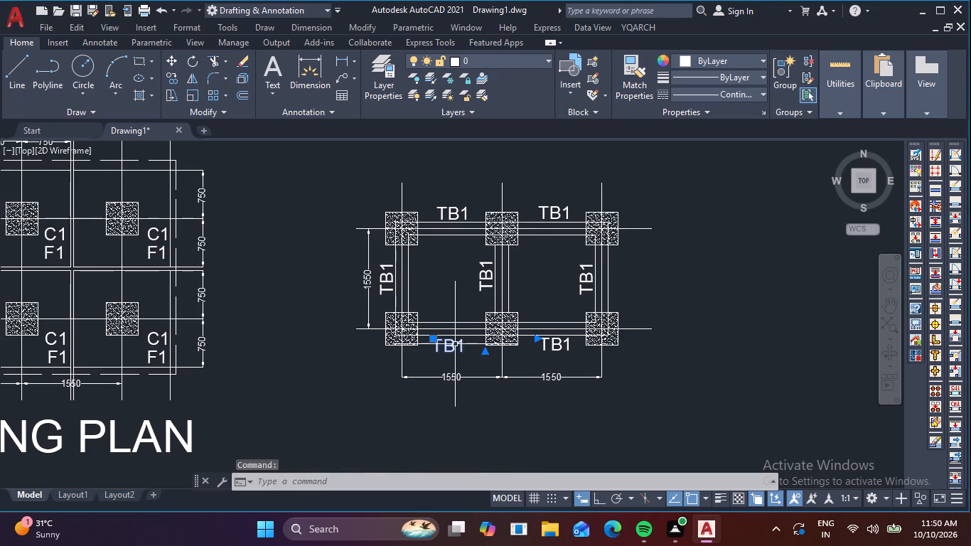
text(CO)
key(space)
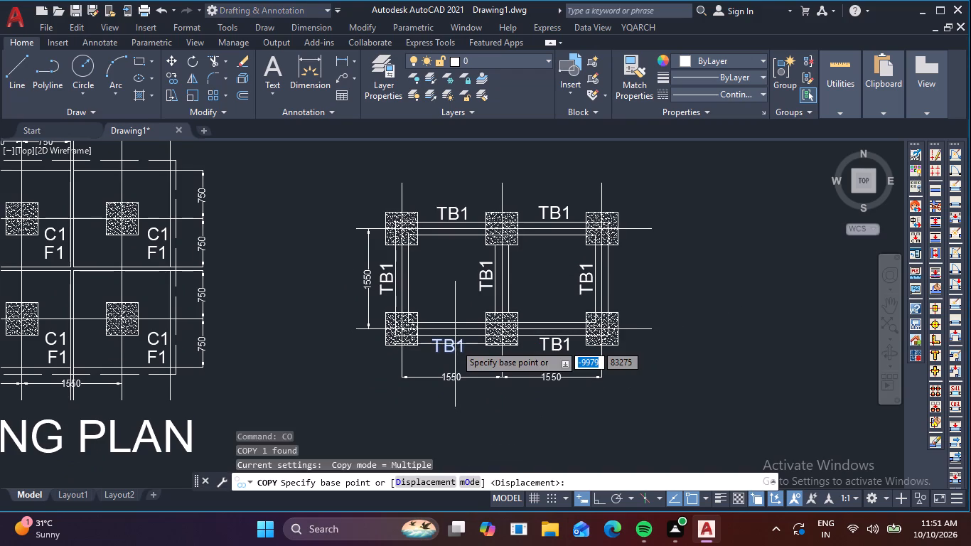
click(455, 344)
click(412, 414)
key(Escape)
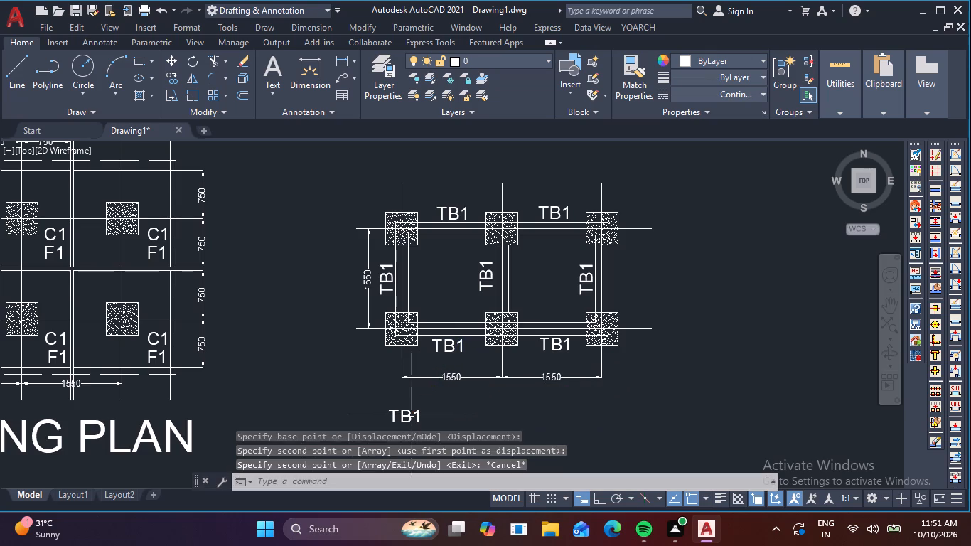
Change the text of the TB1 copy below the dimensions to DETAIL-01.
double_click(412, 414)
click(428, 416)
key(BackSpace)
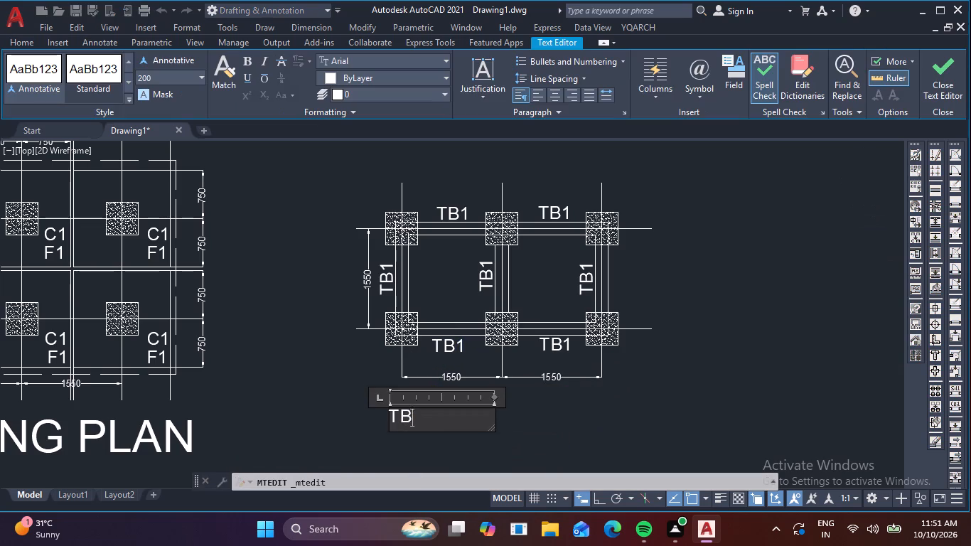
key(BackSpace)
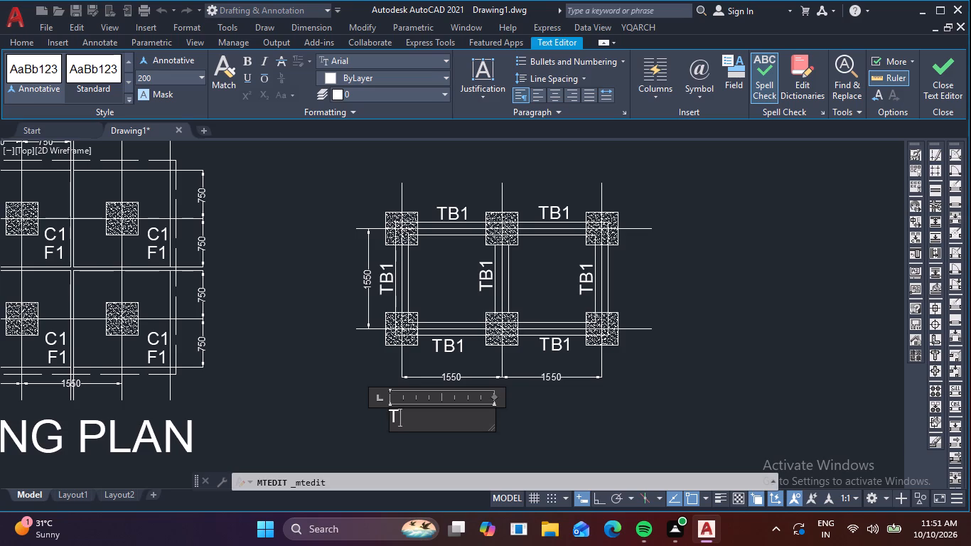
key(BackSpace)
text(DE)
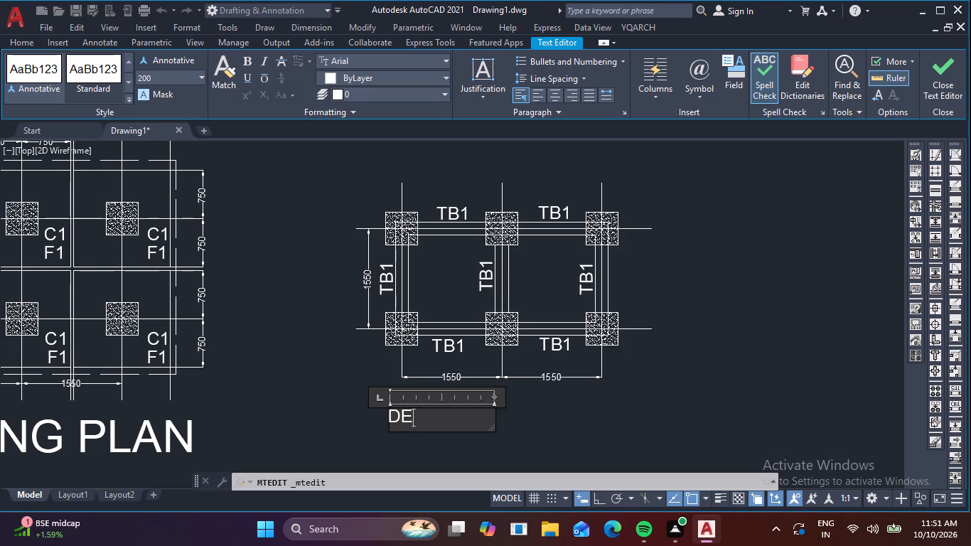
text(TAIL)
text(-01)
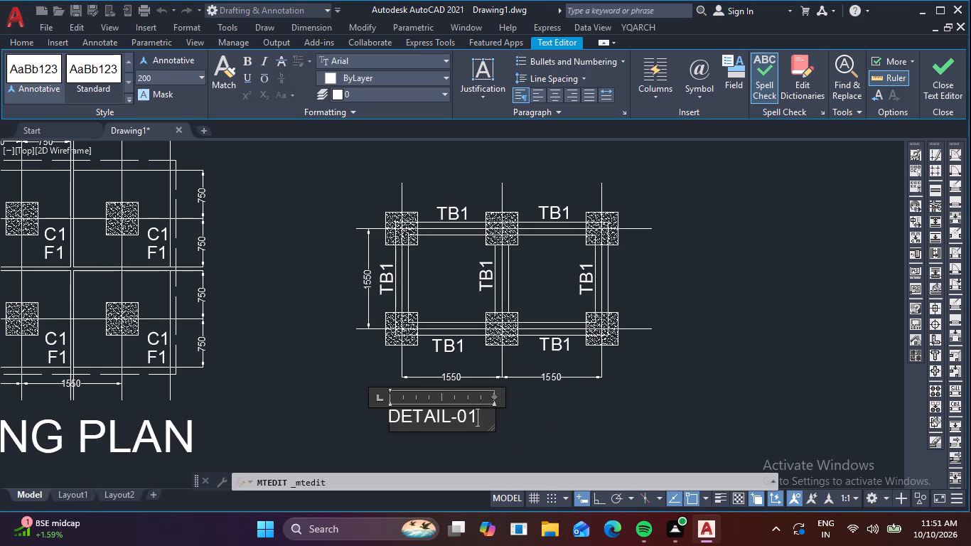
Set the text height of the DETAIL-01 label to 100.
drag(476, 411, 356, 400)
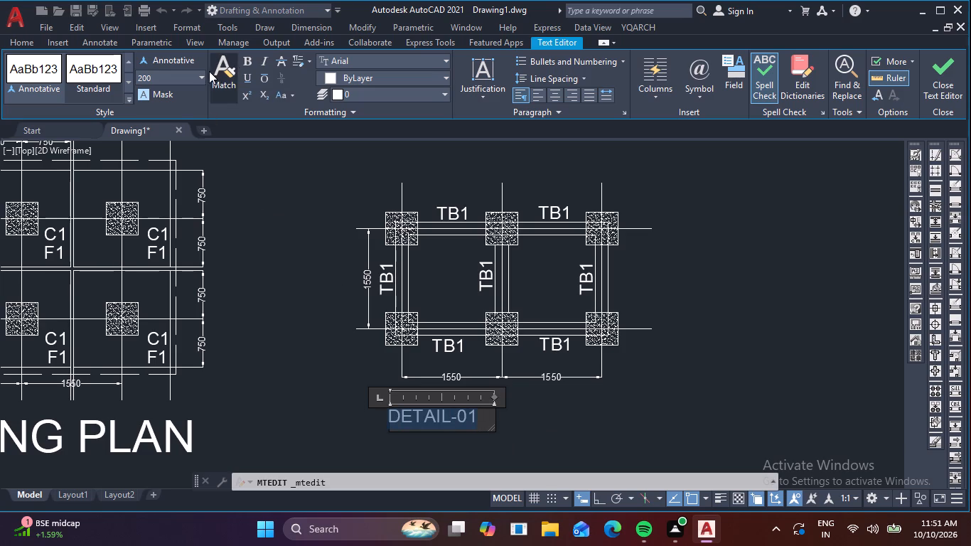
click(203, 75)
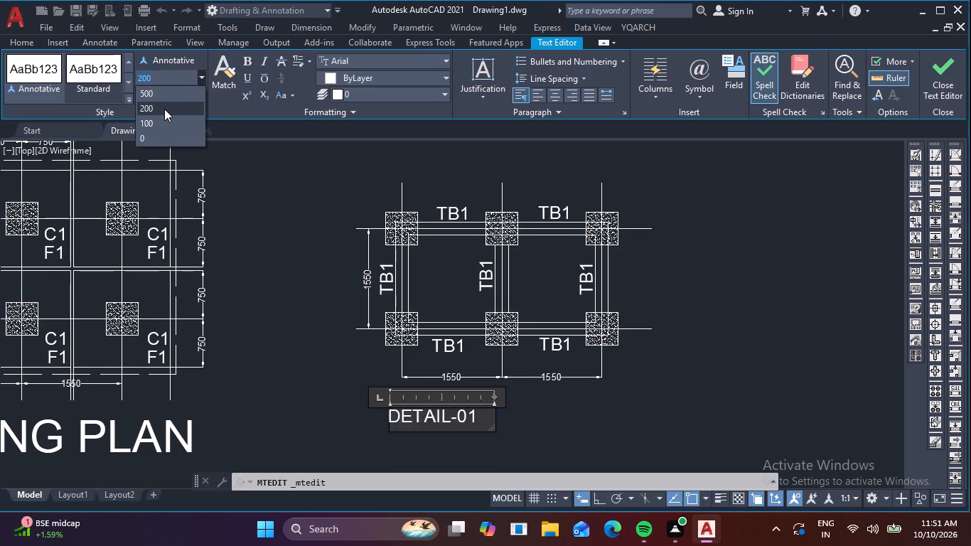
click(157, 122)
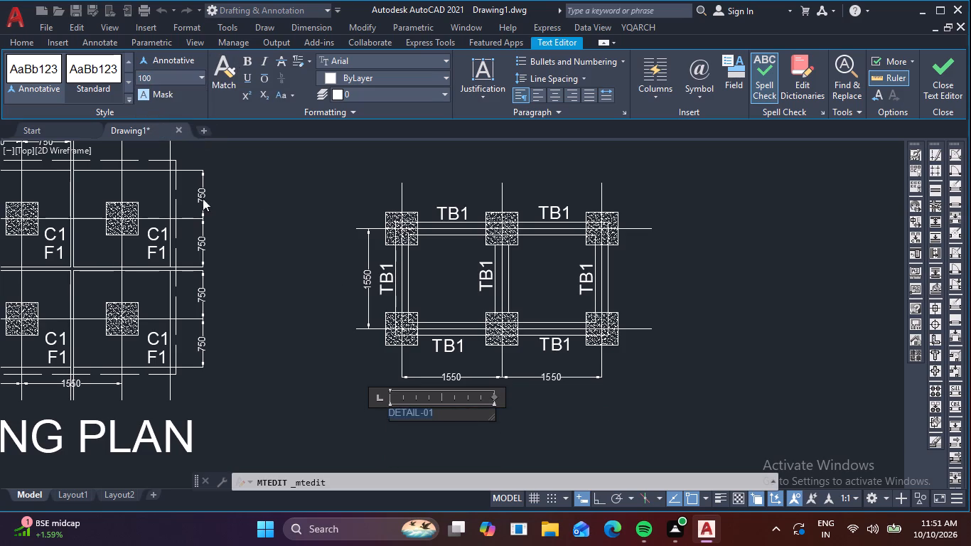
Finish editing the DETAIL-01 label below the second plan.
click(328, 353)
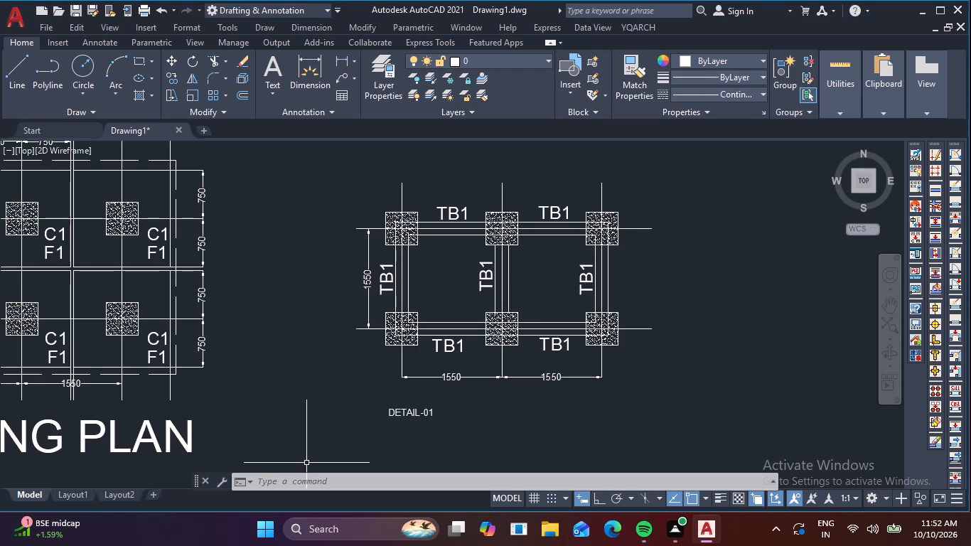
scroll(350, 370, down, 2)
middle_drag(318, 368, 441, 333)
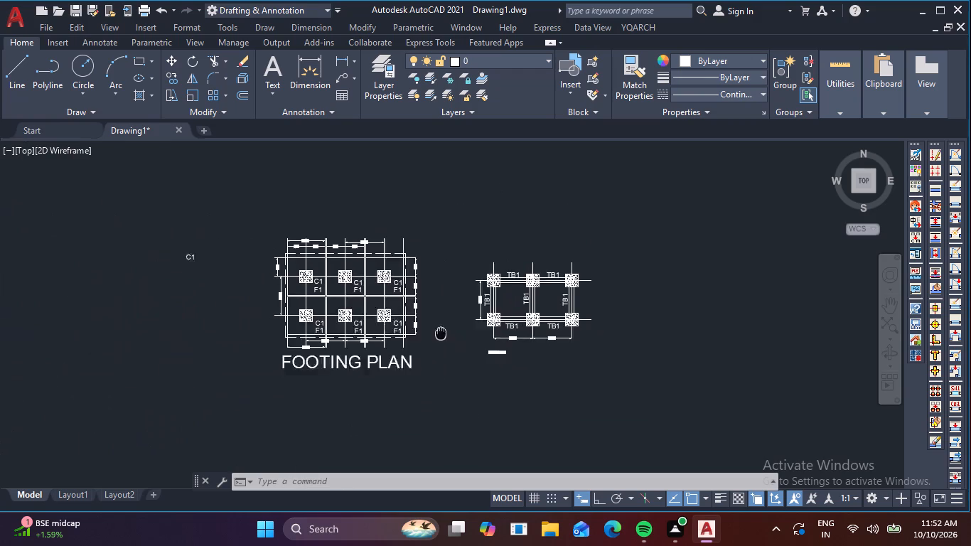
middle_drag(441, 333, 478, 319)
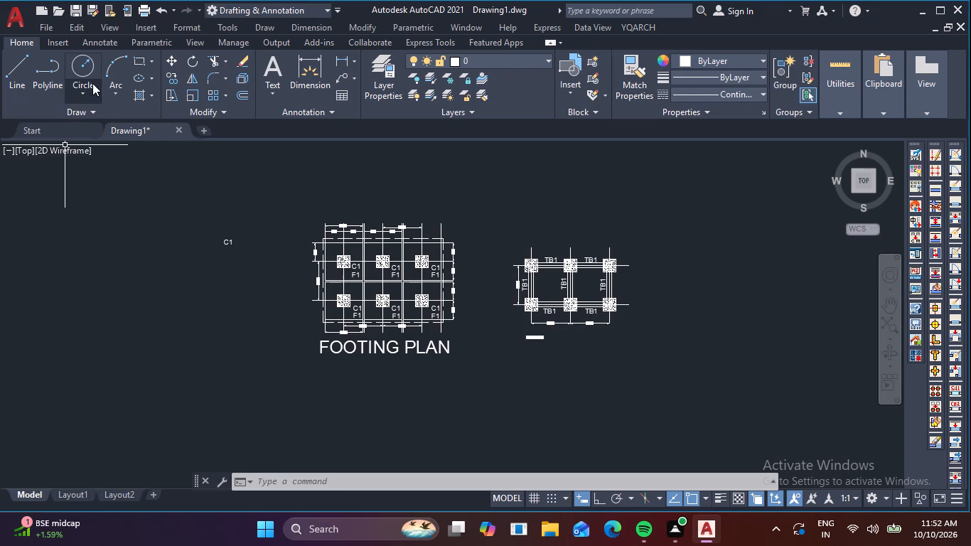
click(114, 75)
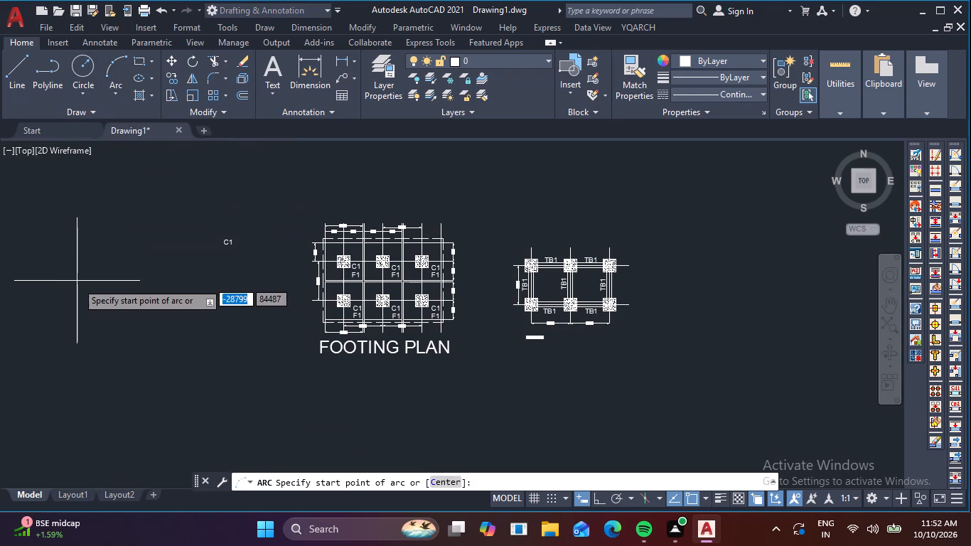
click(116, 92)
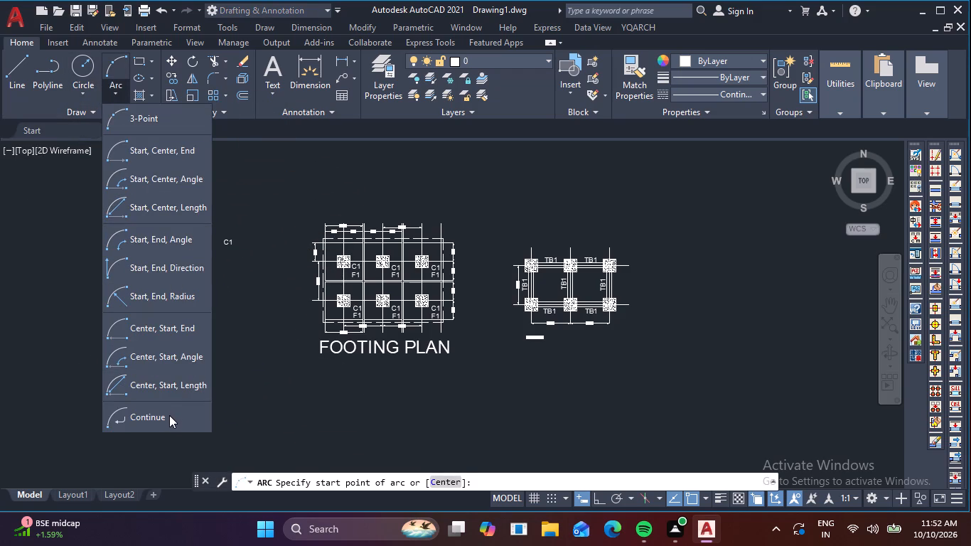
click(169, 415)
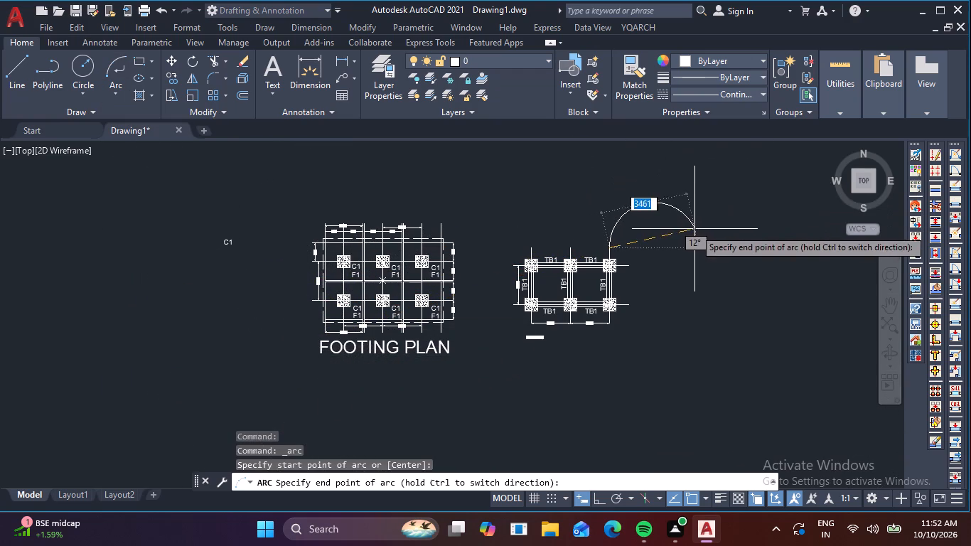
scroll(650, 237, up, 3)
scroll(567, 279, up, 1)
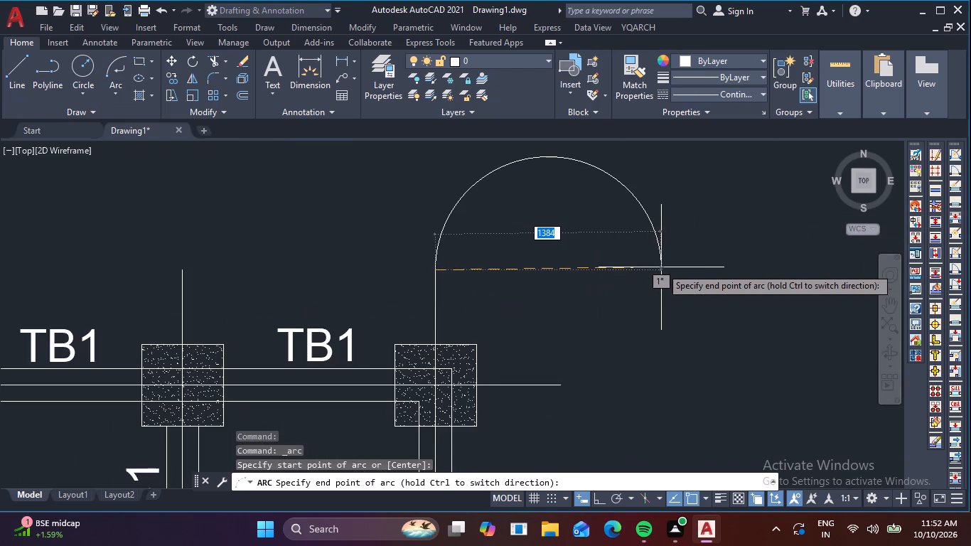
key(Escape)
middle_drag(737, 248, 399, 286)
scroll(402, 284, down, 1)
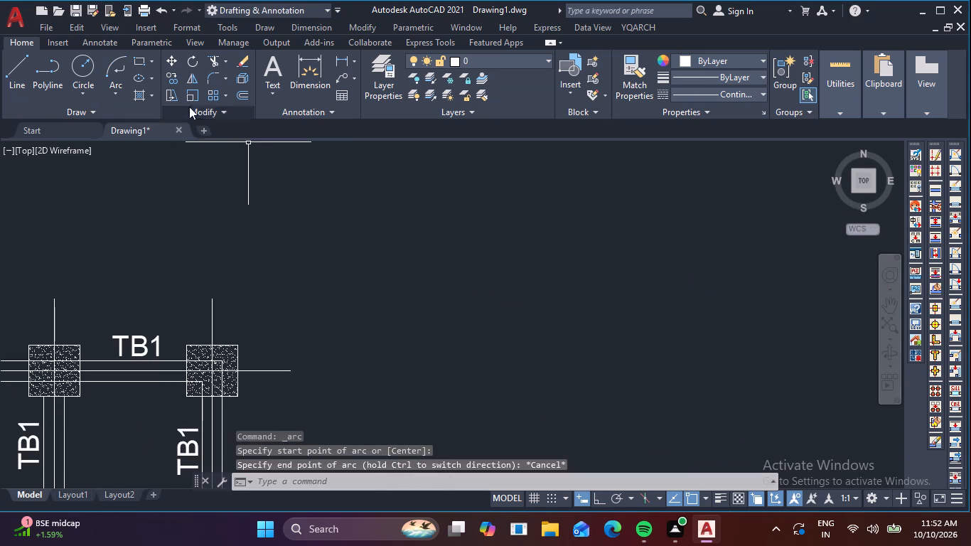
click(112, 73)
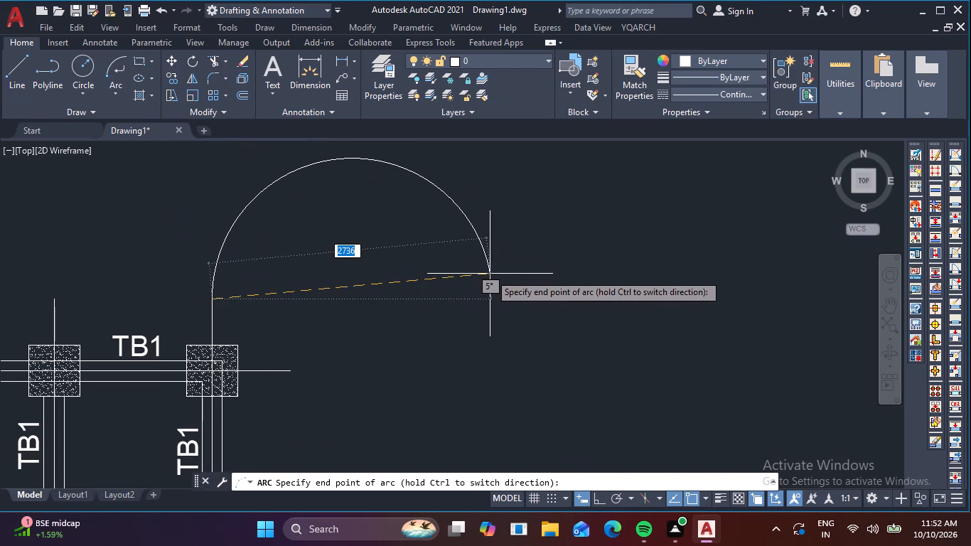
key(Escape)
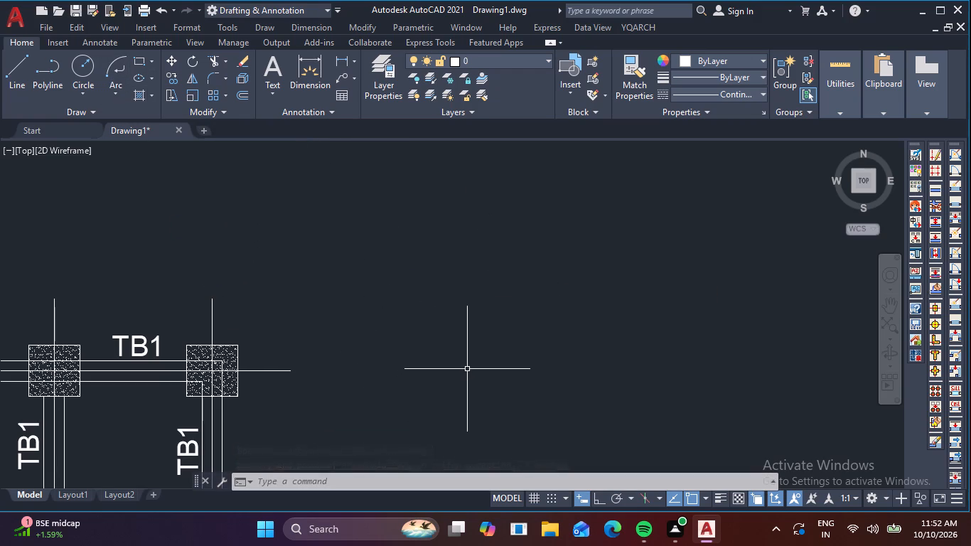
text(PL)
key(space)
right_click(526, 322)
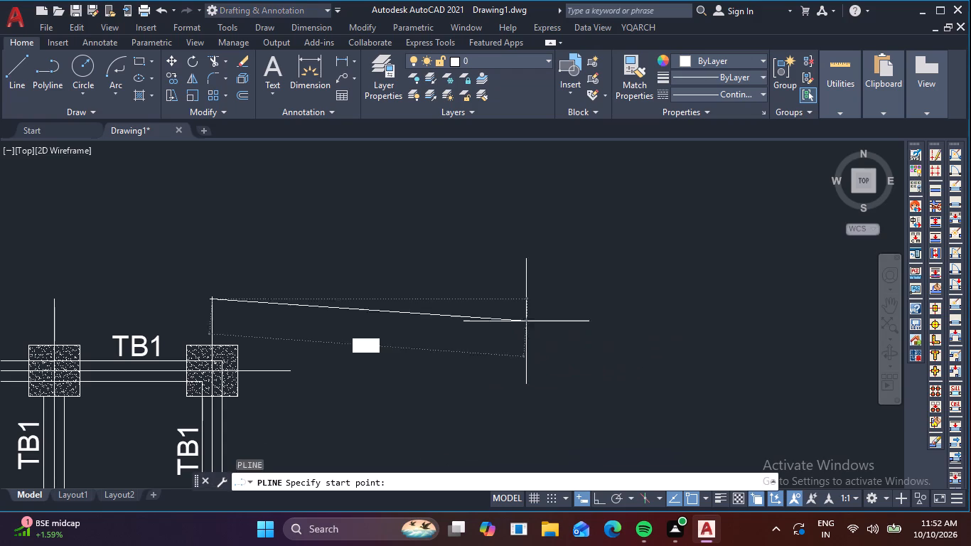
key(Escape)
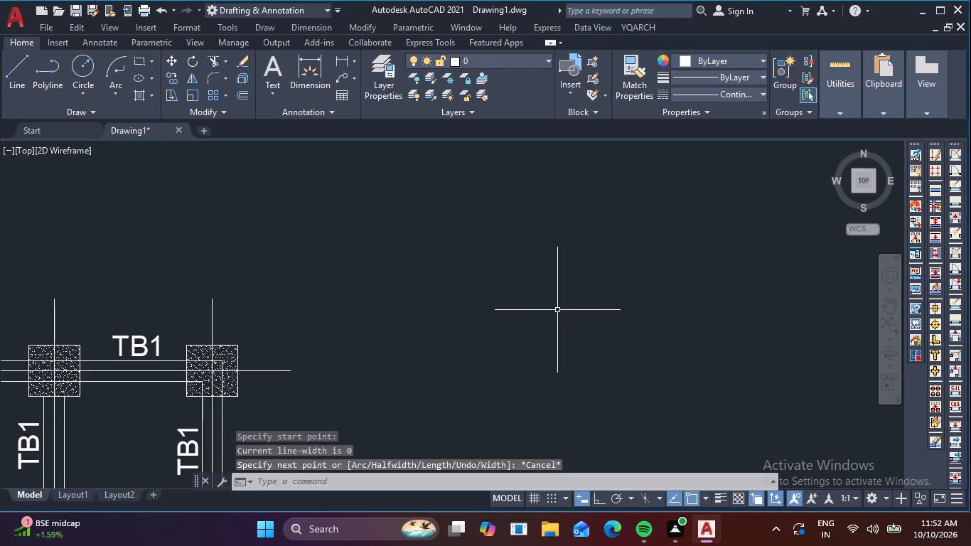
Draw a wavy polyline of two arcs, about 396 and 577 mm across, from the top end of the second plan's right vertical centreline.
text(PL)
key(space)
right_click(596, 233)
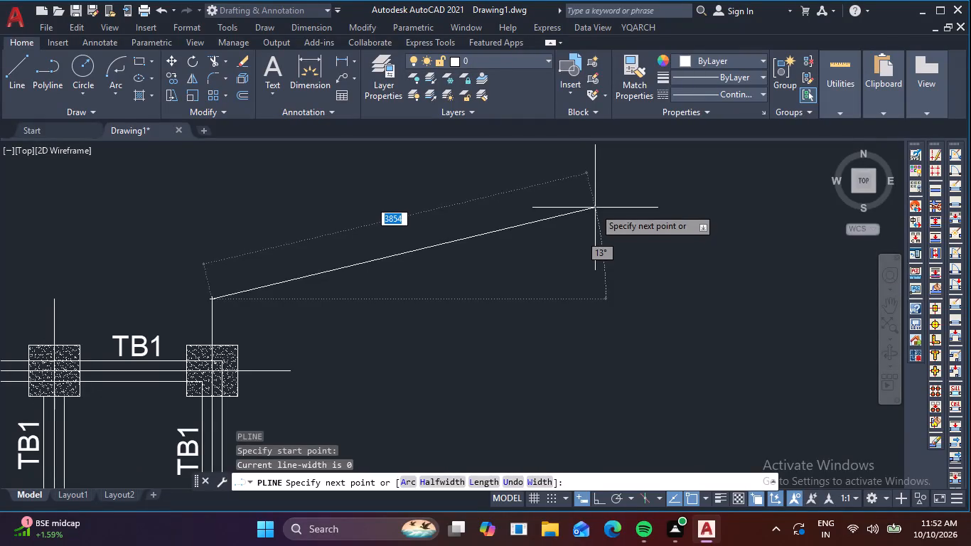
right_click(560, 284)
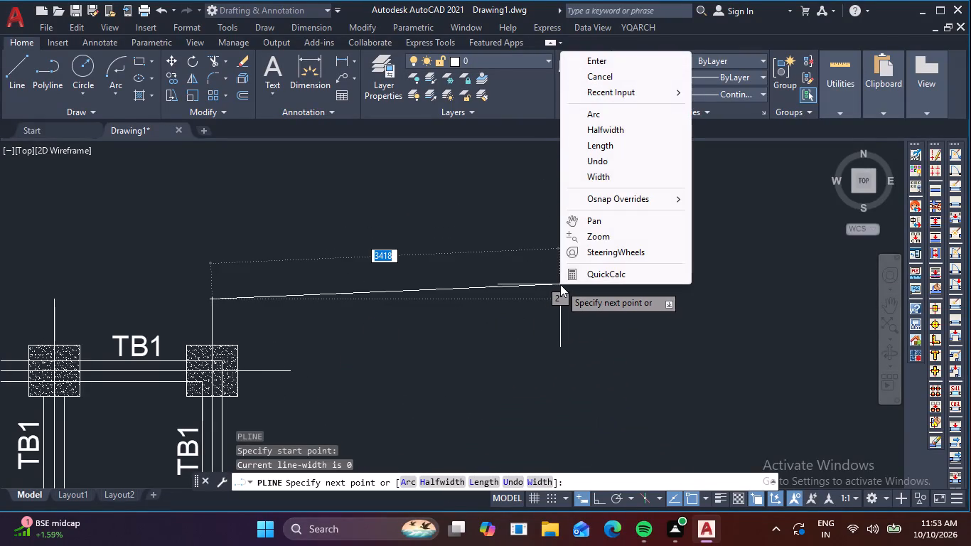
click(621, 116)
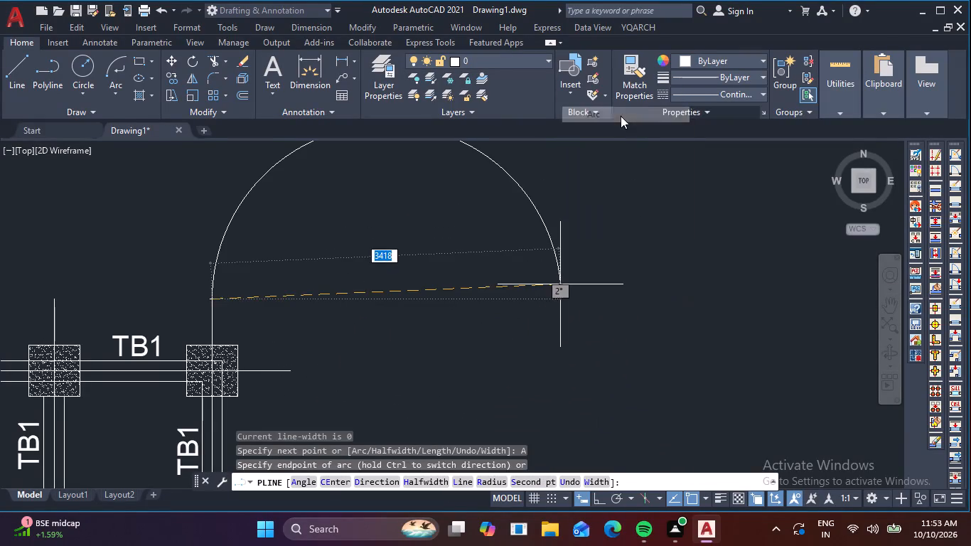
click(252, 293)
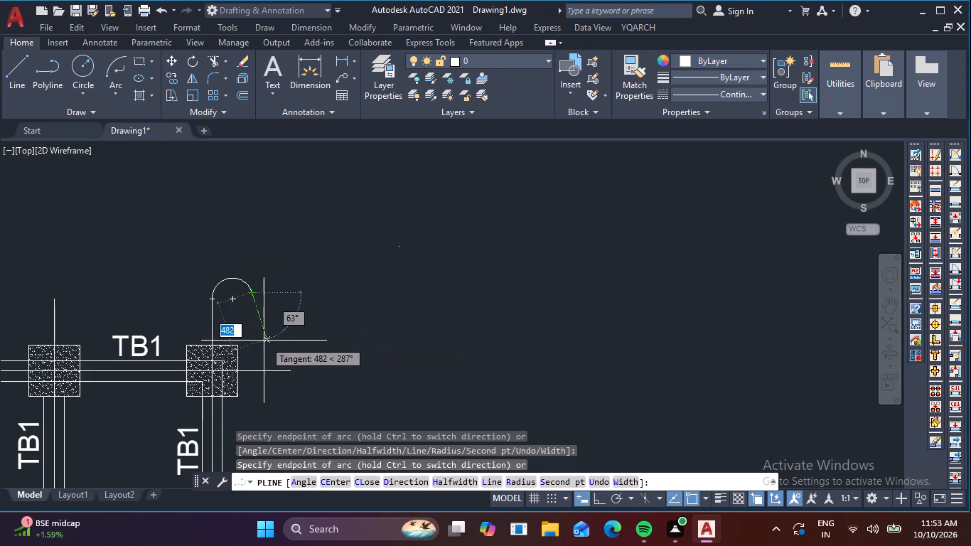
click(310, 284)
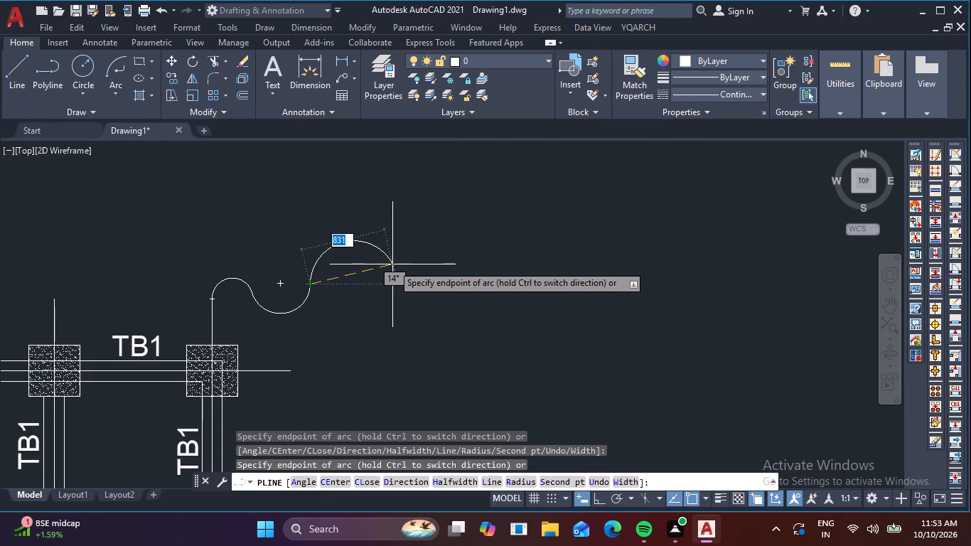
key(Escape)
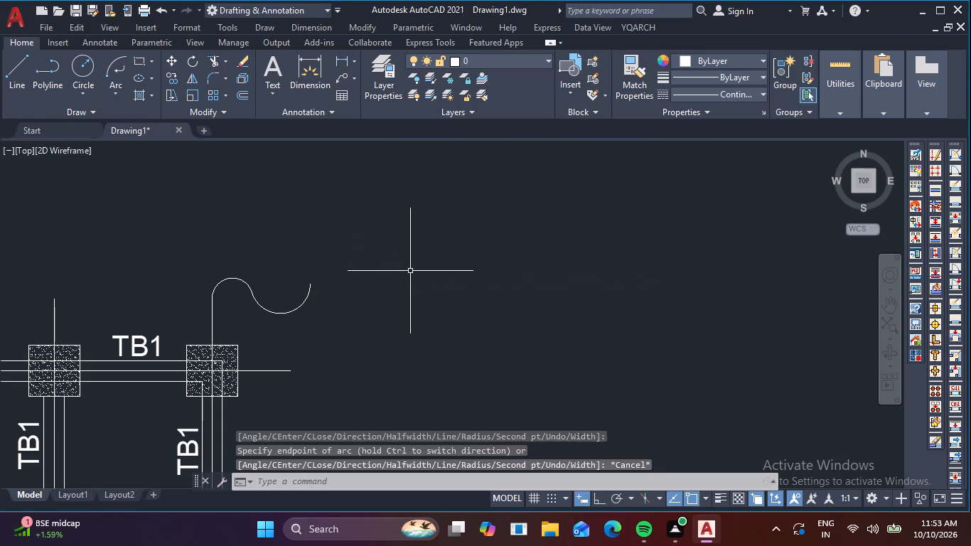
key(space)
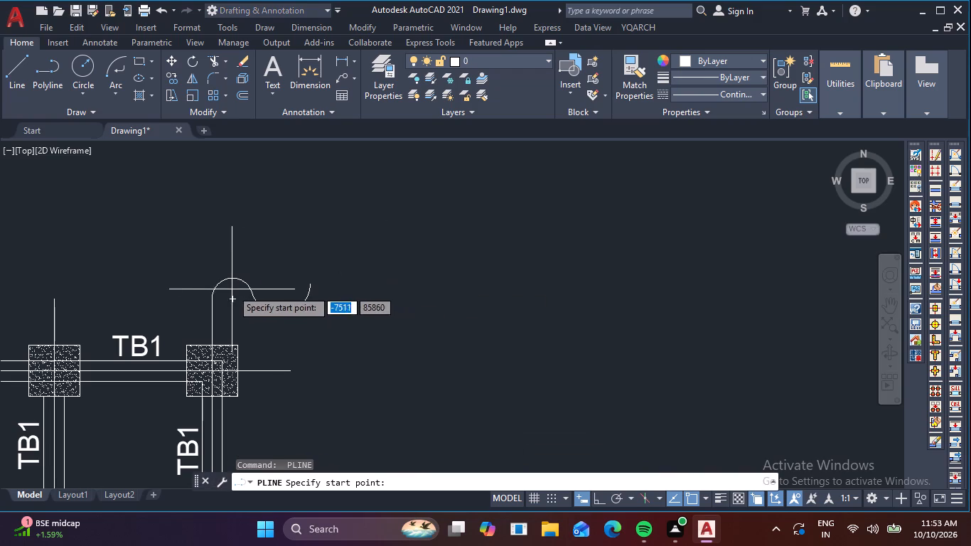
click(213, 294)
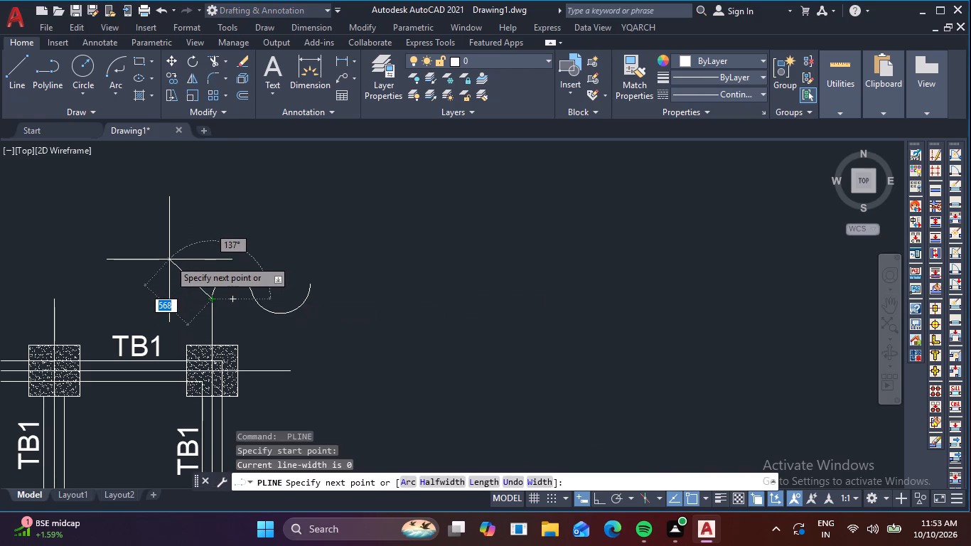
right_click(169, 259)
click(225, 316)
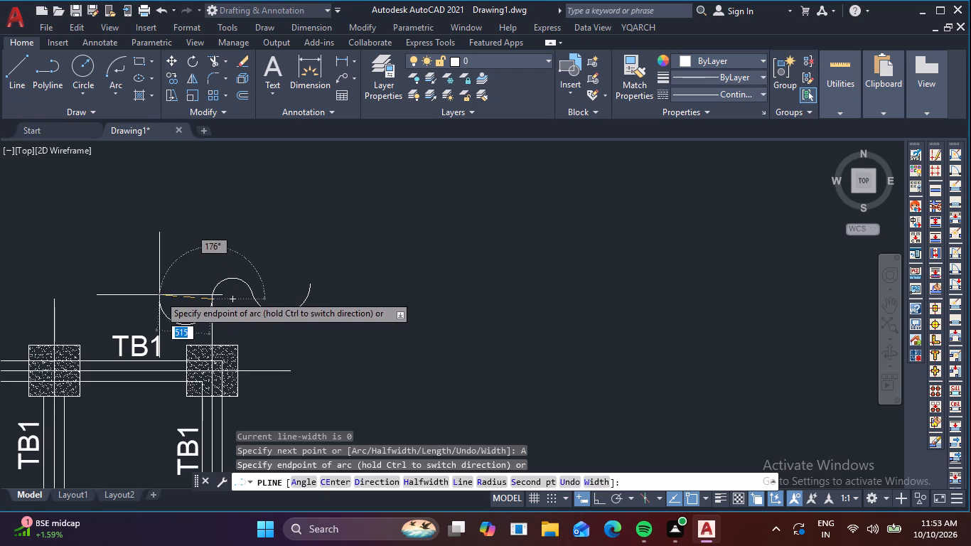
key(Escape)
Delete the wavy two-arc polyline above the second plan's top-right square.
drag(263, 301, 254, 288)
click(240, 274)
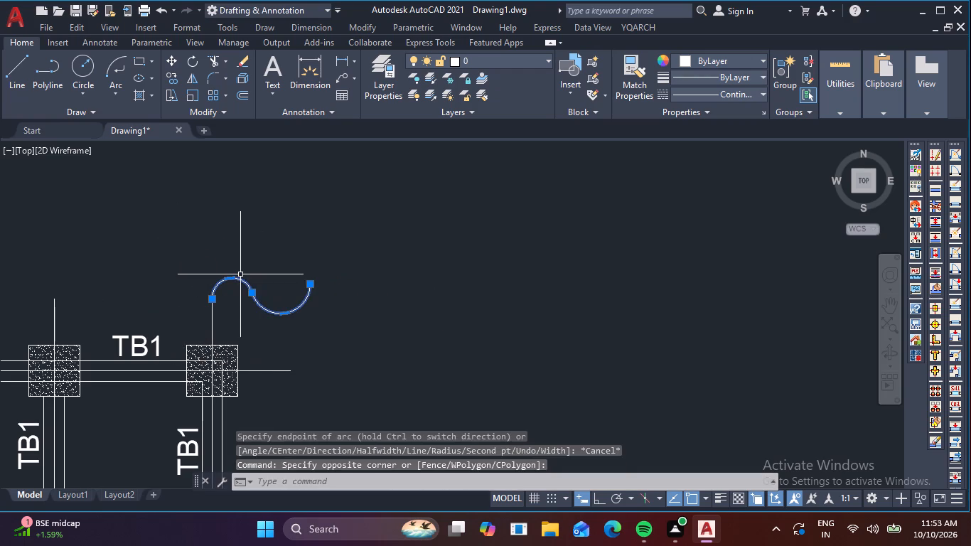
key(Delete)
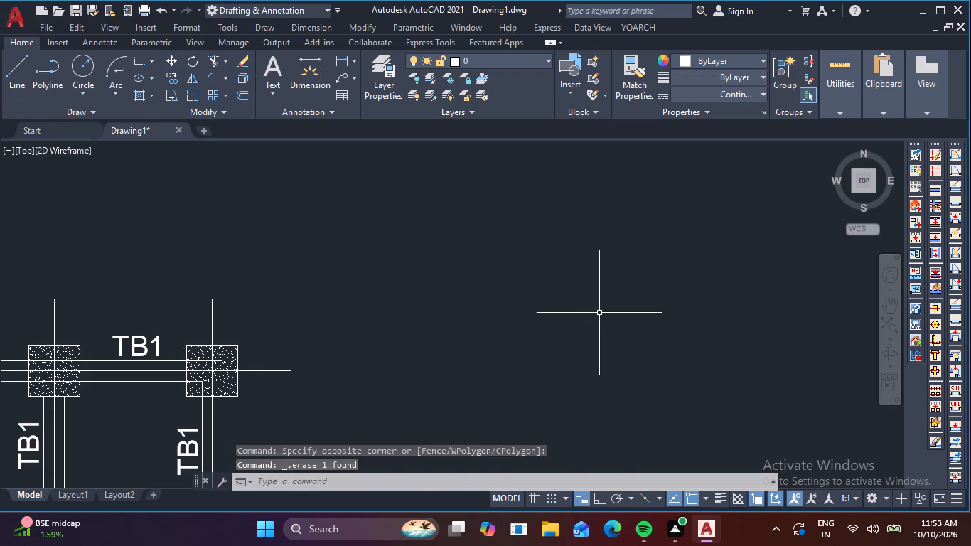
Draw three overlapping circles of increasing size in the empty space up and right of the second plan, the smallest about 184 mm in radius.
scroll(600, 314, down, 1)
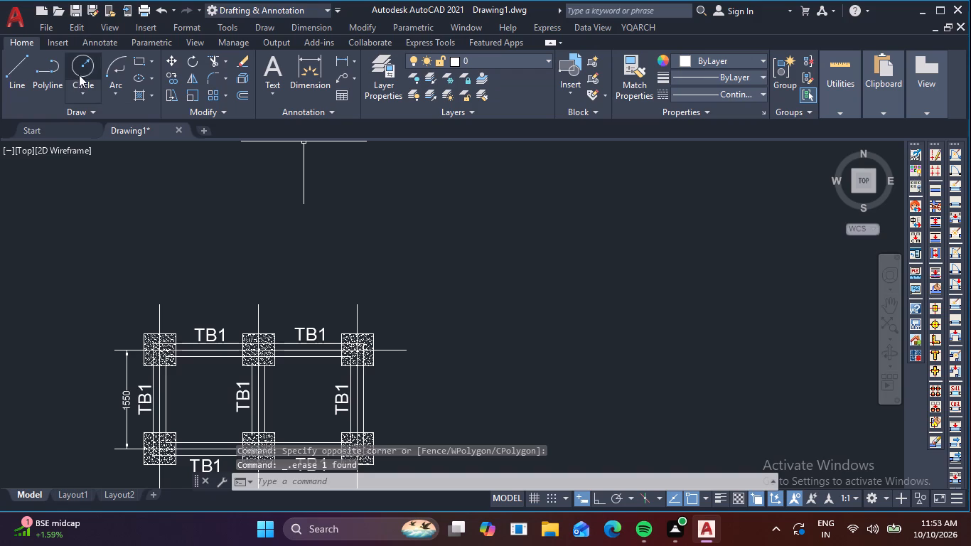
click(85, 62)
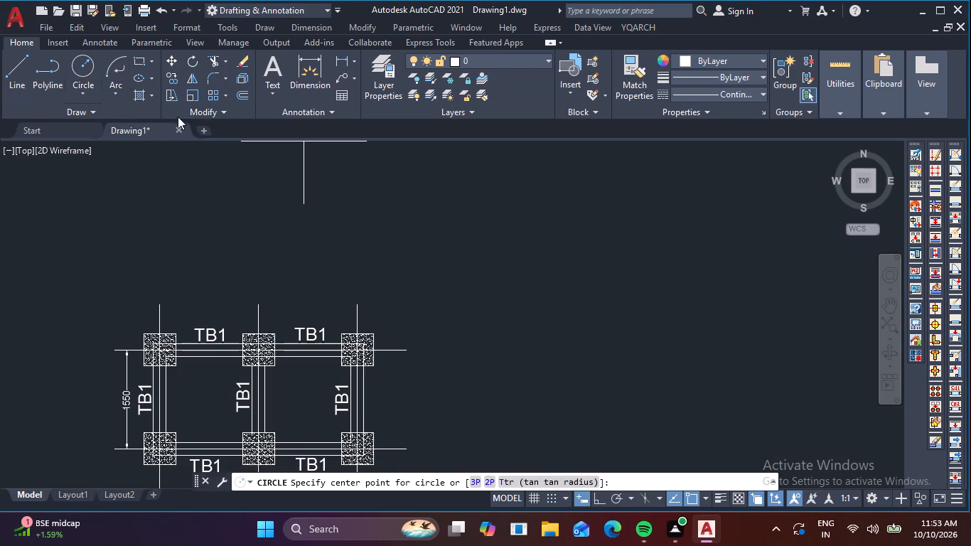
click(507, 262)
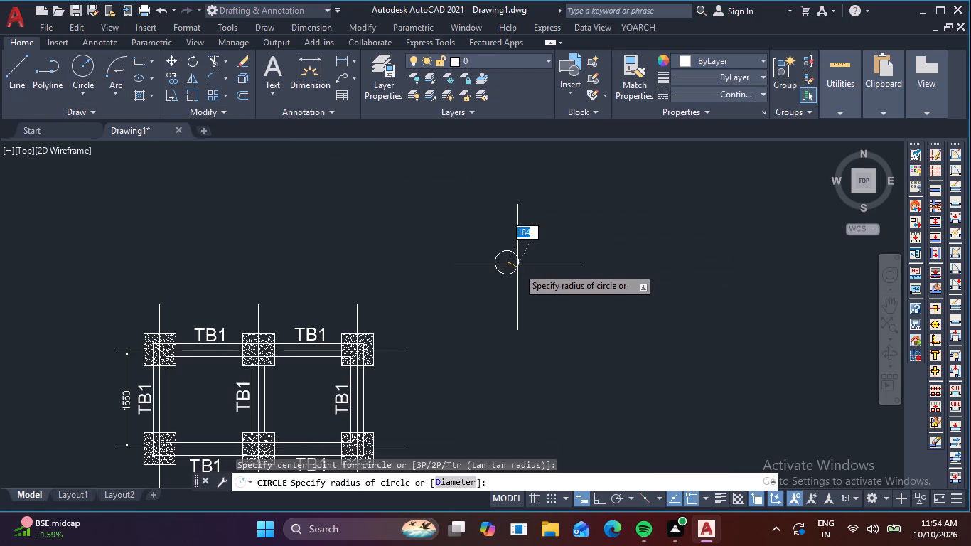
click(517, 267)
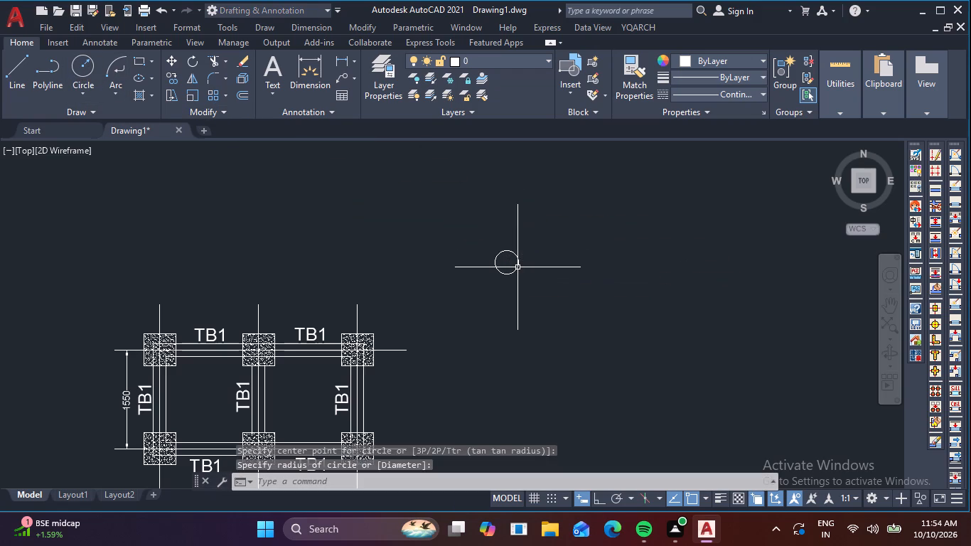
key(space)
scroll(519, 267, up, 2)
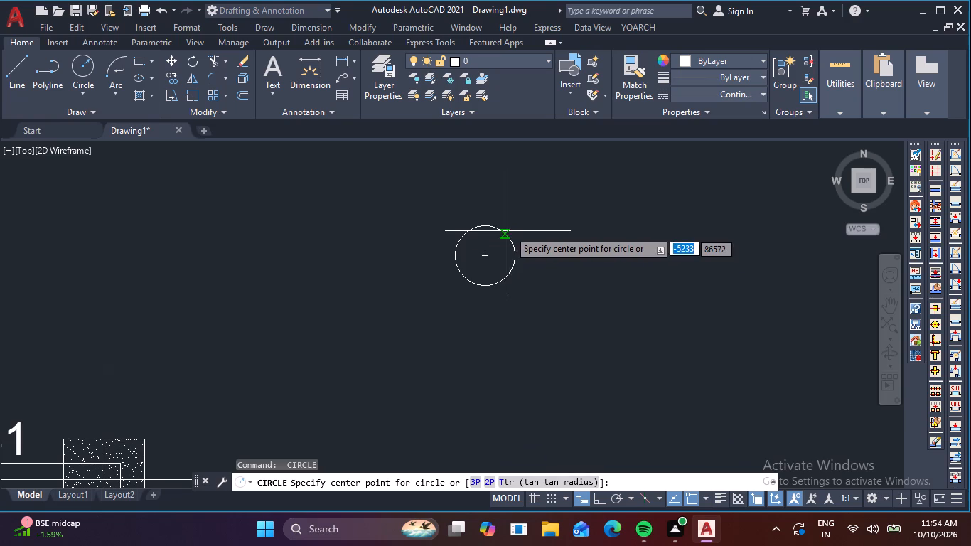
click(521, 221)
click(553, 236)
key(space)
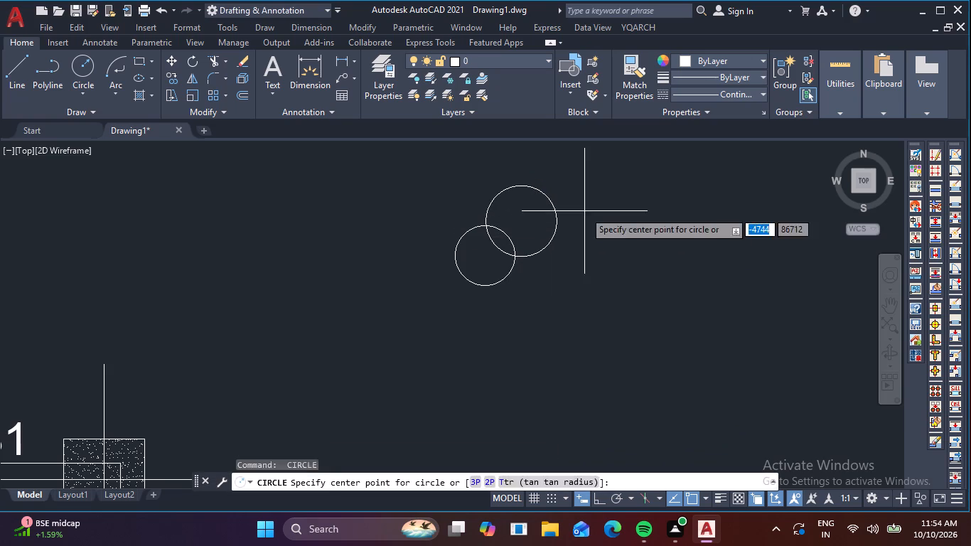
click(581, 208)
click(627, 219)
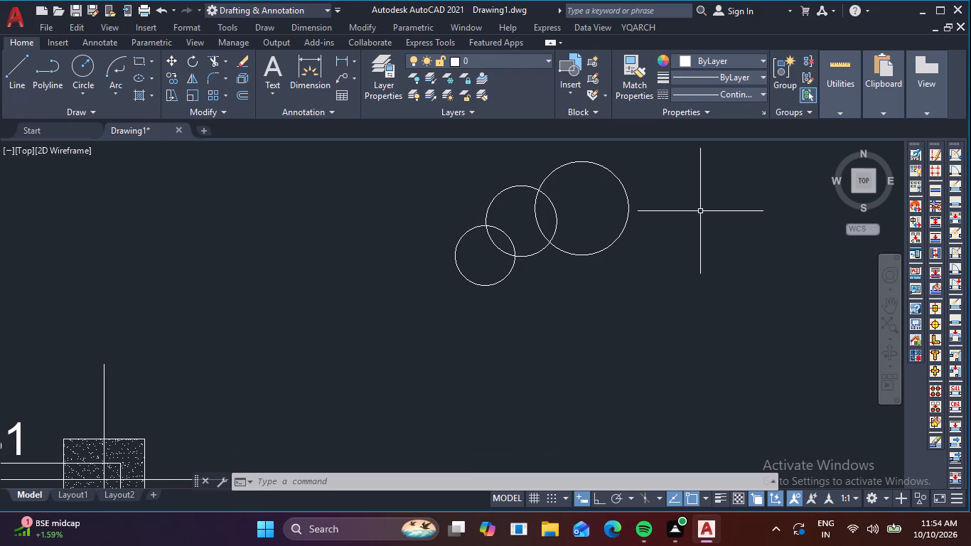
scroll(456, 333, down, 1)
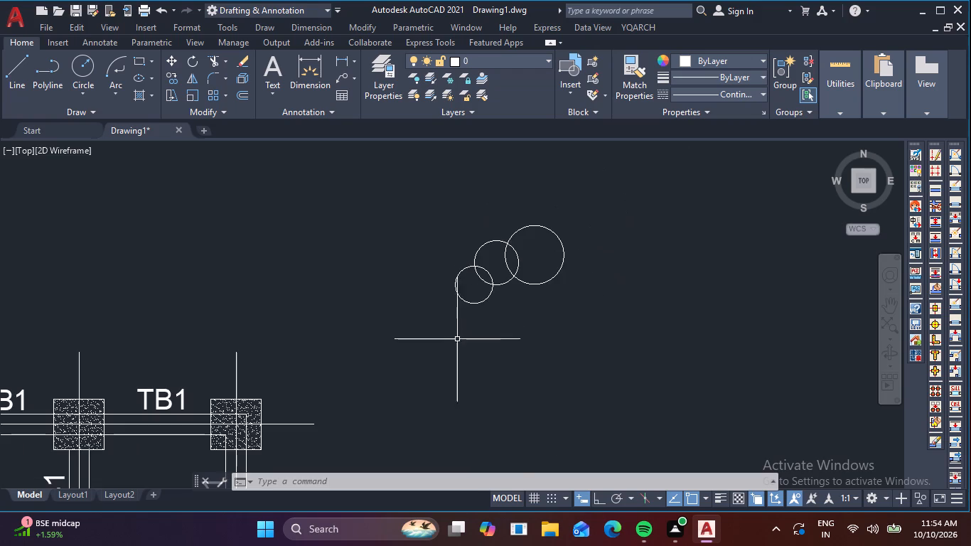
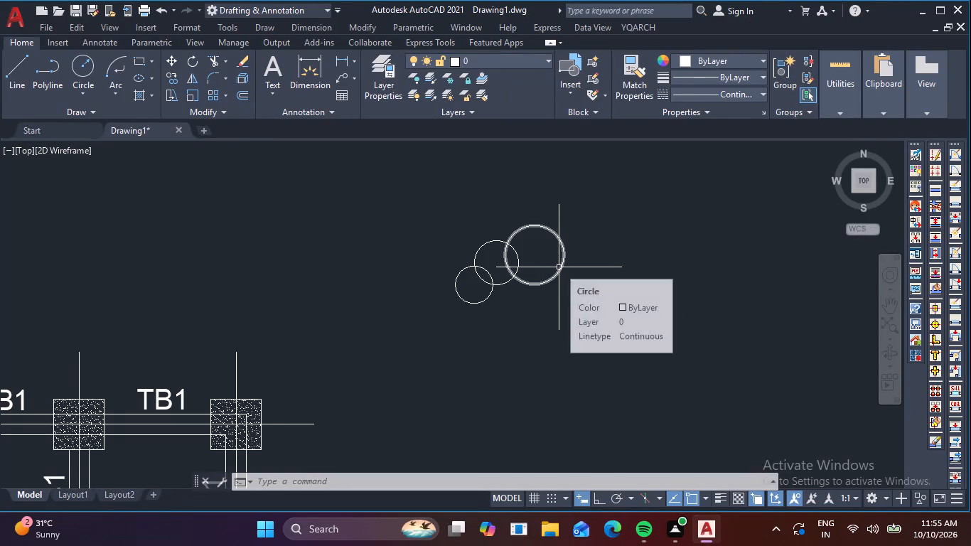
Draw a circle about 230 mm in radius overlapping the upper-right side of the largest circle.
key(space)
click(562, 240)
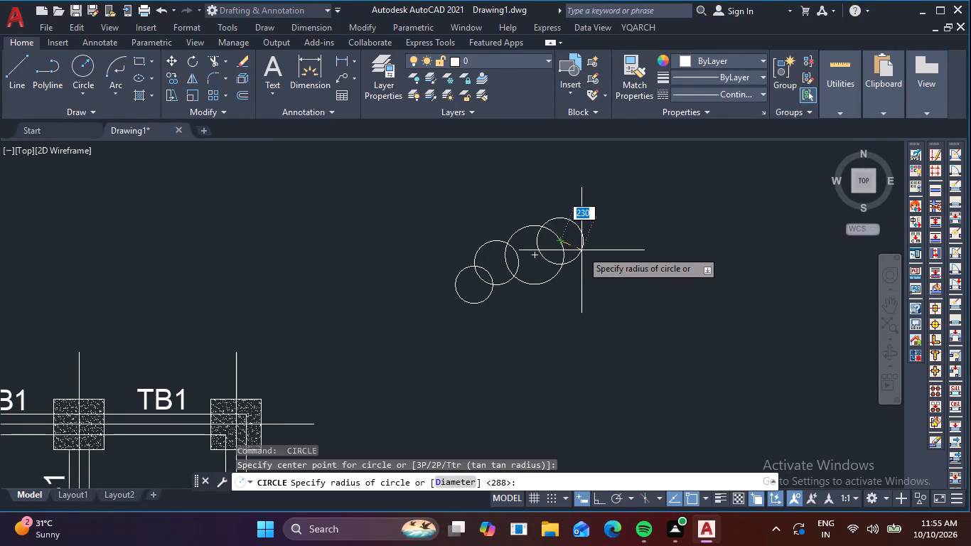
click(581, 250)
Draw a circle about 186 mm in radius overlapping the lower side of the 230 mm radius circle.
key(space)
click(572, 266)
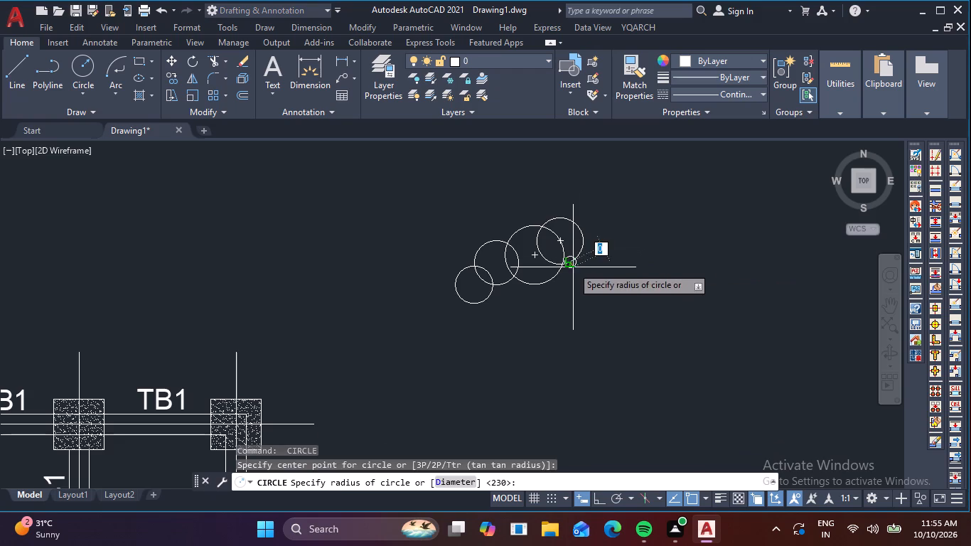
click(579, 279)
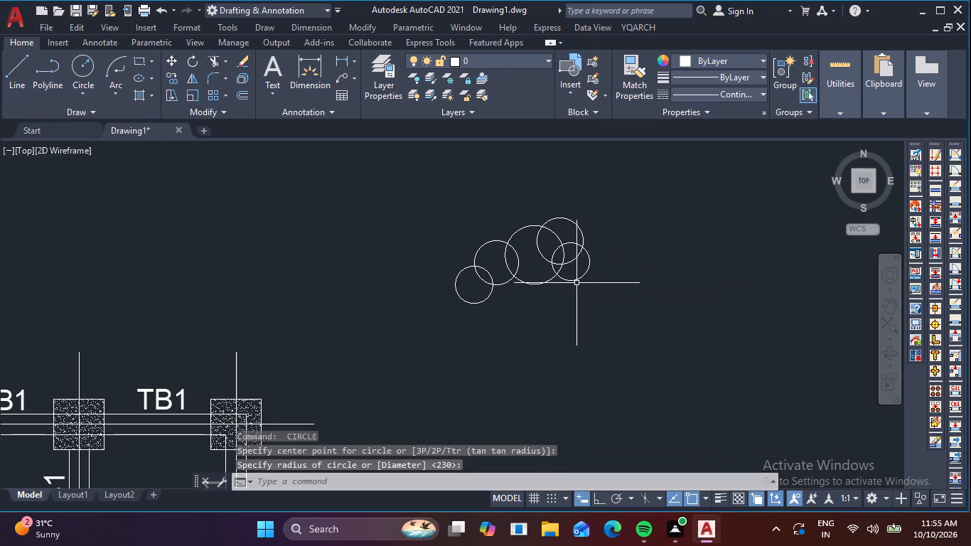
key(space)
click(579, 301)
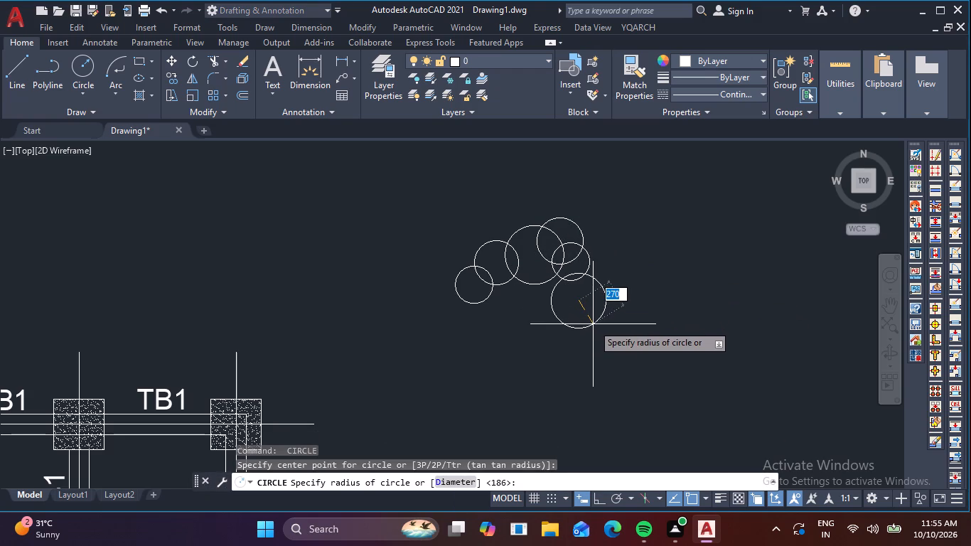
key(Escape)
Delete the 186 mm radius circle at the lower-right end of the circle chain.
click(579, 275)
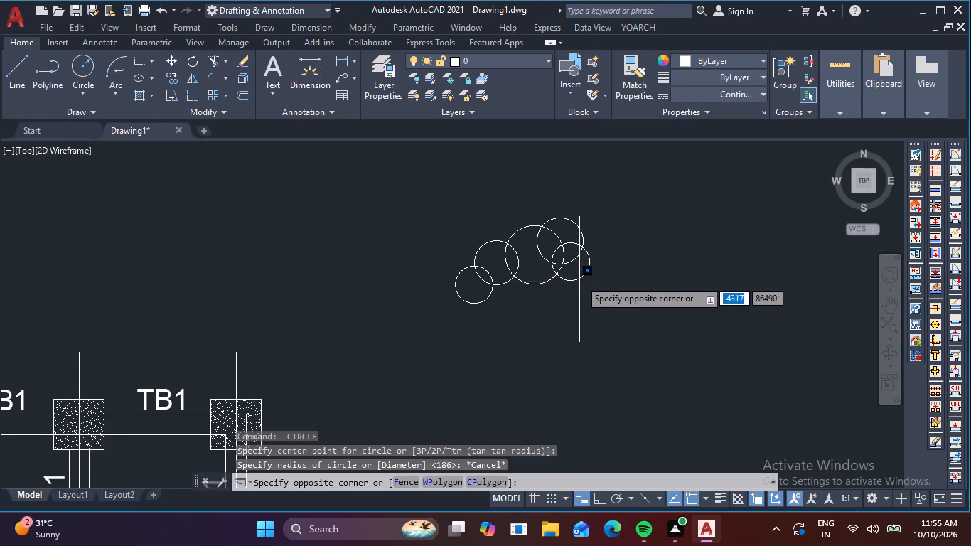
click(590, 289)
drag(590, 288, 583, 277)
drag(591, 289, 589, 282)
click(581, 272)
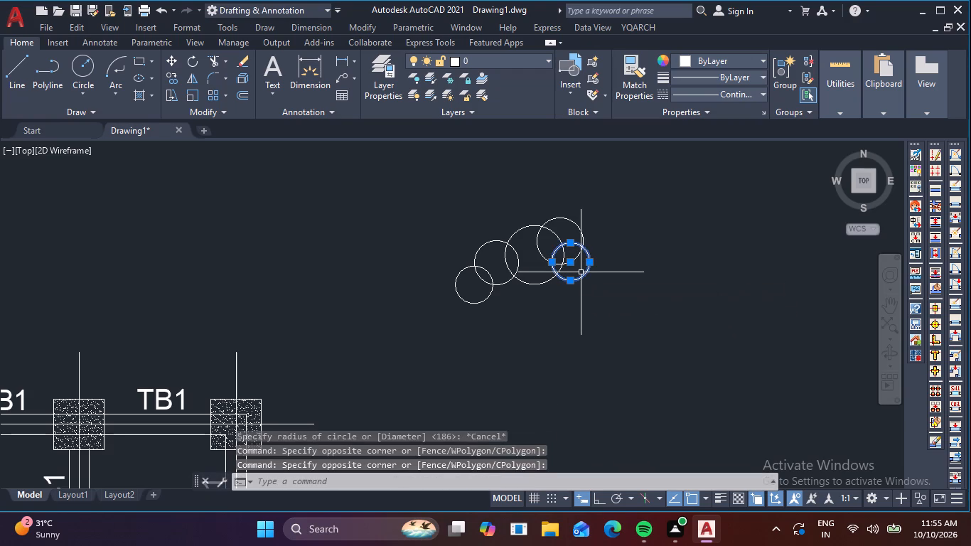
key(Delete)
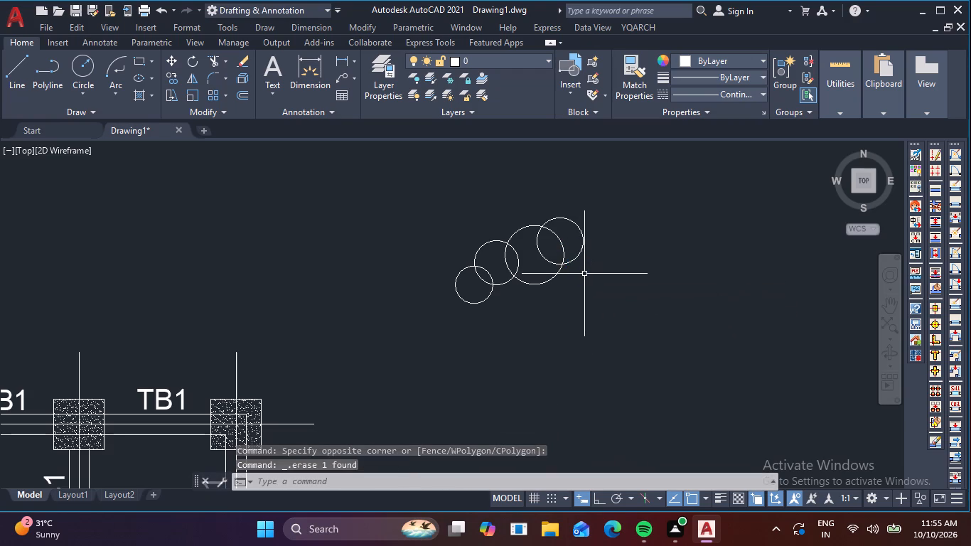
Extend the circle chain right and downward with two overlapping circles about 288 mm and 225 mm in radius.
text(C)
key(space)
click(583, 253)
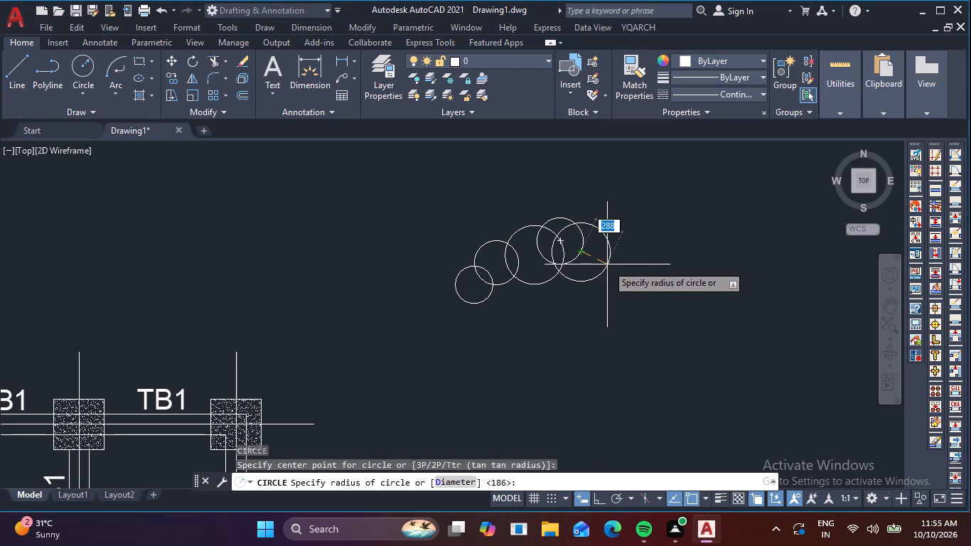
click(607, 264)
key(space)
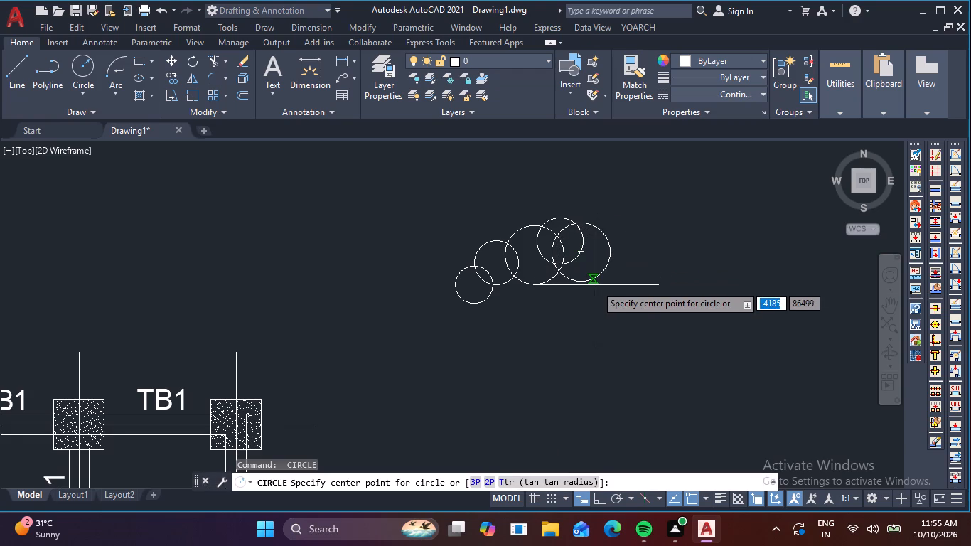
click(599, 285)
click(608, 296)
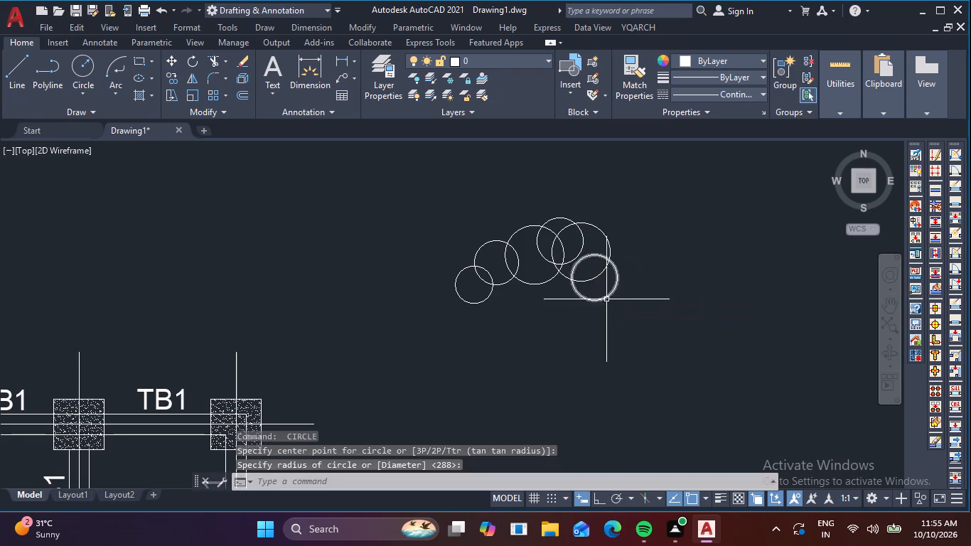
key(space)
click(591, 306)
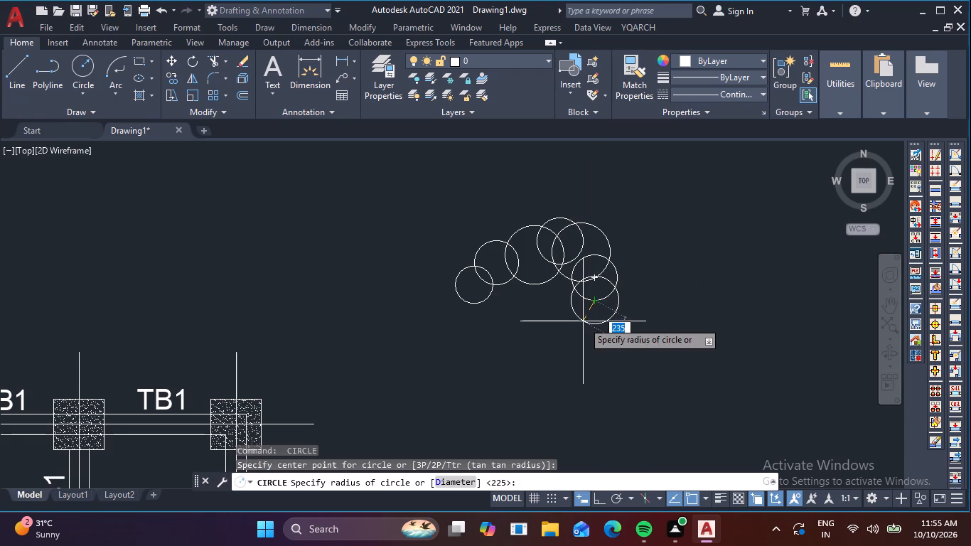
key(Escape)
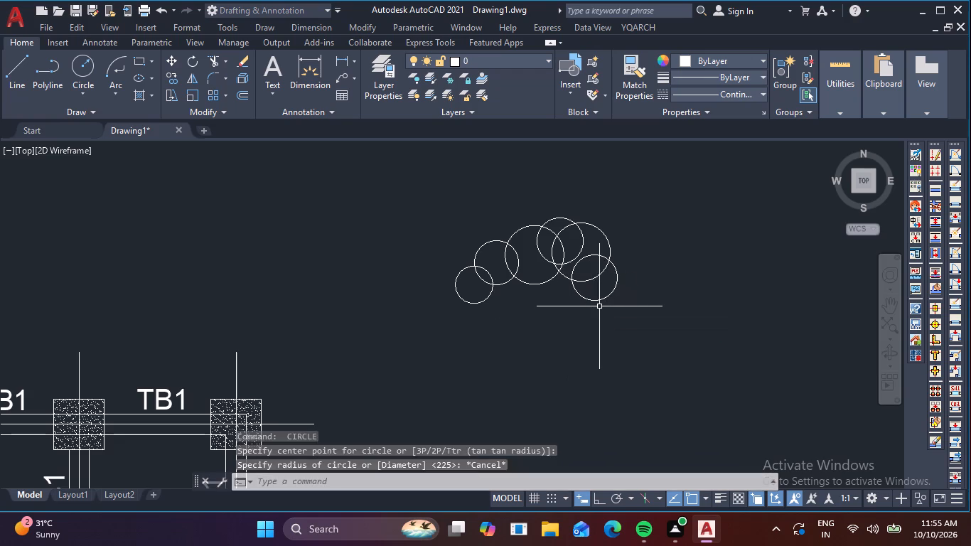
Continue the chain down and to the left with three overlapping circles, about 236 mm and 255 mm in radius and a slightly larger last one.
key(space)
click(579, 304)
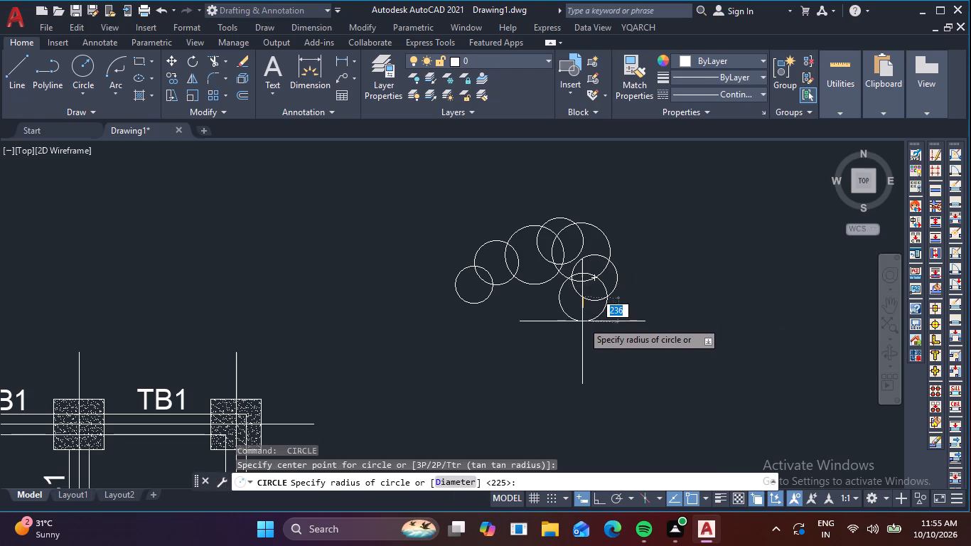
click(583, 321)
key(space)
click(555, 328)
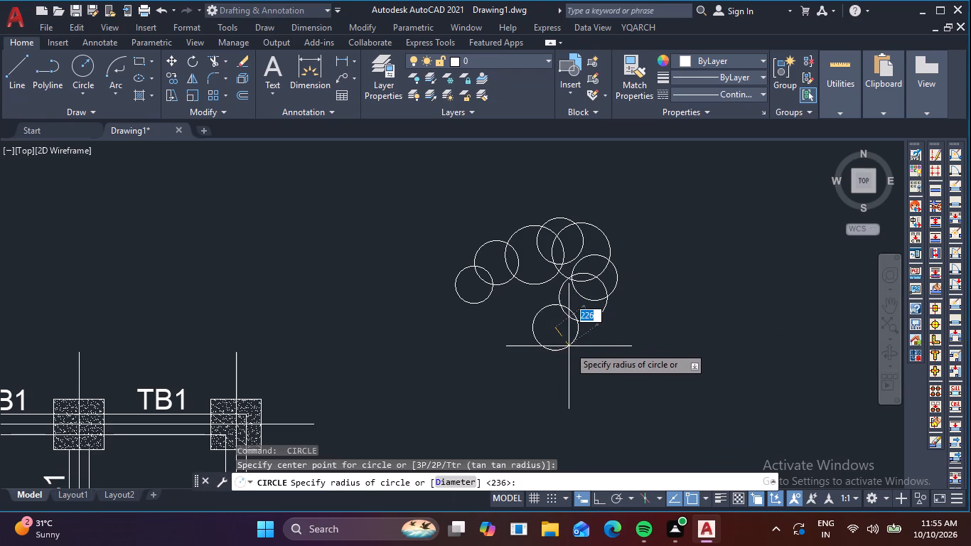
click(571, 348)
key(space)
click(520, 347)
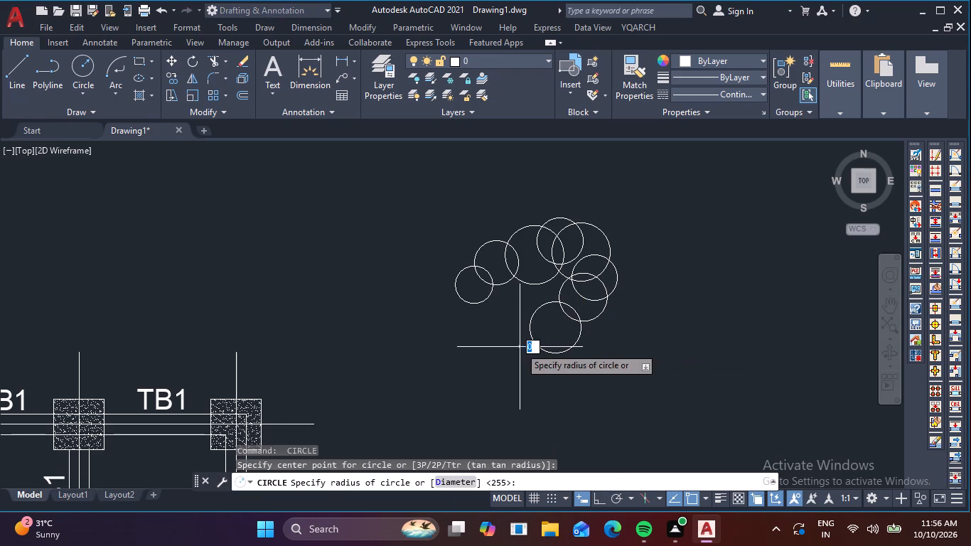
click(530, 373)
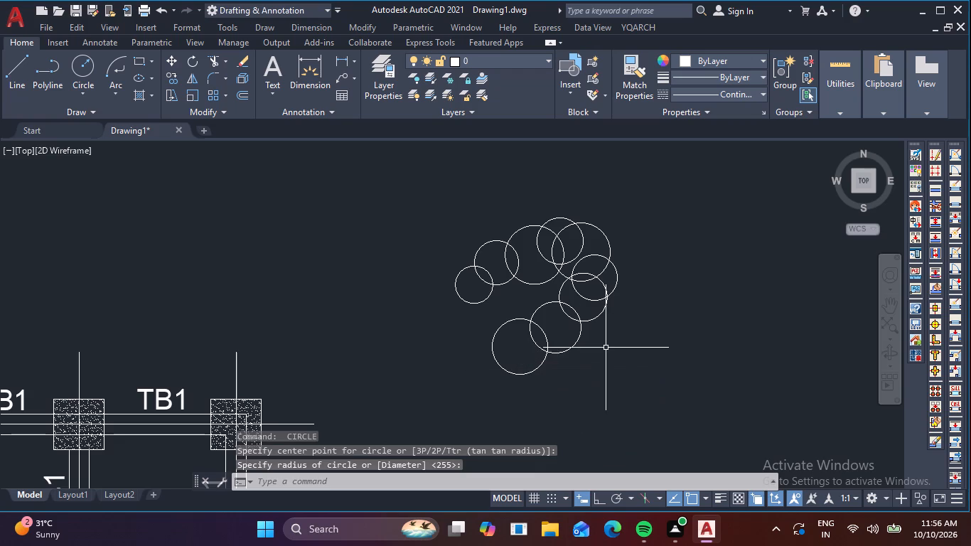
key(Escape)
Trim away the inner arcs where the three lowest circles of the chain overlap.
key(t)
key(r)
key(space)
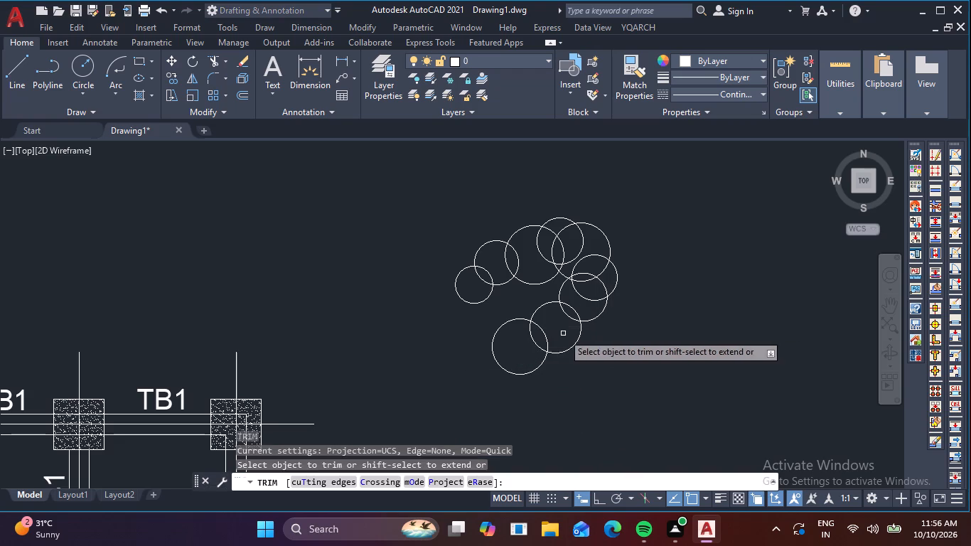
drag(547, 328, 543, 328)
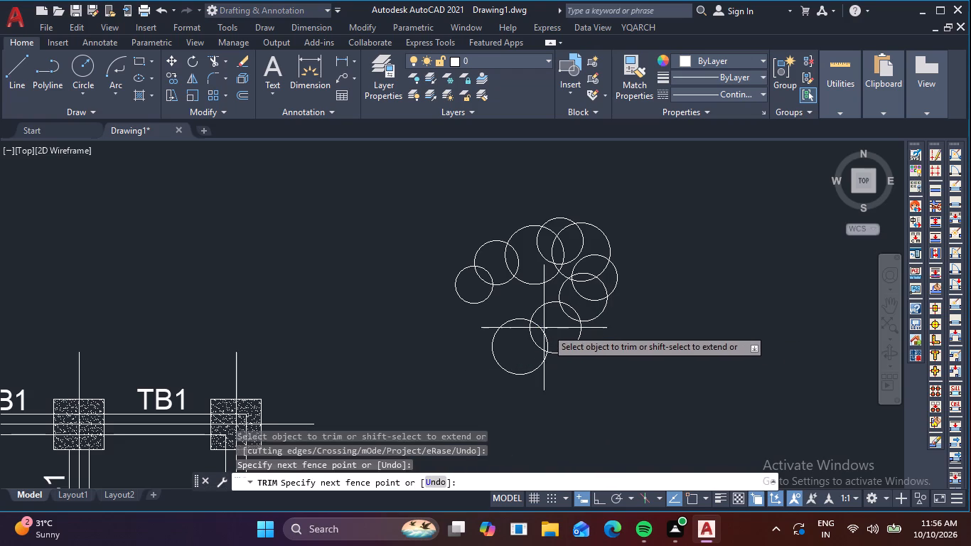
drag(543, 328, 527, 338)
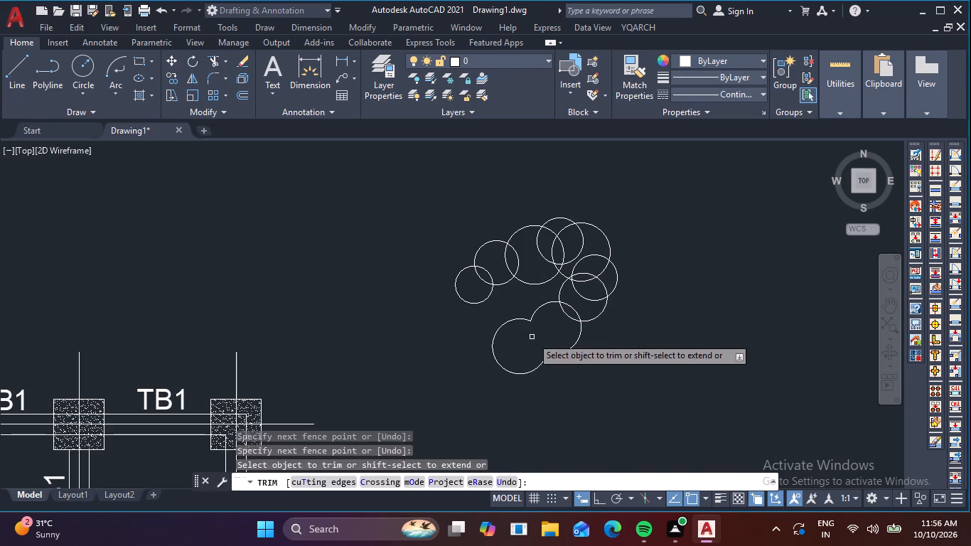
click(542, 310)
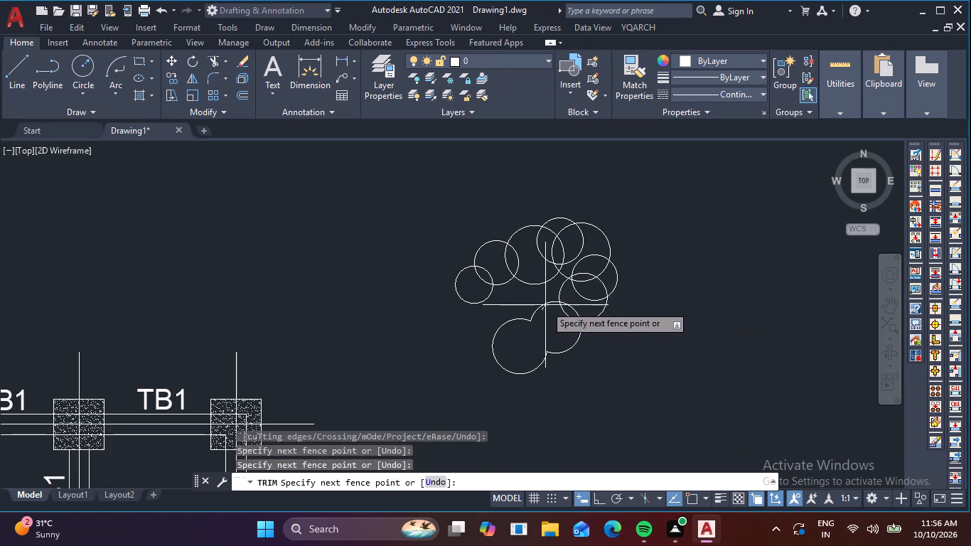
click(546, 302)
drag(554, 315, 573, 298)
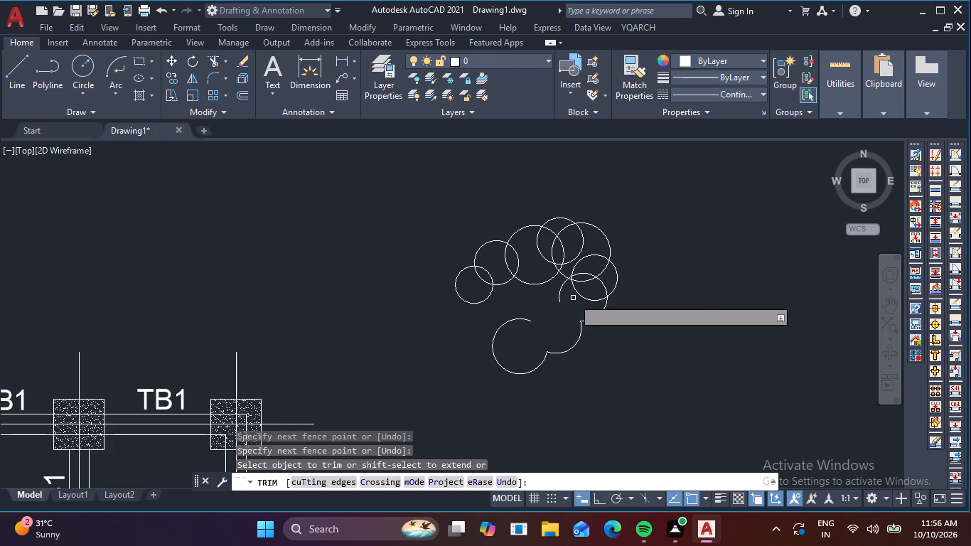
Trim the inner arcs and leftover stubs of the three circles along the right side, keeping their outer edge.
drag(582, 299, 579, 271)
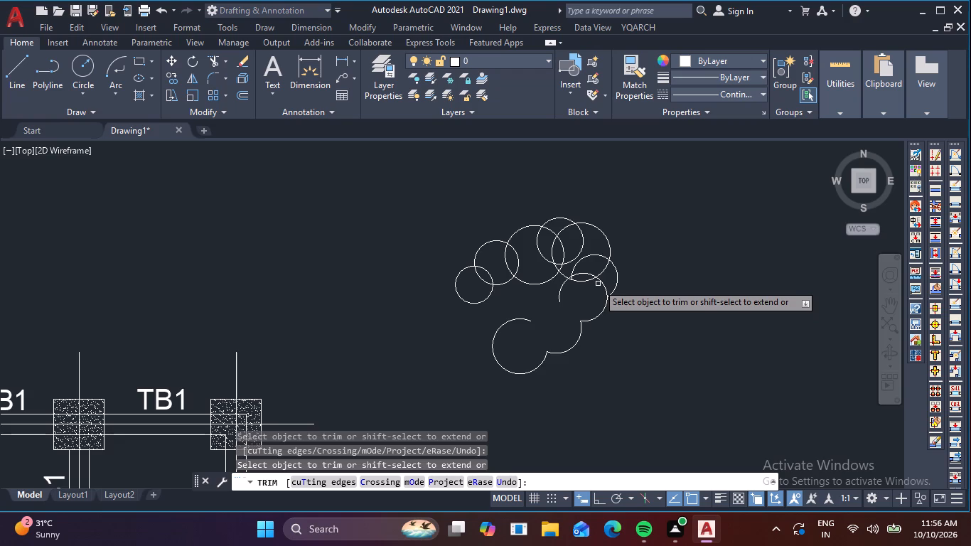
click(603, 282)
click(601, 271)
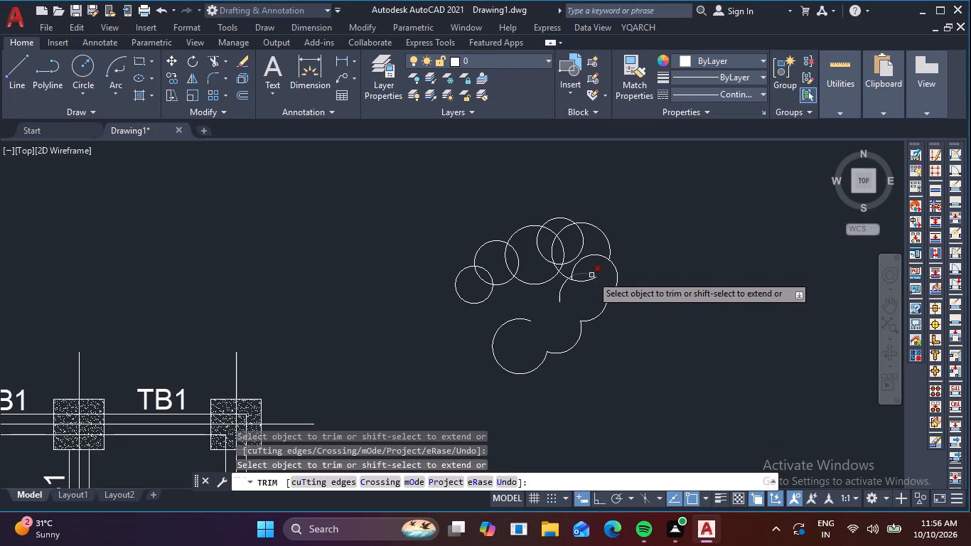
drag(591, 275, 565, 269)
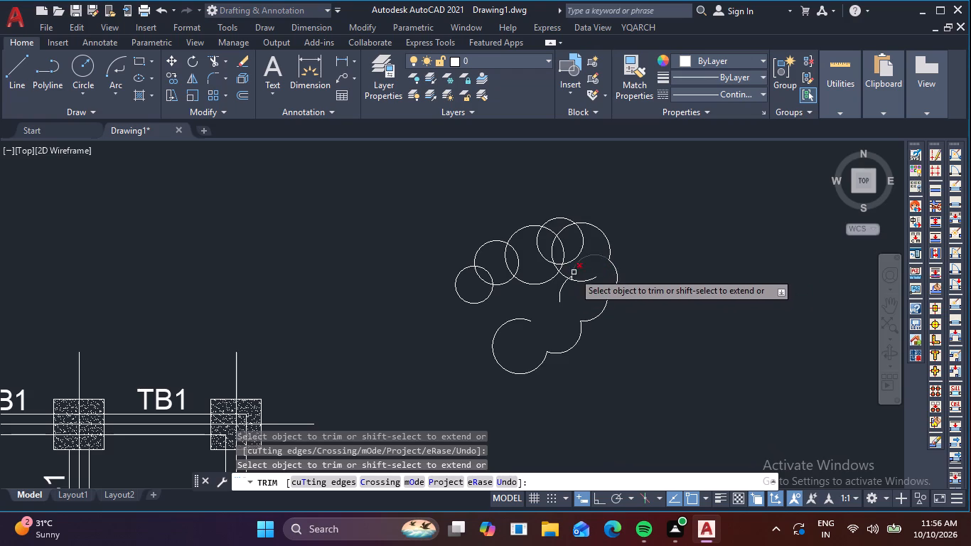
click(579, 282)
click(575, 269)
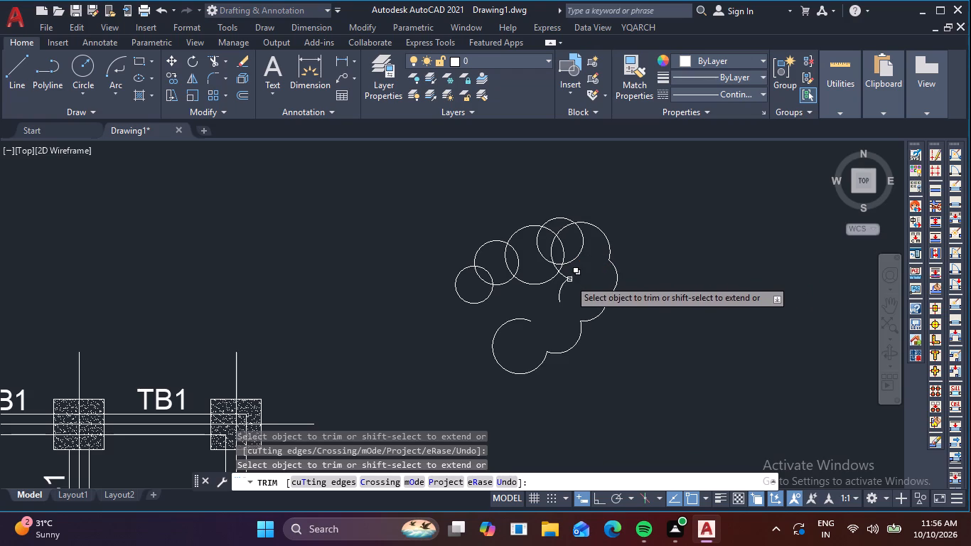
click(569, 279)
click(563, 281)
click(573, 277)
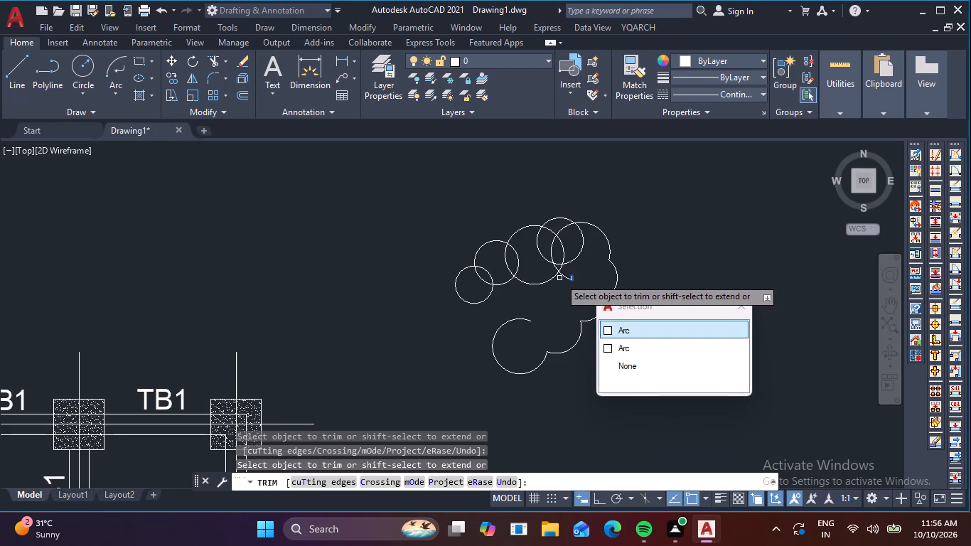
click(611, 333)
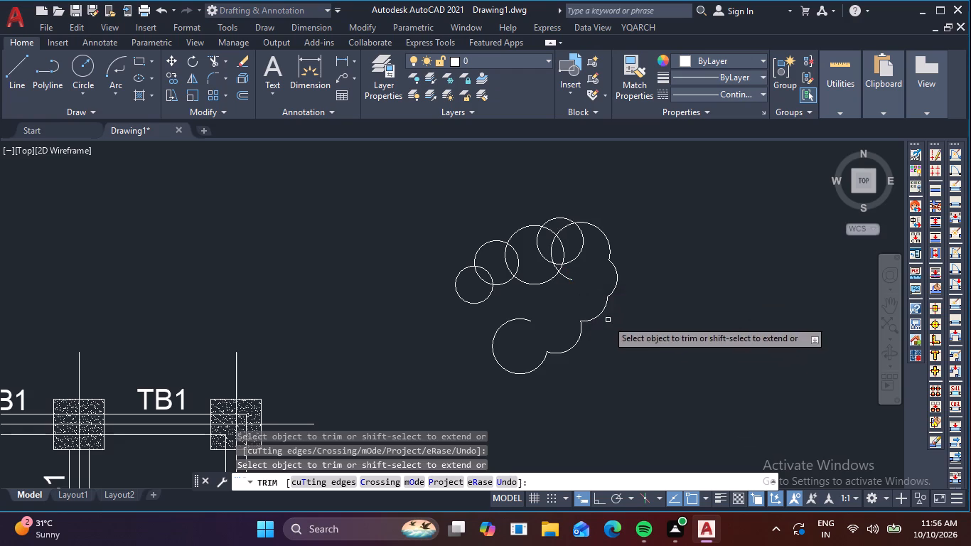
click(572, 277)
click(564, 277)
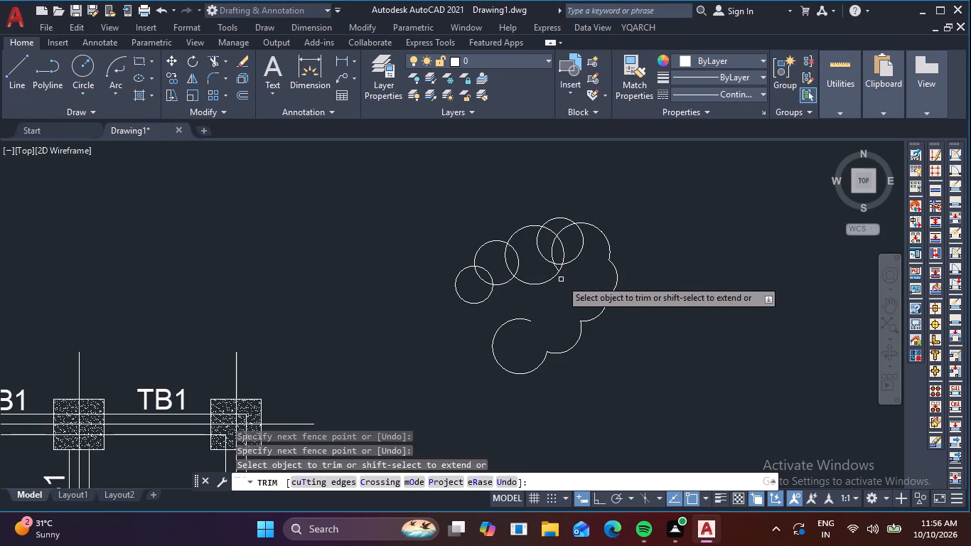
Trim the inner arcs where the top circles overlap each other and the second circle from the left end.
click(572, 261)
click(561, 255)
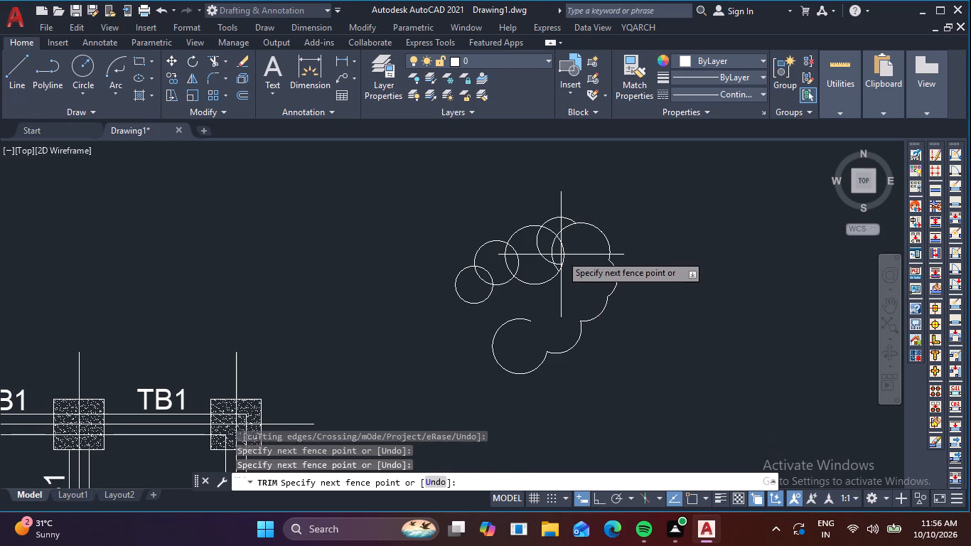
click(578, 252)
click(556, 254)
click(528, 262)
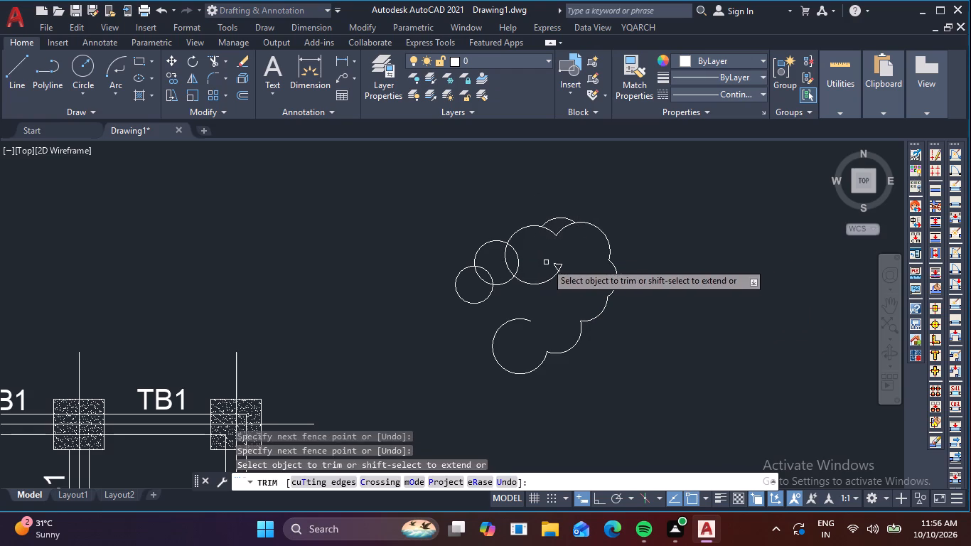
click(546, 262)
click(564, 274)
click(570, 267)
click(546, 262)
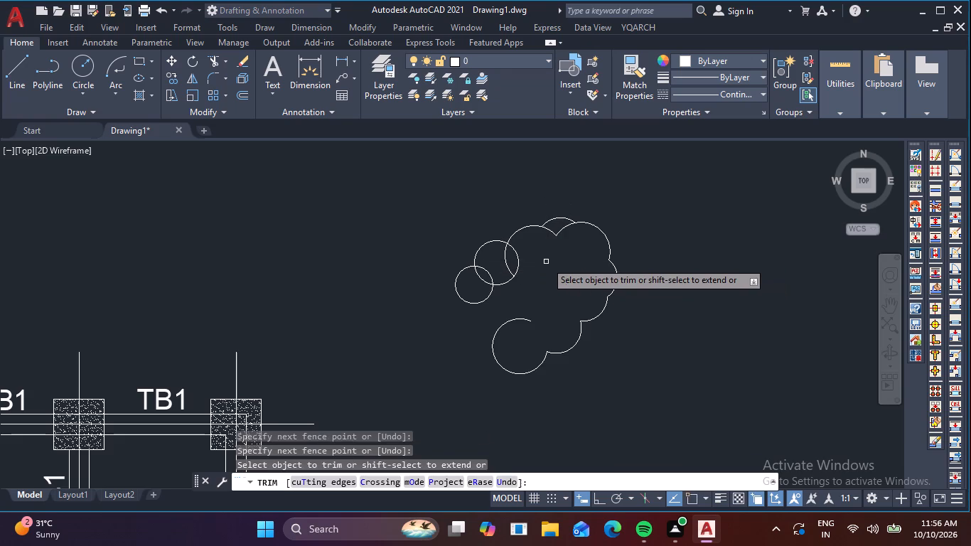
click(530, 261)
click(509, 264)
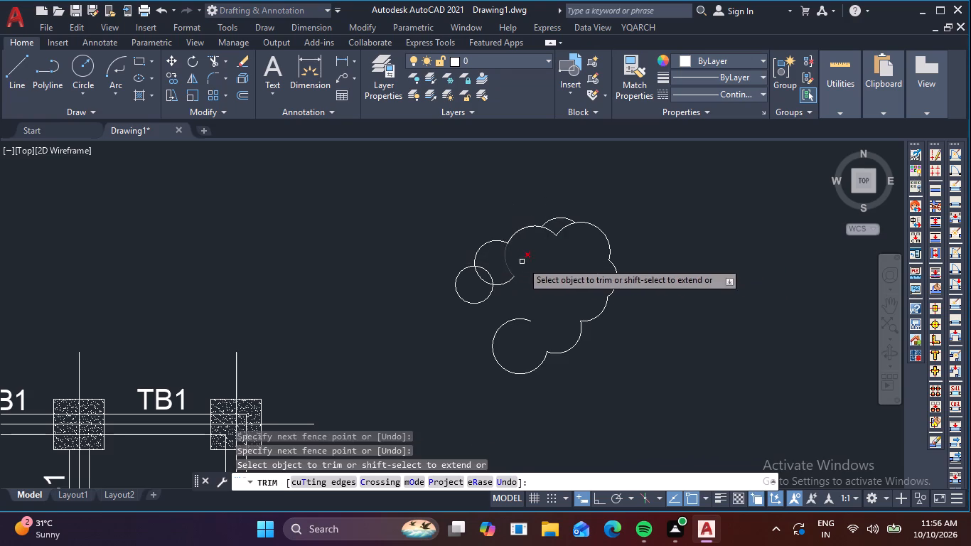
Trim the two short arc pieces beneath the outer curve of the 230 mm radius circle at the top.
click(557, 235)
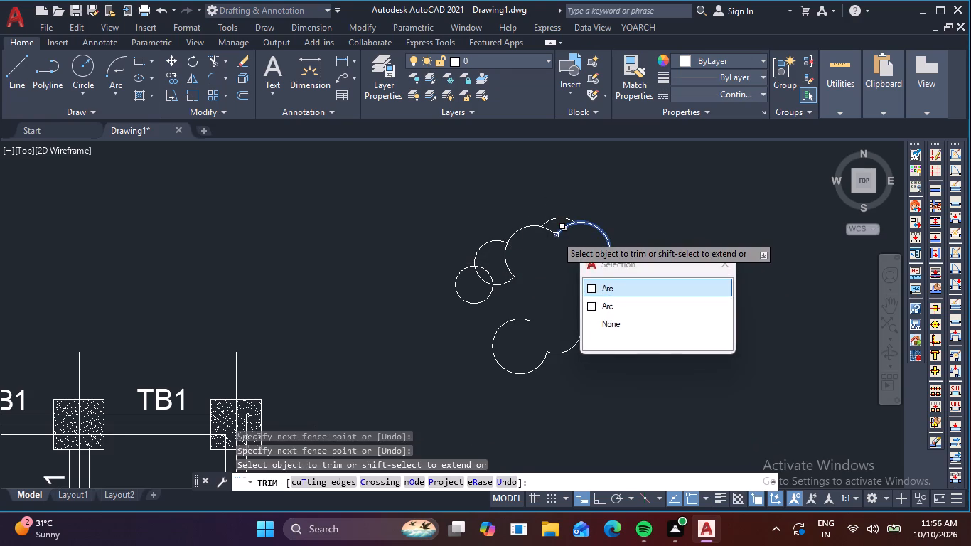
click(556, 235)
click(557, 235)
click(544, 232)
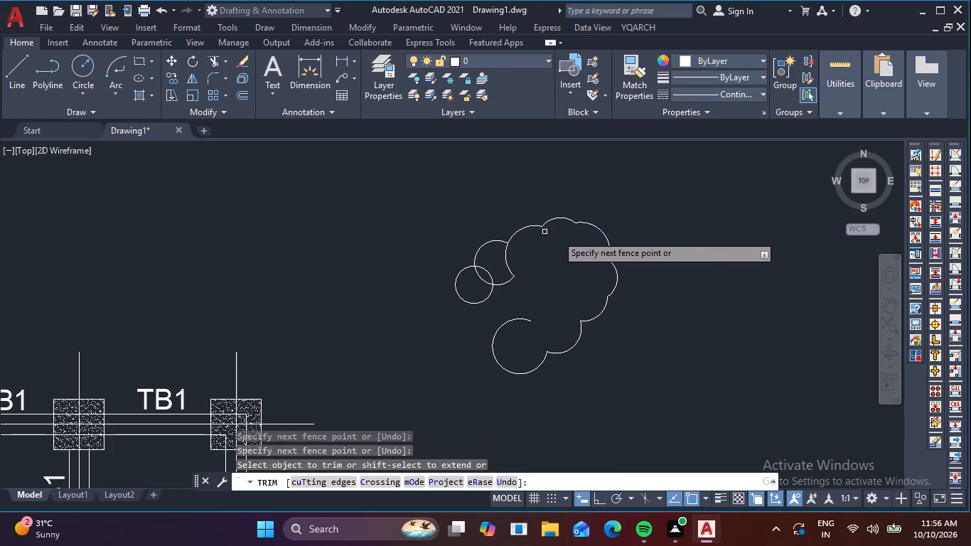
Trim the inner arcs where the two leftmost circles of the cloud overlap each other and their neighbour.
click(513, 271)
click(508, 283)
click(491, 275)
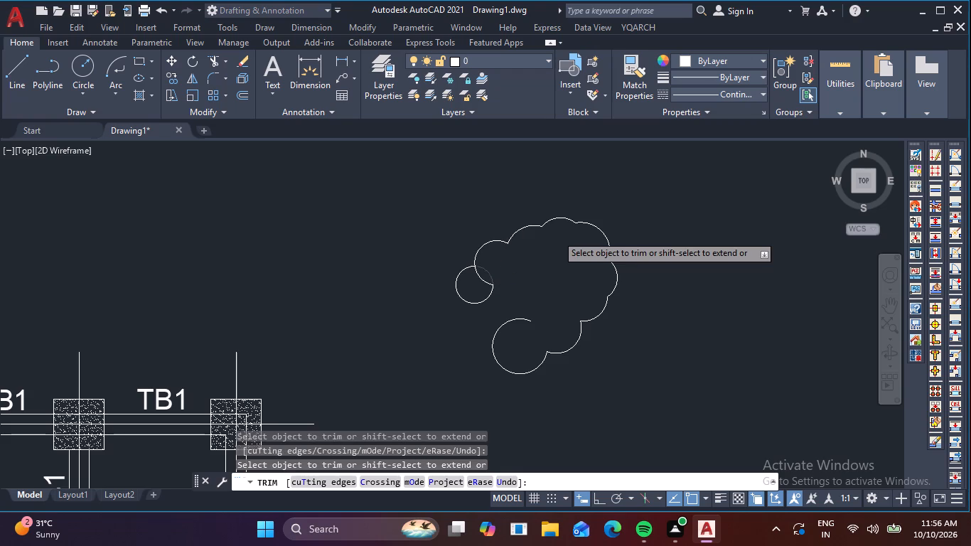
click(485, 282)
Trim away the remaining parts of the small leftmost circle and the lowest circle, leaving the cloud chain open.
click(465, 300)
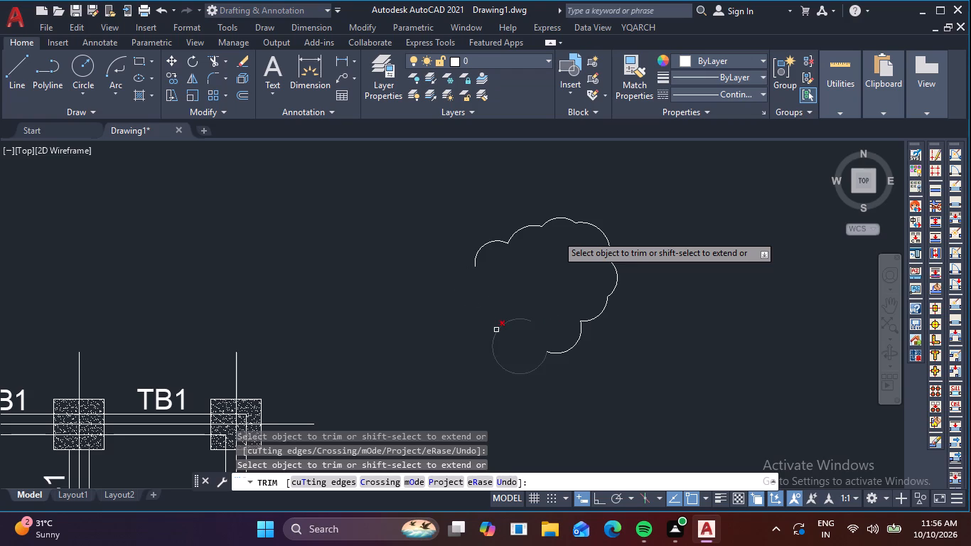
click(496, 330)
key(Escape)
key(Escape)
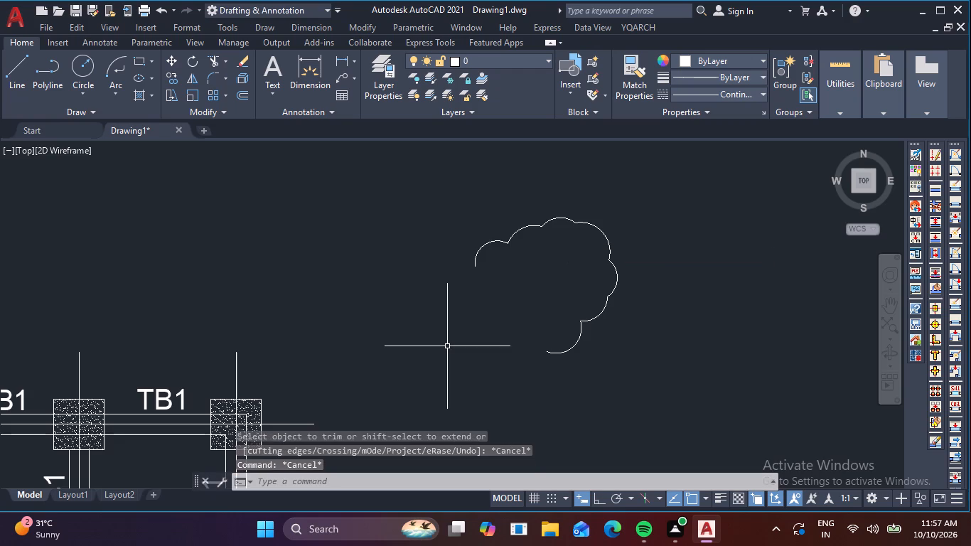
Draw a spline from the cloud's lower arc end through a pointed tail to its upper-left arc end.
text(PL)
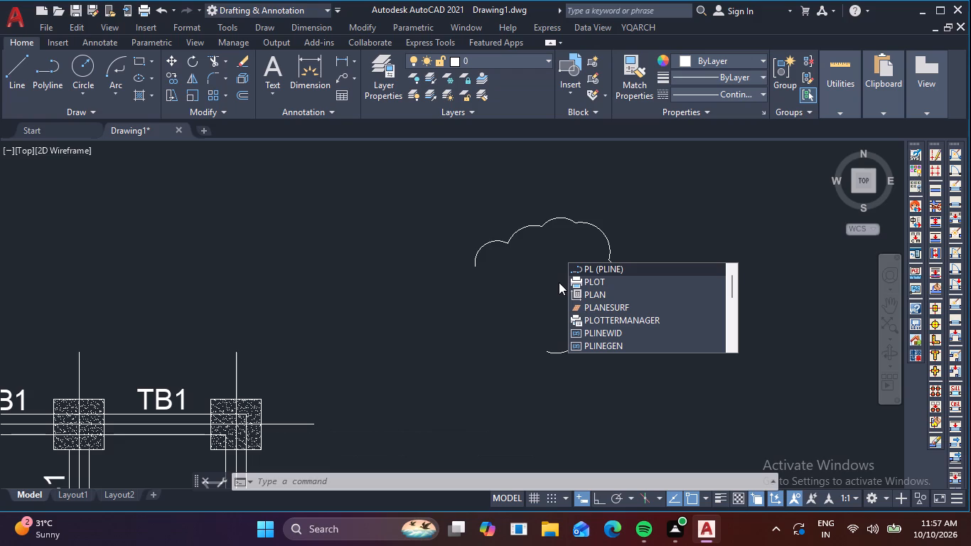
key(Escape)
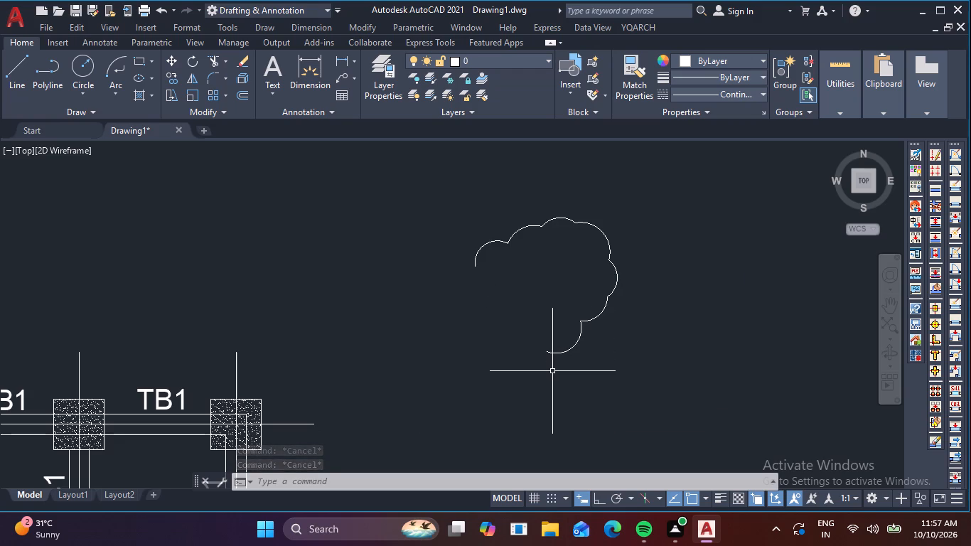
key(s)
key(p)
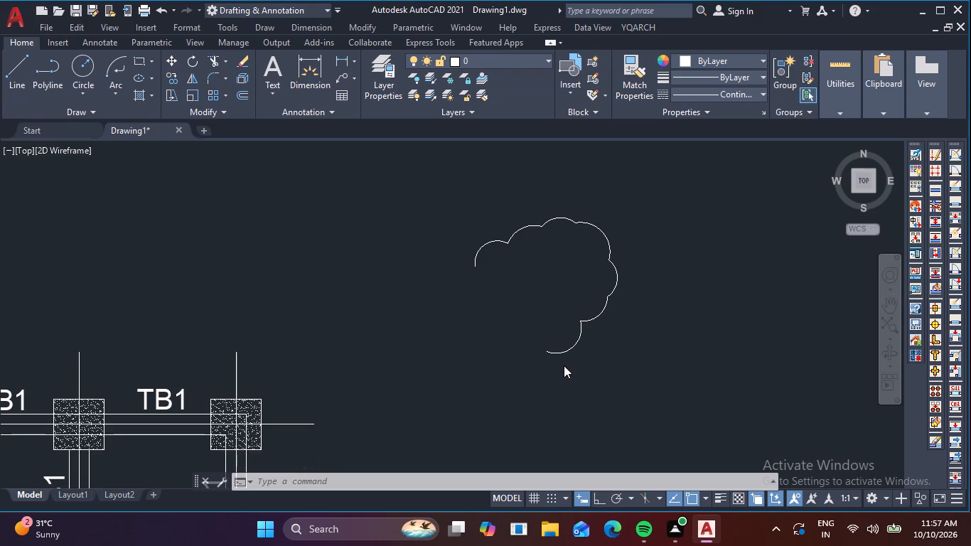
key(l)
key(space)
click(549, 355)
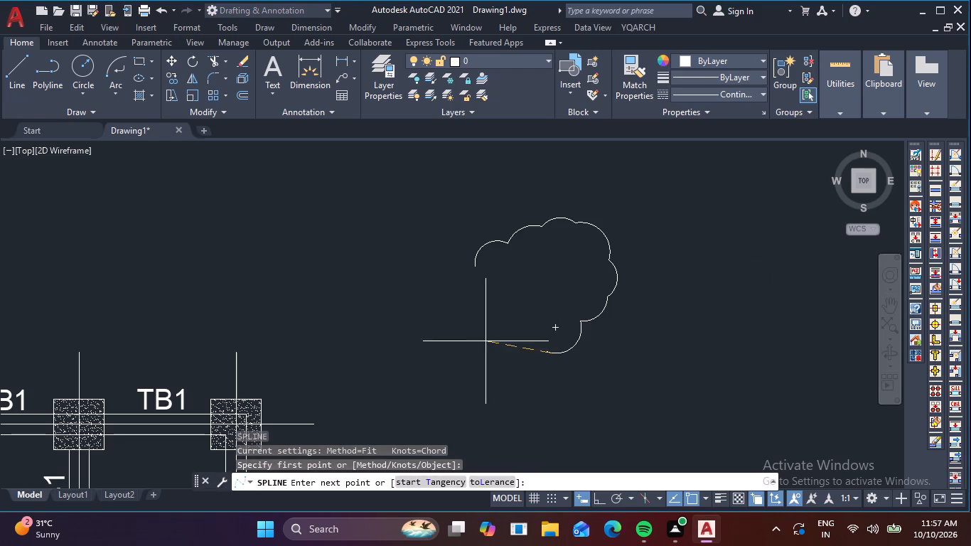
click(520, 361)
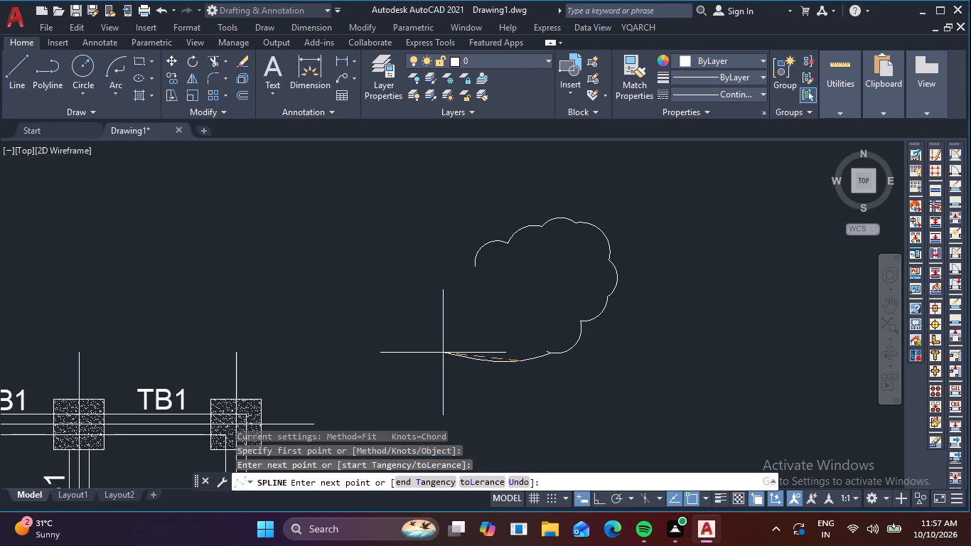
click(443, 353)
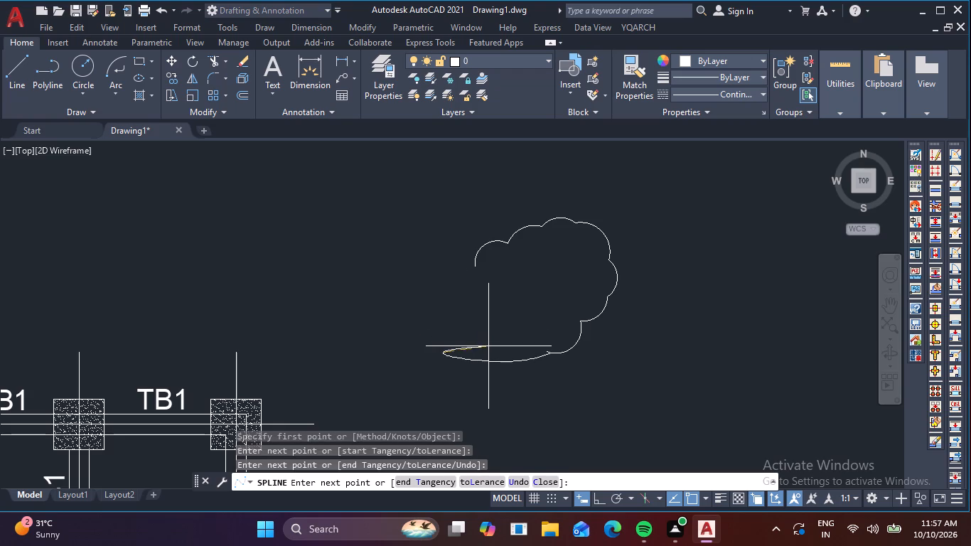
click(485, 351)
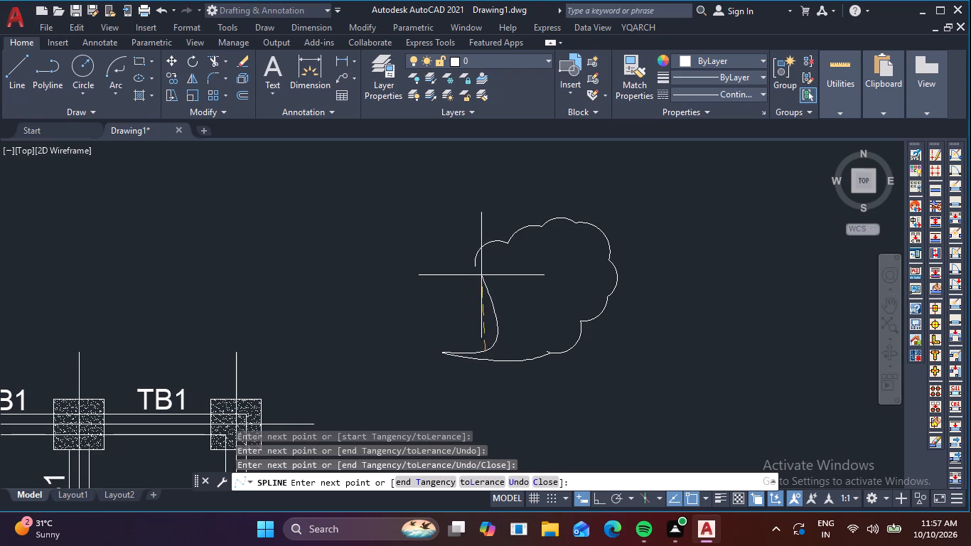
click(478, 269)
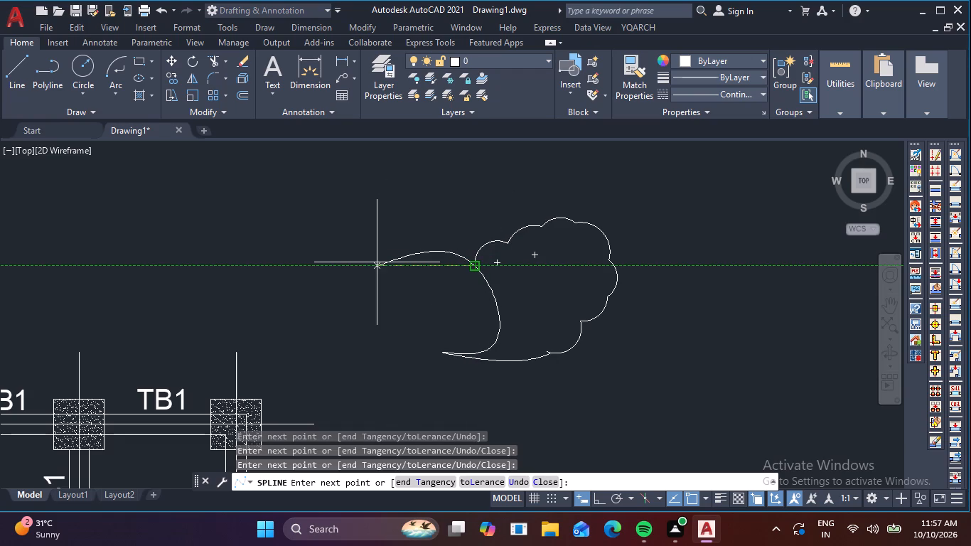
key(space)
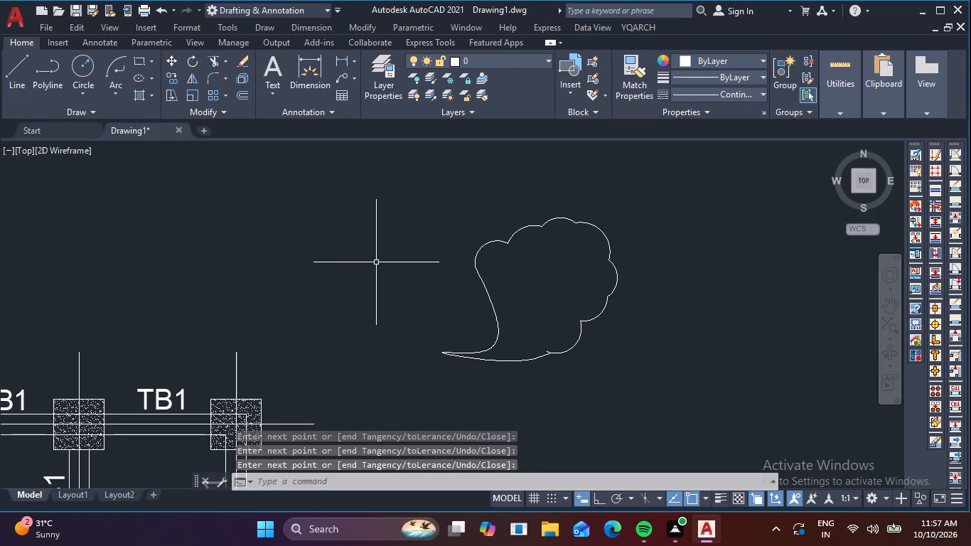
Copy the whole cloud outline with its tail to the empty space just right of the TB1 beam plan.
drag(417, 190, 462, 204)
click(680, 395)
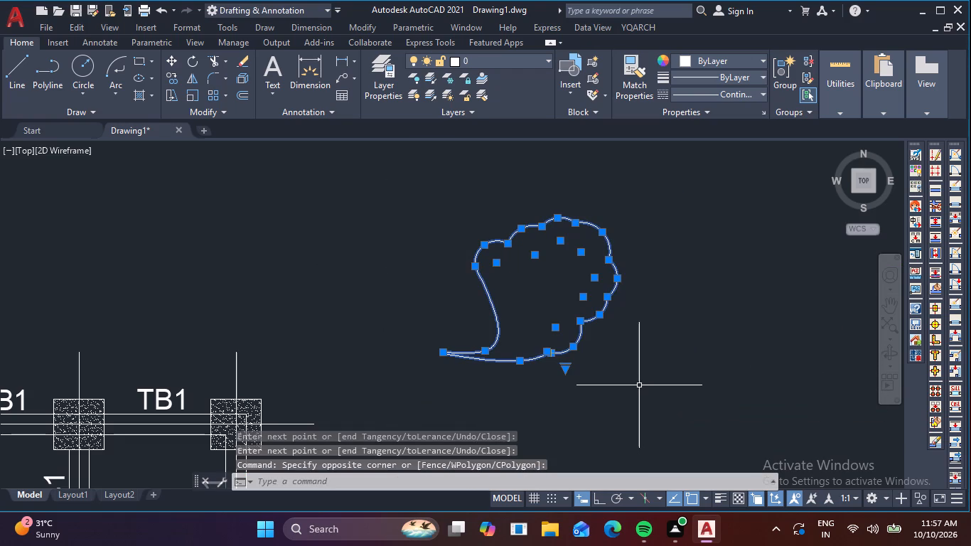
key(c)
text(O)
key(space)
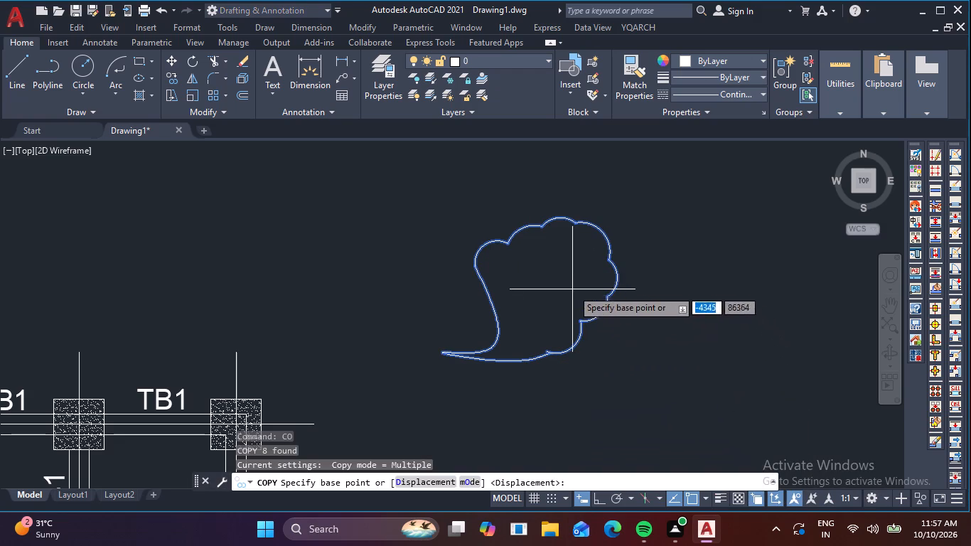
click(562, 279)
scroll(485, 358, down, 1)
middle_drag(533, 341, 709, 220)
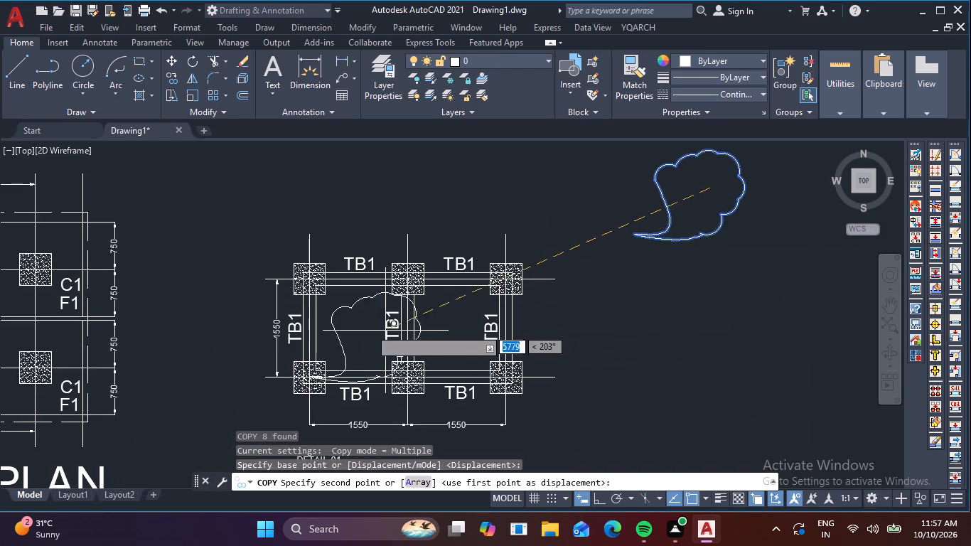
scroll(283, 381, up, 1)
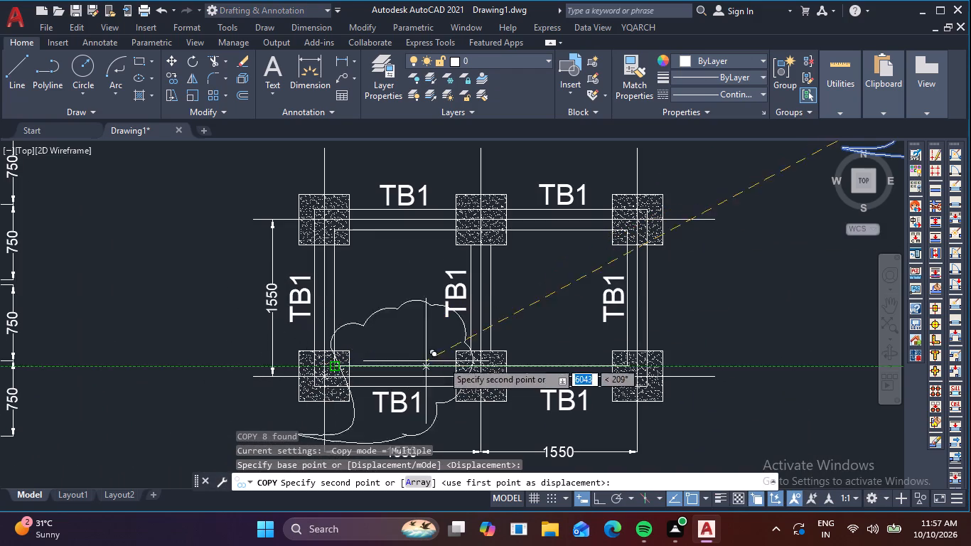
click(845, 338)
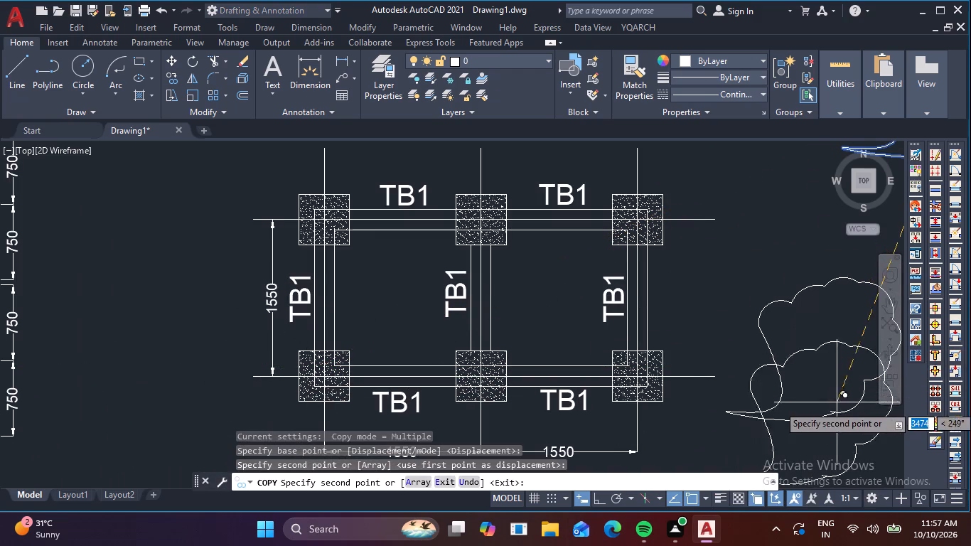
key(Escape)
Join all arcs and the tail spline of the copied cloud outline into one object.
scroll(840, 432, down, 1)
middle_drag(840, 433, 739, 355)
drag(782, 336, 772, 329)
click(746, 306)
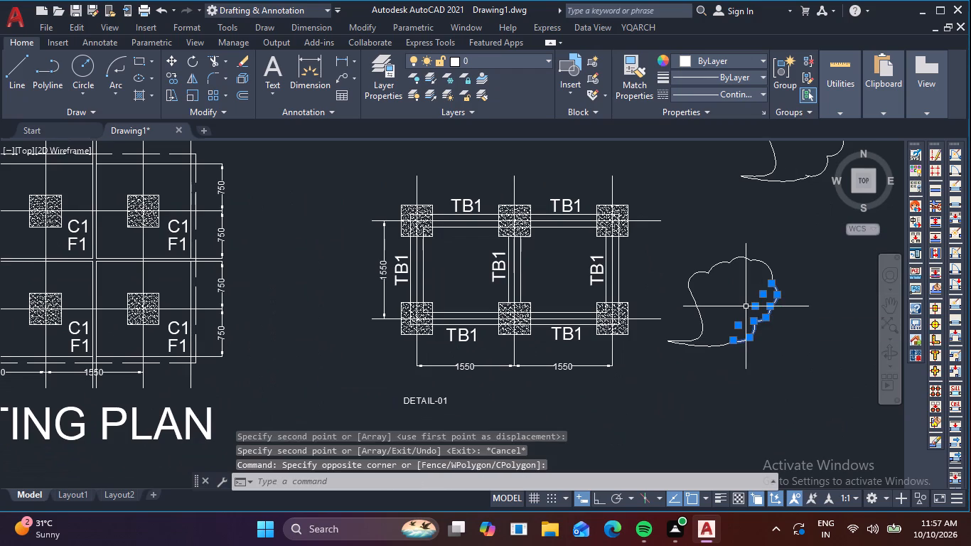
drag(748, 380, 721, 368)
click(678, 277)
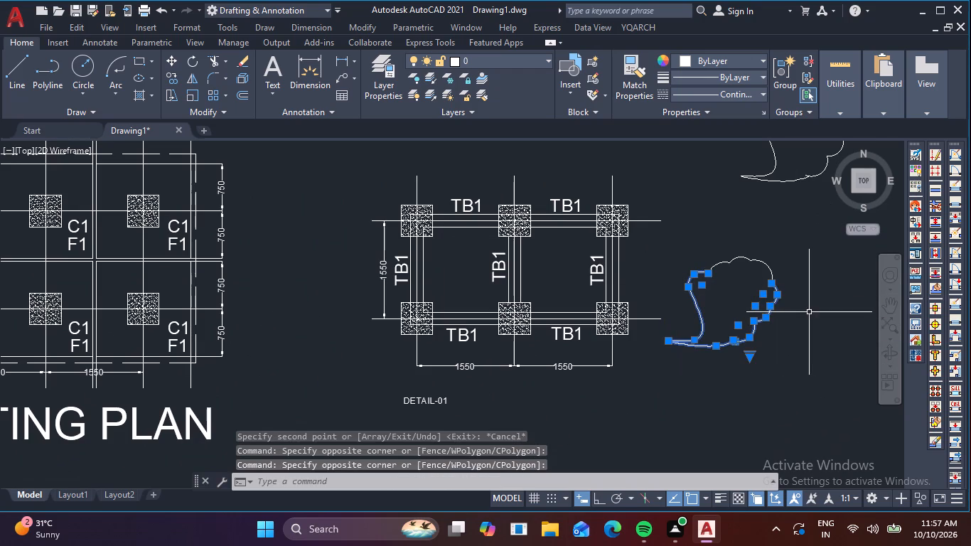
drag(810, 312, 768, 270)
click(739, 242)
click(751, 301)
click(711, 255)
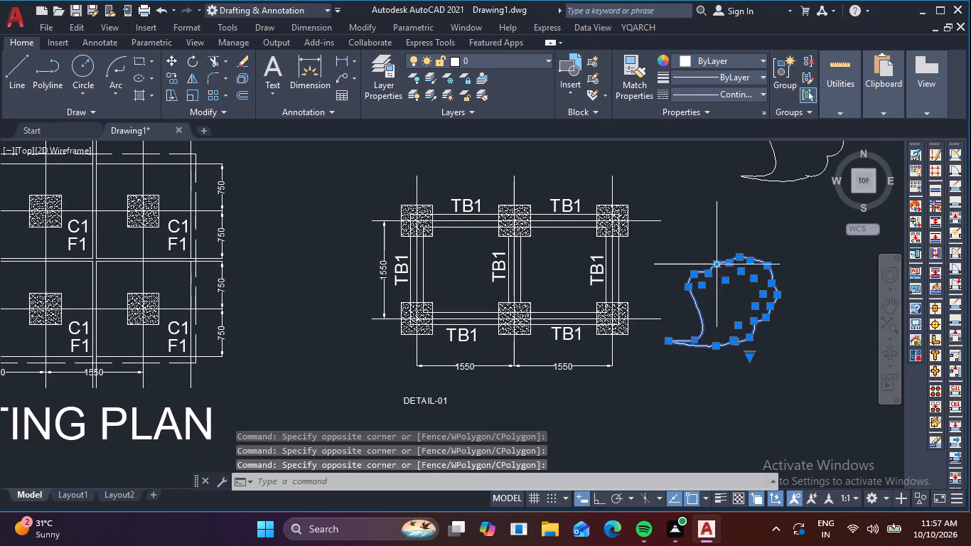
text(J)
key(space)
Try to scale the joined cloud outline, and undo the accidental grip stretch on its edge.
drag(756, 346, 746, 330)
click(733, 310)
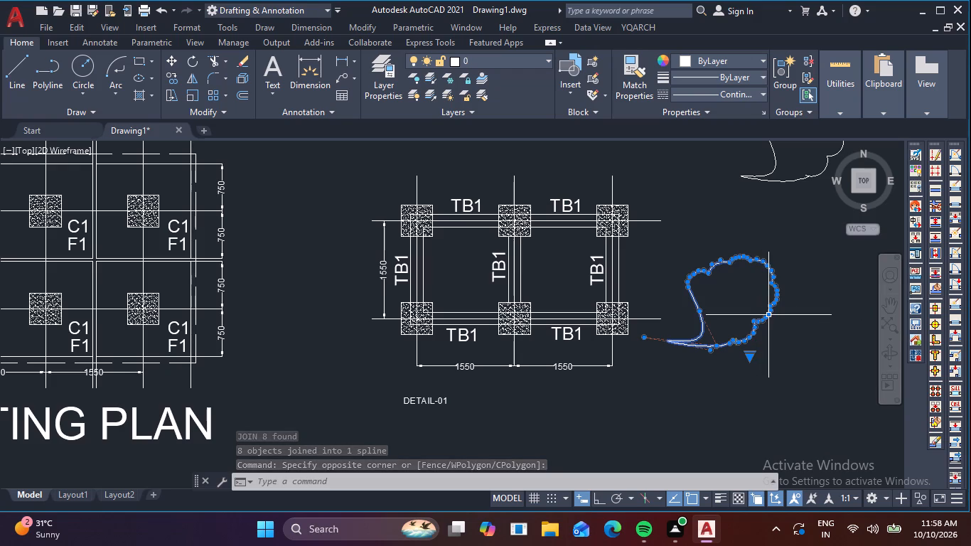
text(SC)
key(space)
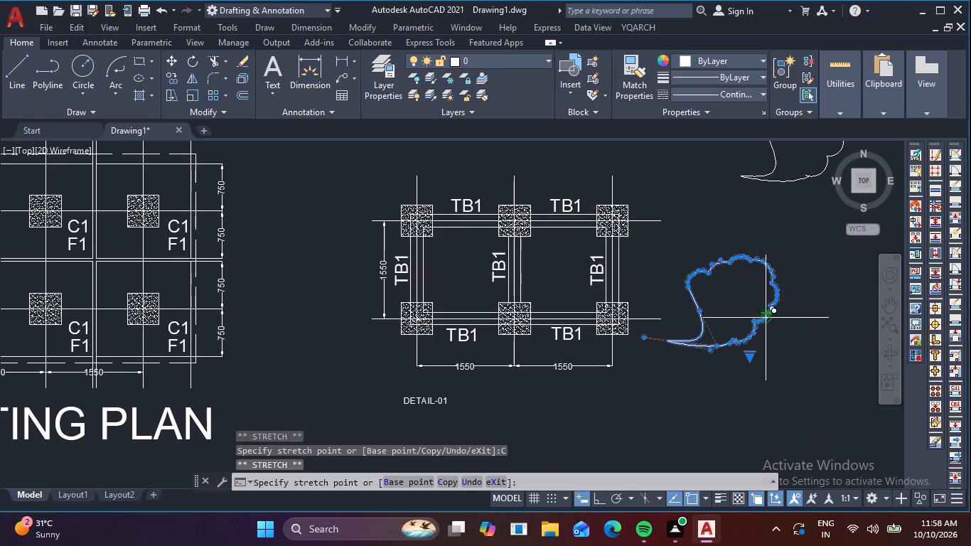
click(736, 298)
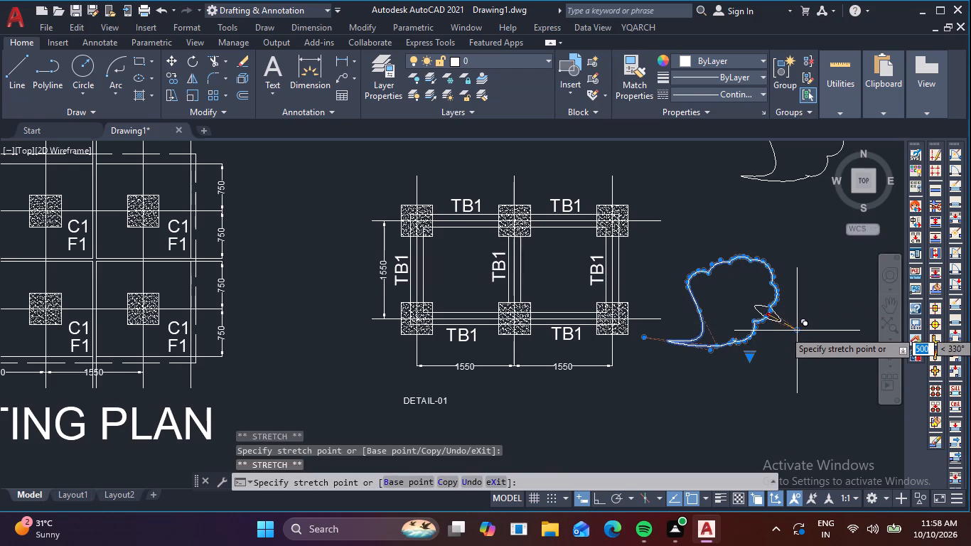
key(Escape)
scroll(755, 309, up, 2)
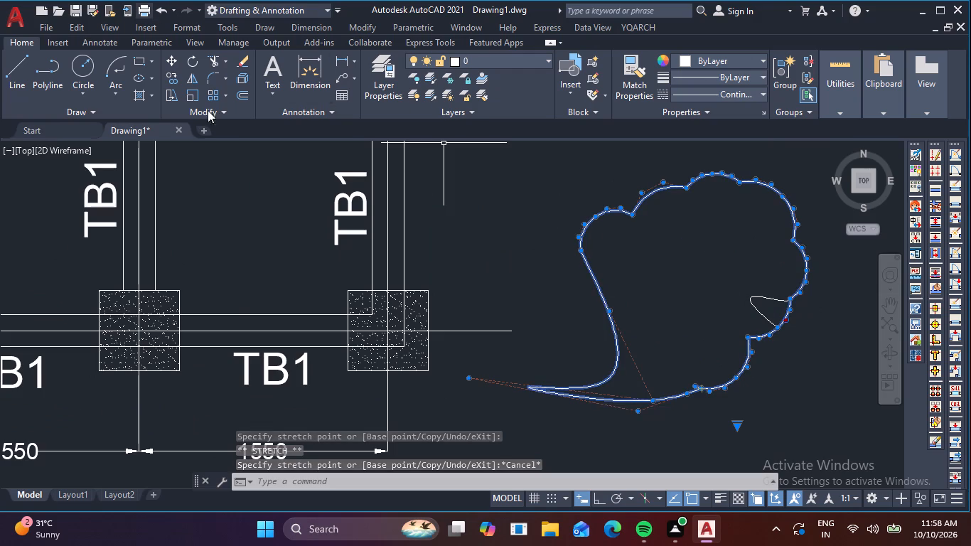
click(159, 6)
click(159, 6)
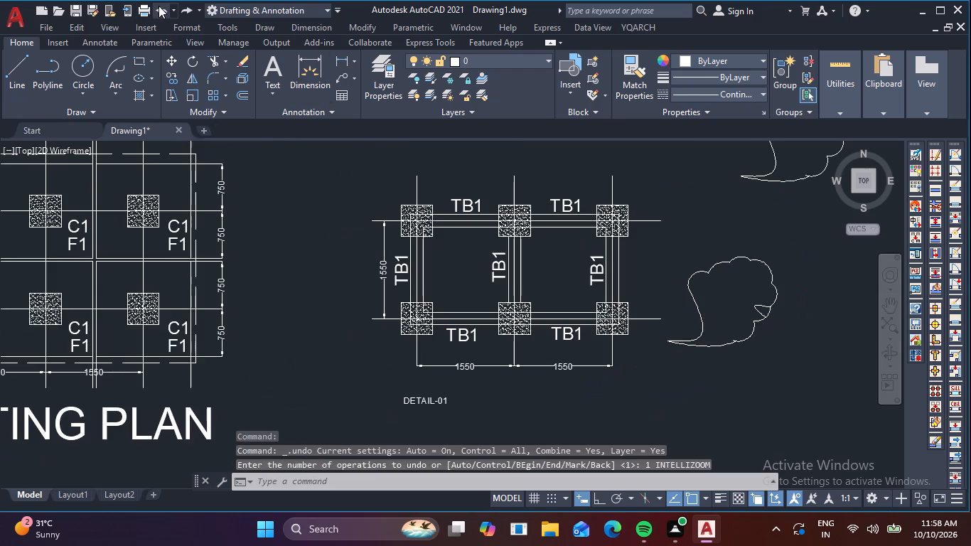
Scale the joined cloud outline beside the beam plan down to about half its size.
click(652, 340)
click(727, 378)
drag(797, 378, 789, 358)
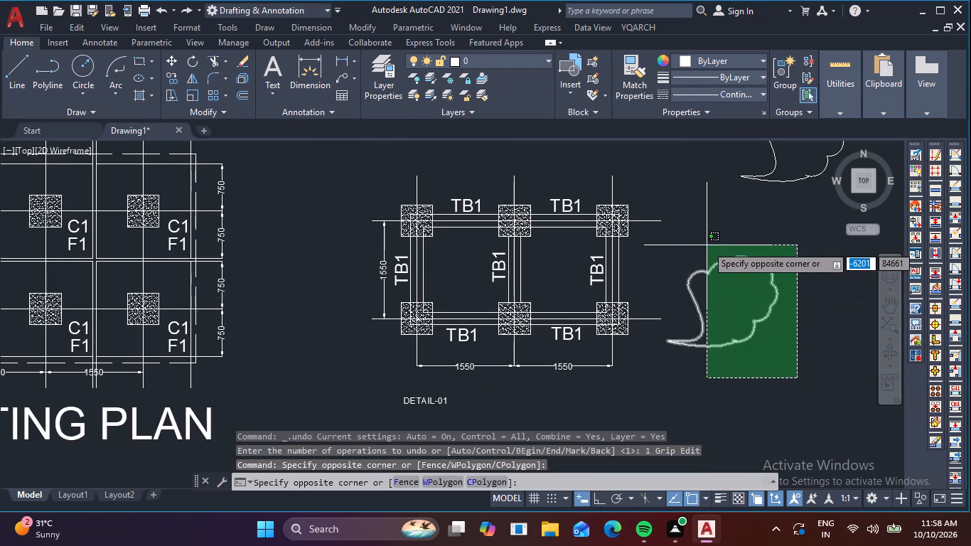
click(703, 242)
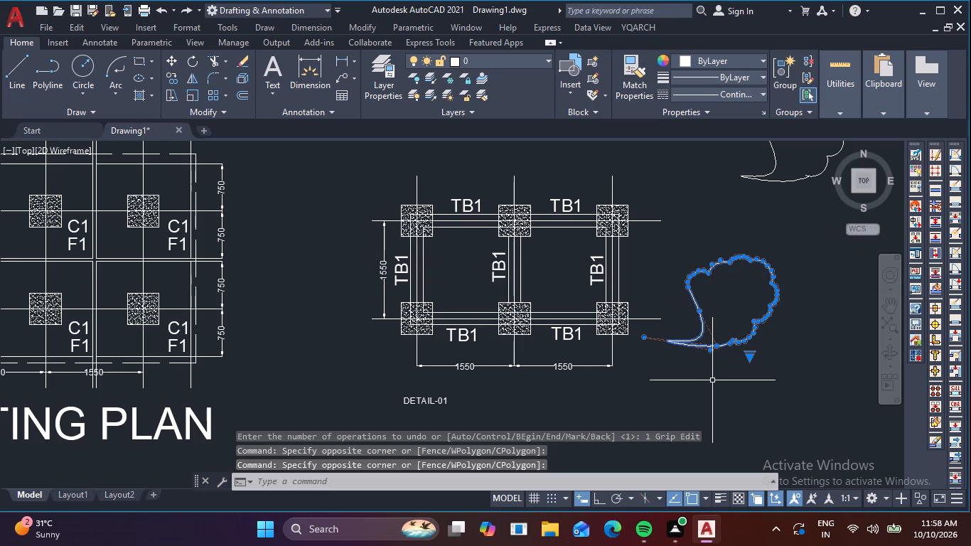
text(SC)
key(space)
click(725, 336)
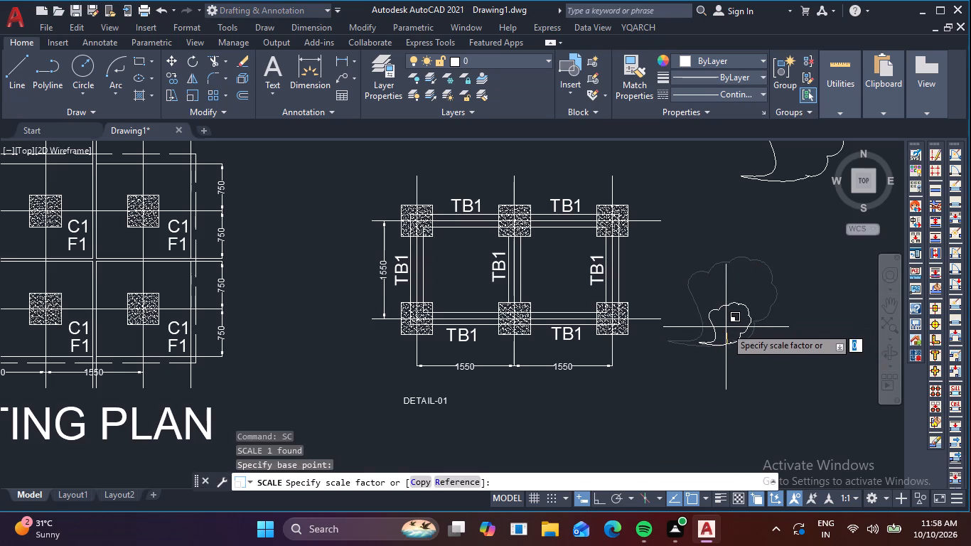
click(726, 327)
Copy the reduced cloud outline onto the beam plan's lower-left column so that it surrounds the column.
drag(754, 348, 745, 334)
click(702, 291)
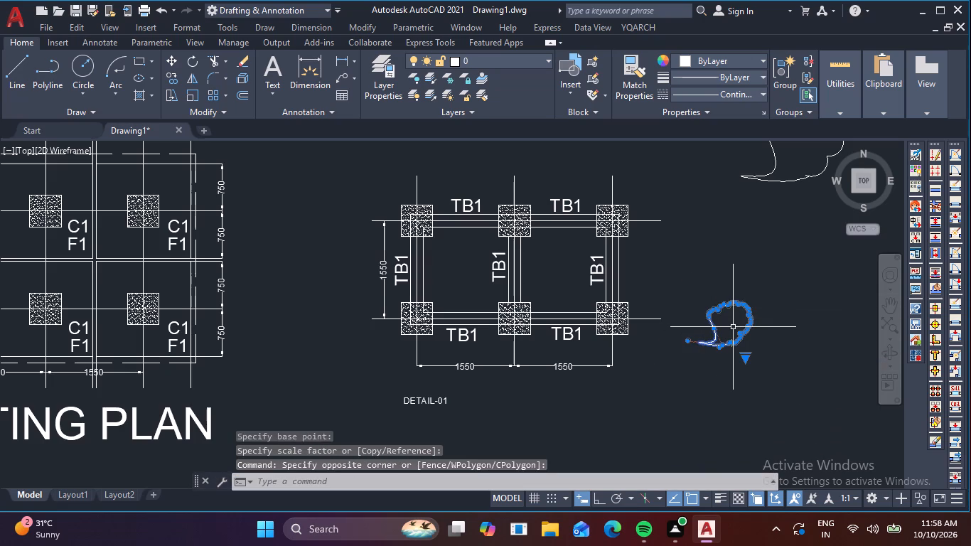
key(c)
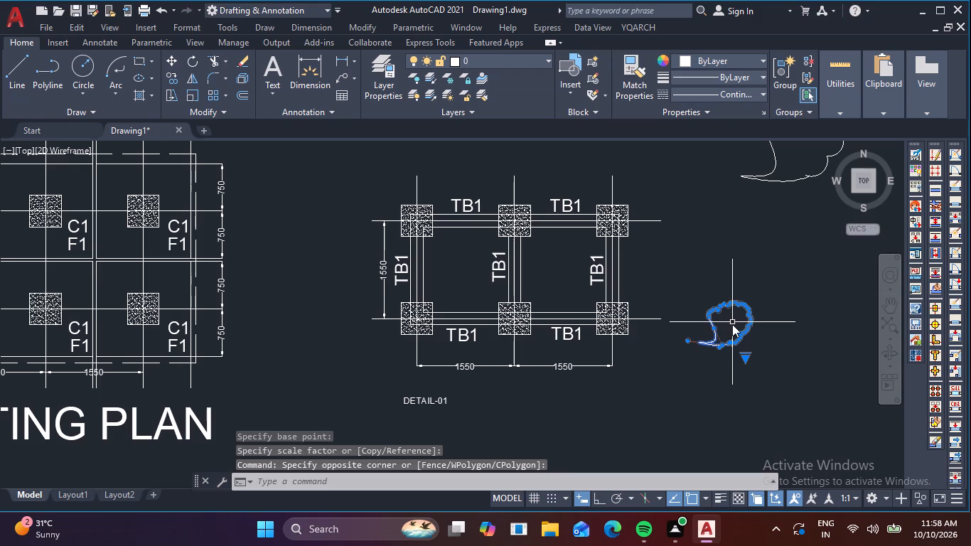
text(O)
key(space)
click(731, 318)
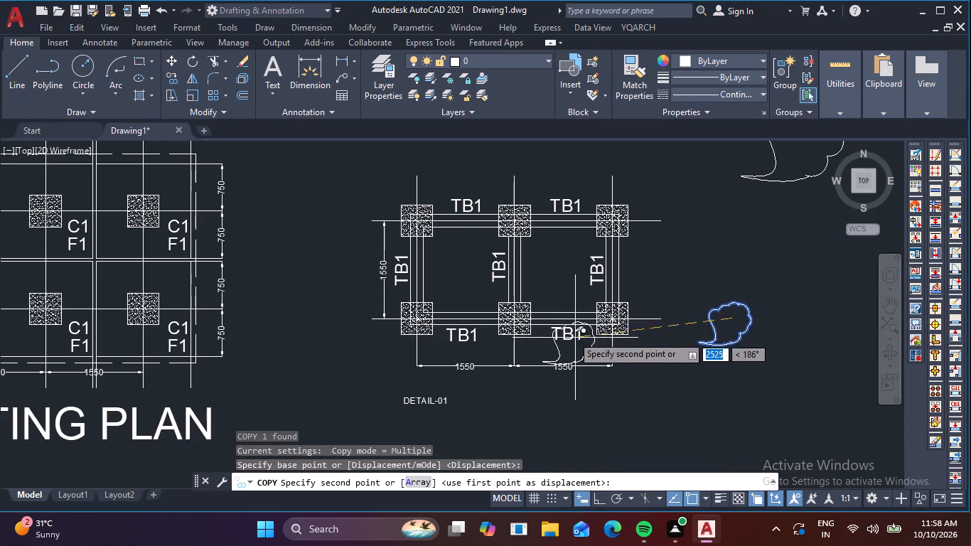
scroll(432, 315, up, 2)
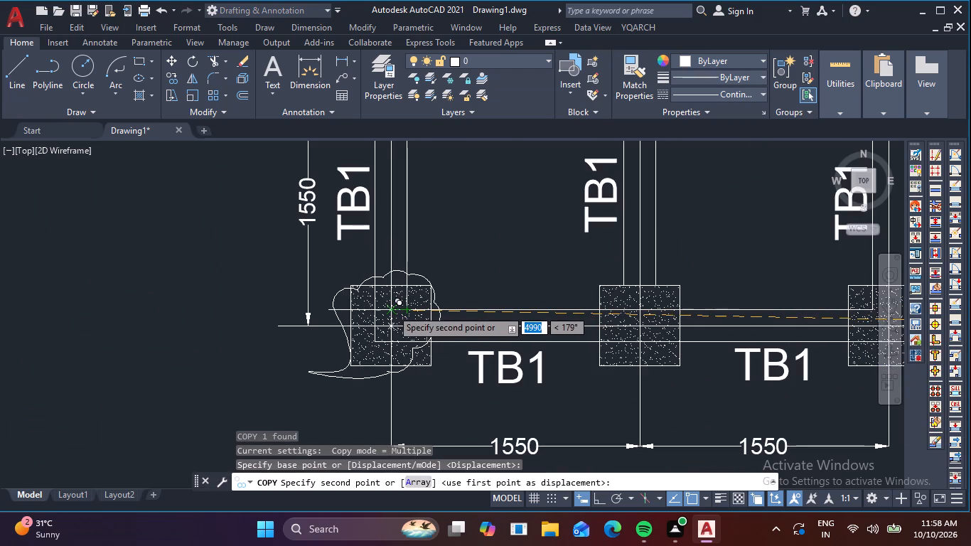
click(395, 310)
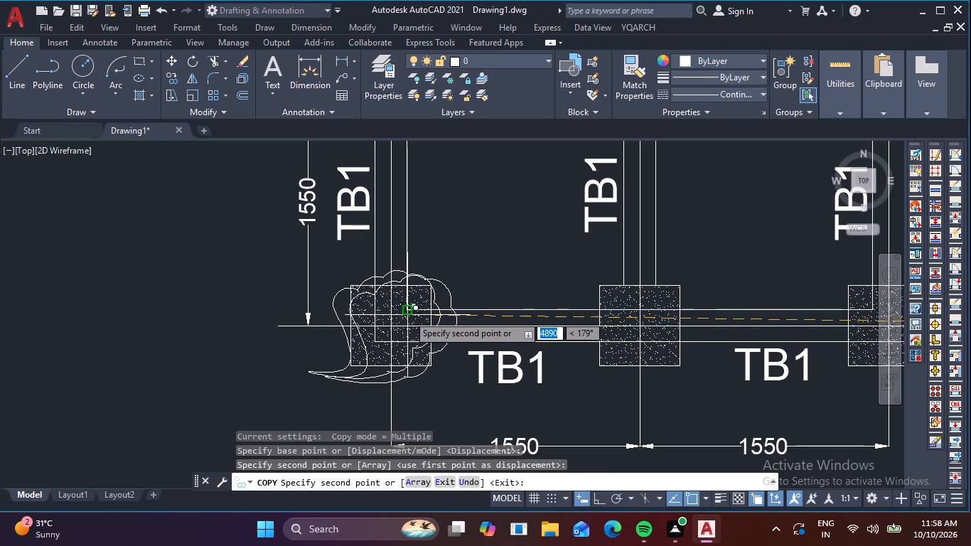
key(Escape)
Scale up the cloud outline on the beam plan's lower-left column so that it encloses the whole column.
click(426, 277)
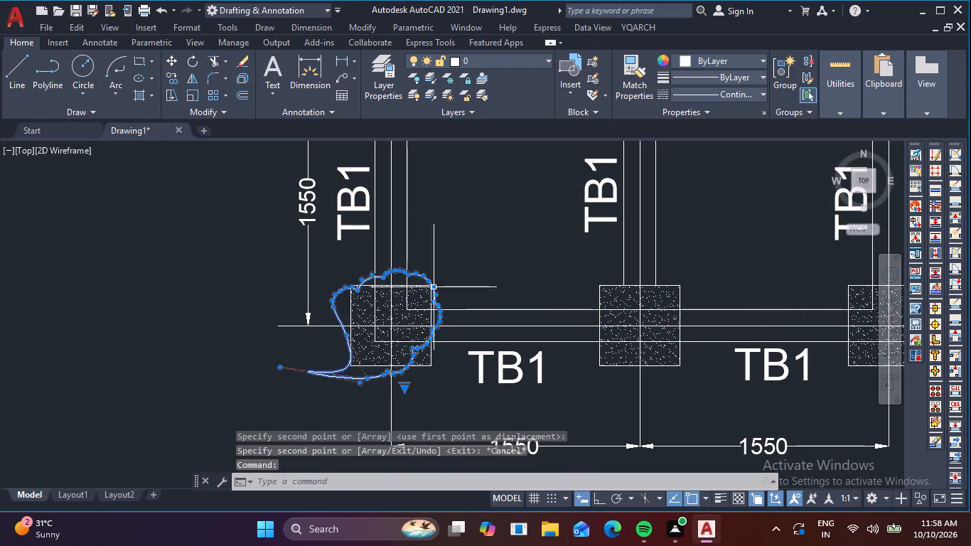
key(s)
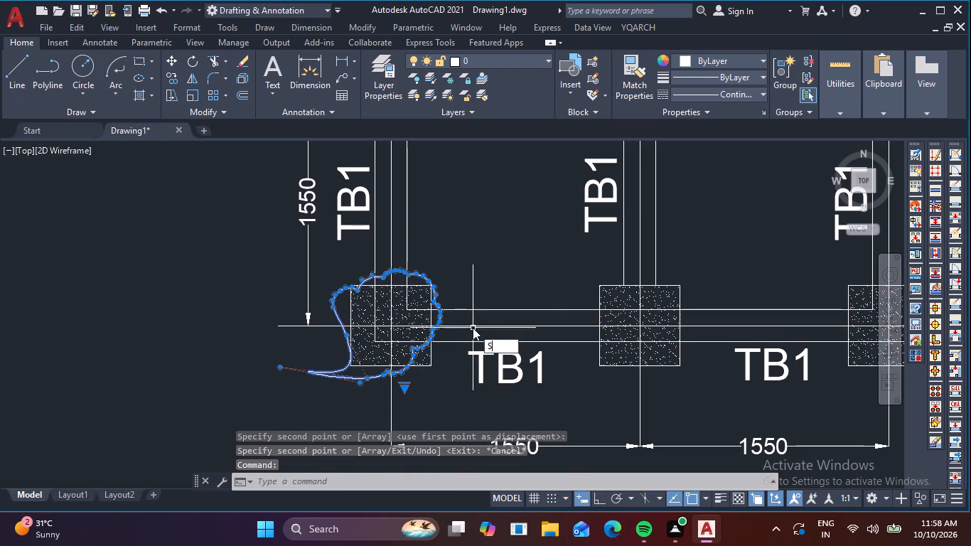
key(c)
key(space)
click(388, 316)
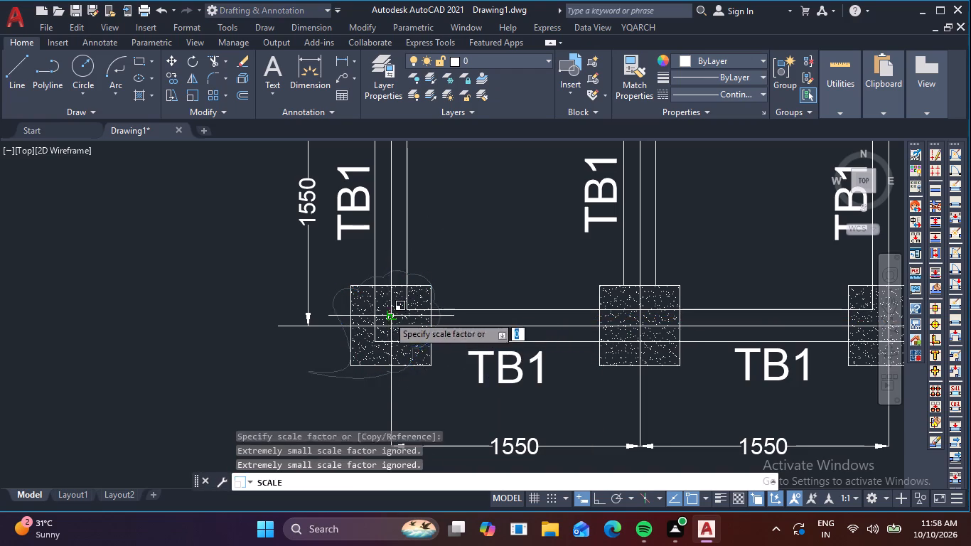
click(447, 348)
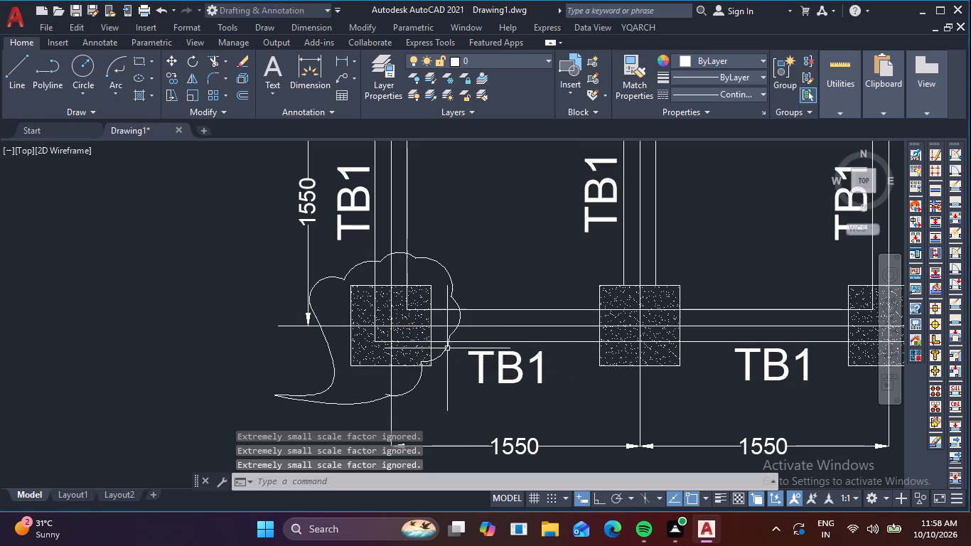
Move the enlarged cloud outline slightly to the right so that it sits more evenly around the lower-left column.
click(417, 377)
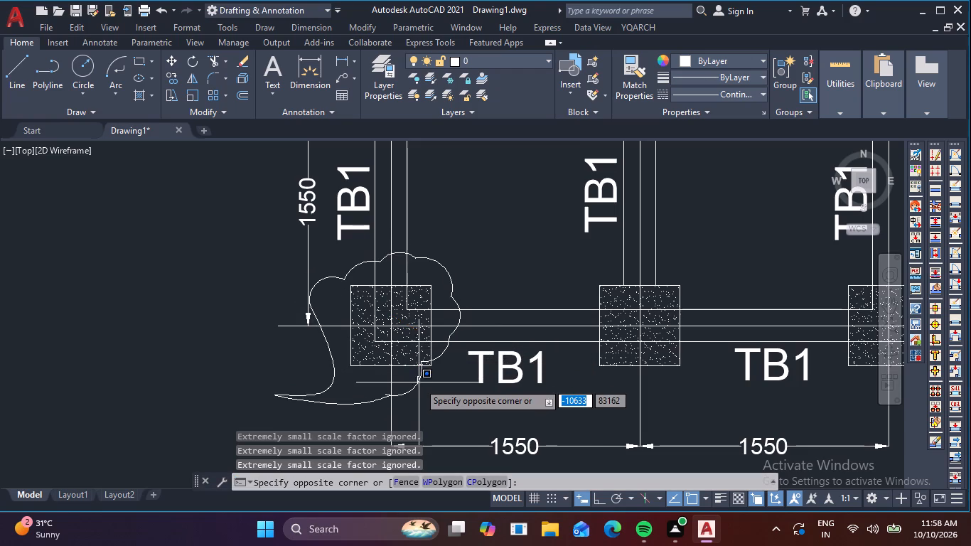
click(413, 381)
click(424, 391)
click(409, 376)
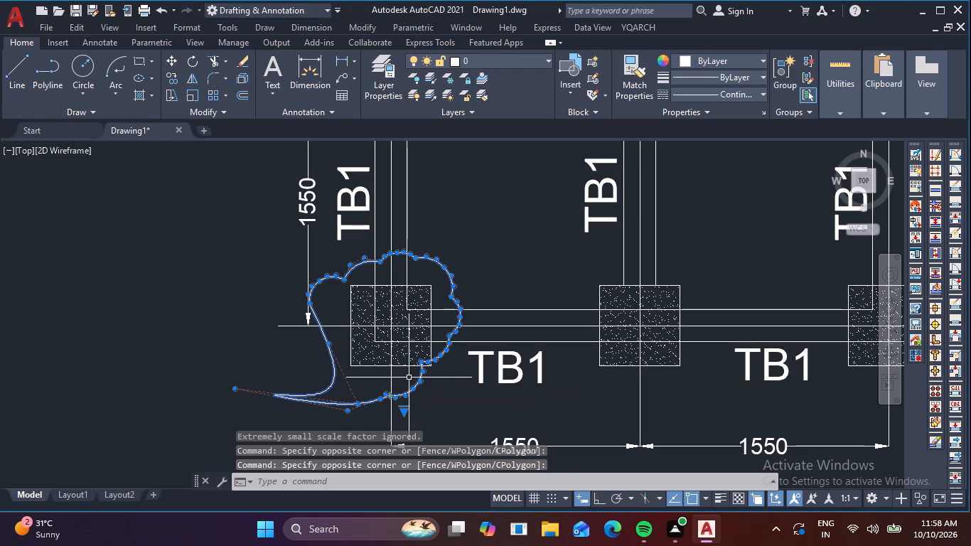
text(M)
key(space)
click(414, 378)
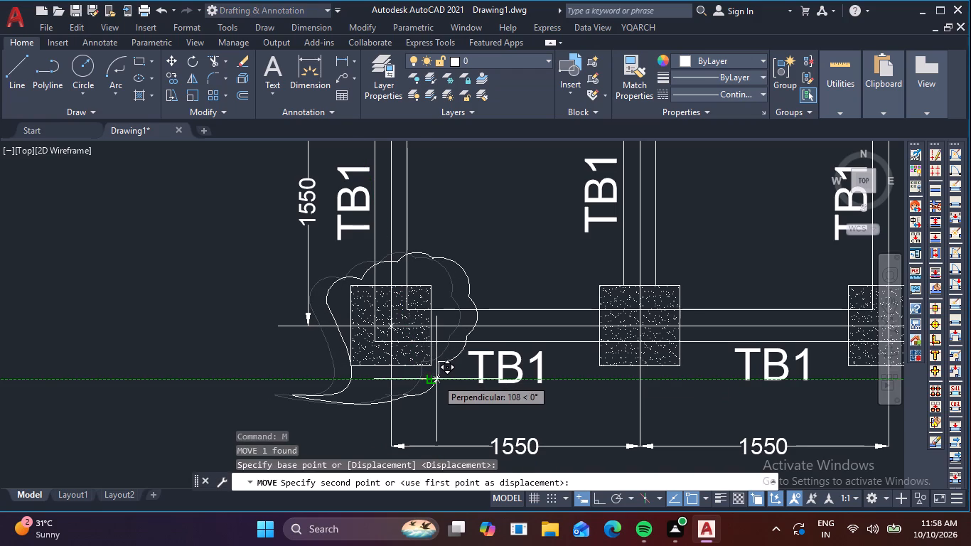
click(434, 379)
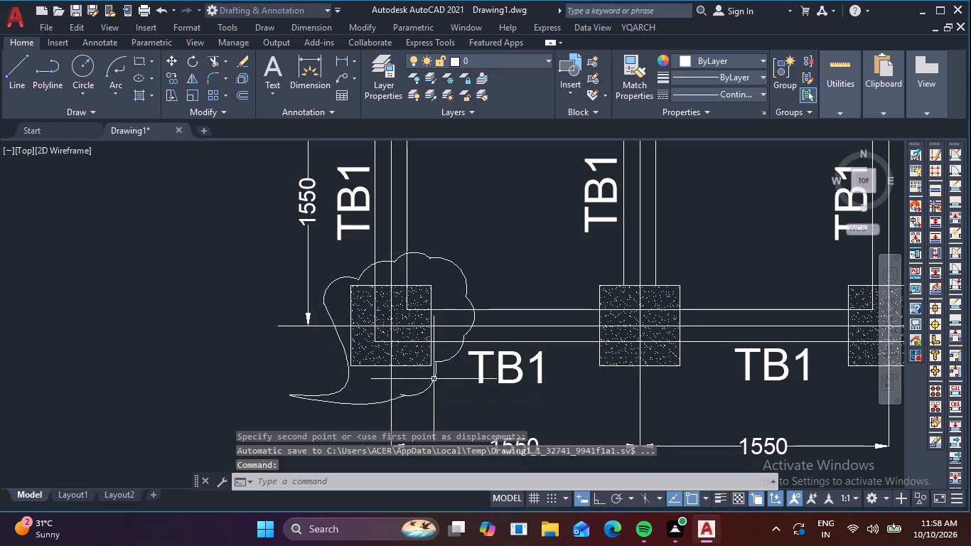
Copy the lower-left column's cloud outline to the lower-middle and lower-right columns, using the column corners as reference points.
drag(434, 398, 429, 392)
click(423, 385)
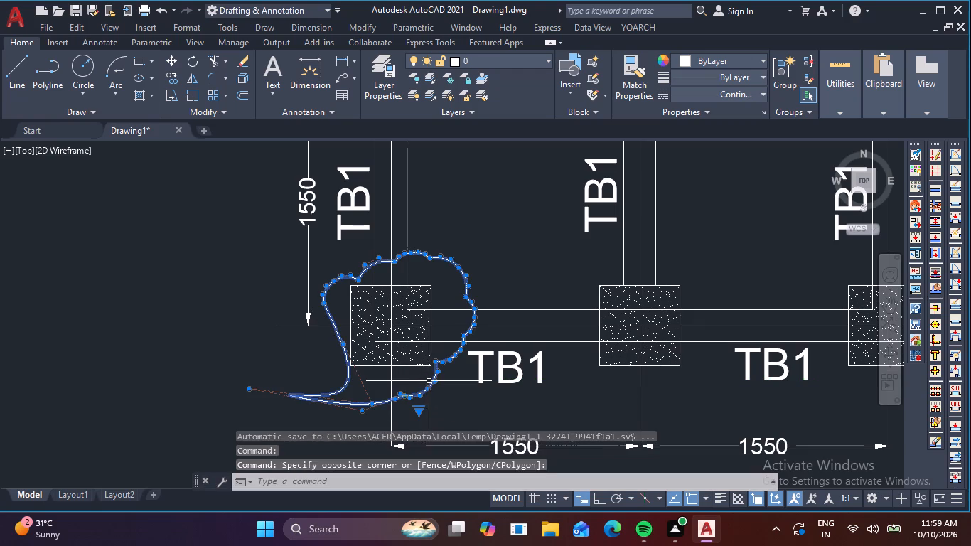
key(c)
key(o)
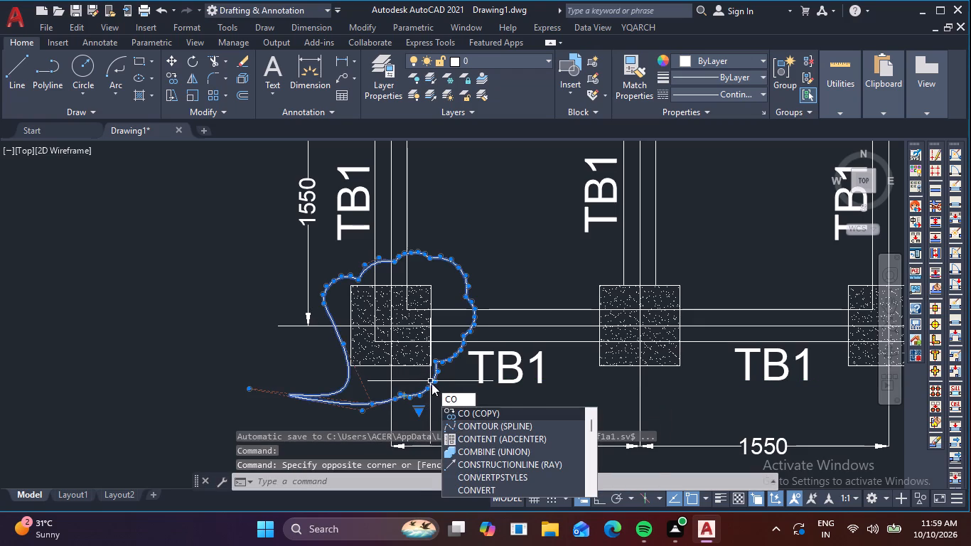
key(space)
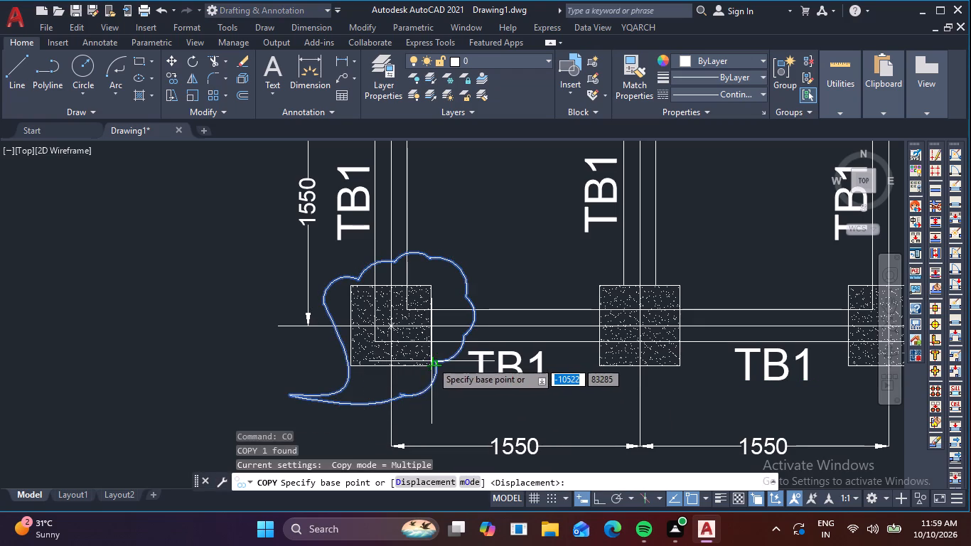
scroll(424, 368, up, 3)
click(436, 365)
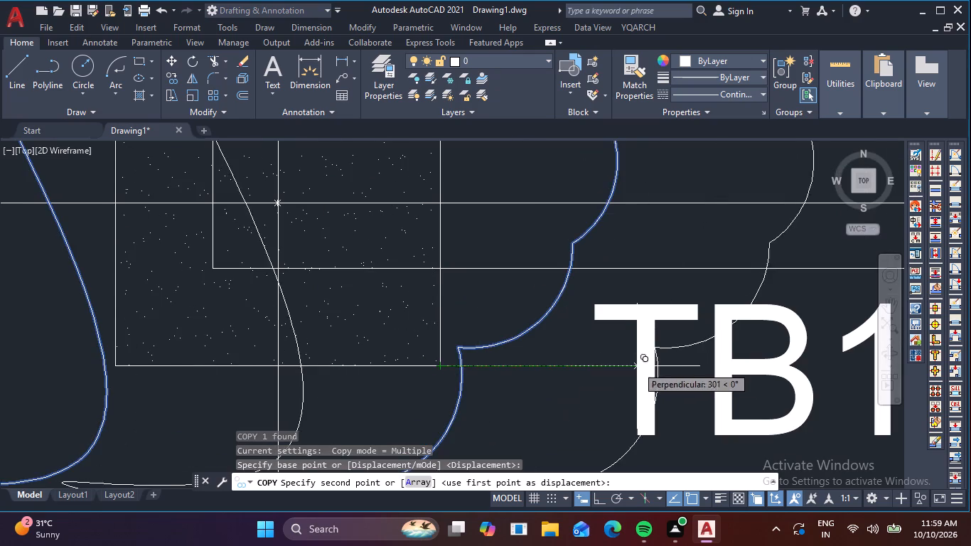
scroll(637, 366, down, 2)
middle_drag(835, 358, 525, 316)
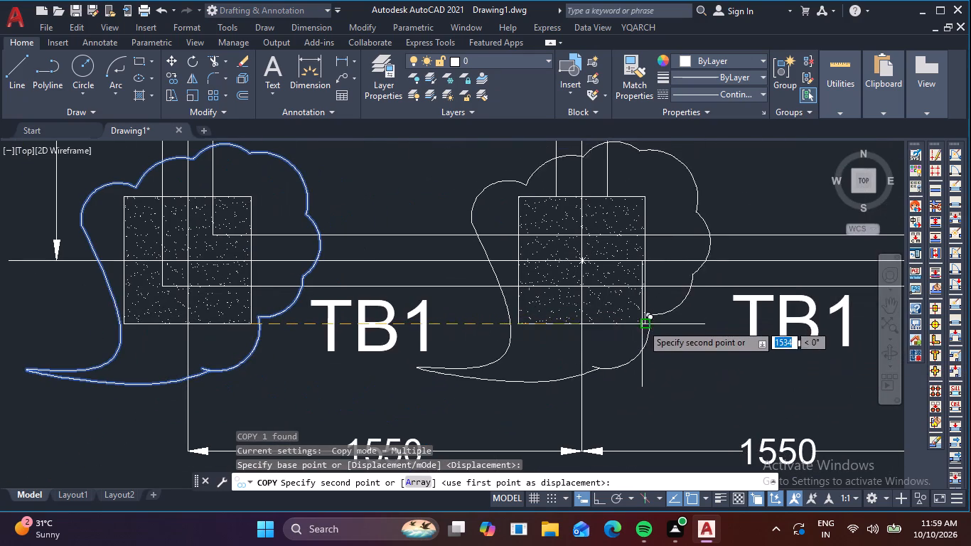
click(647, 326)
middle_drag(733, 344, 373, 384)
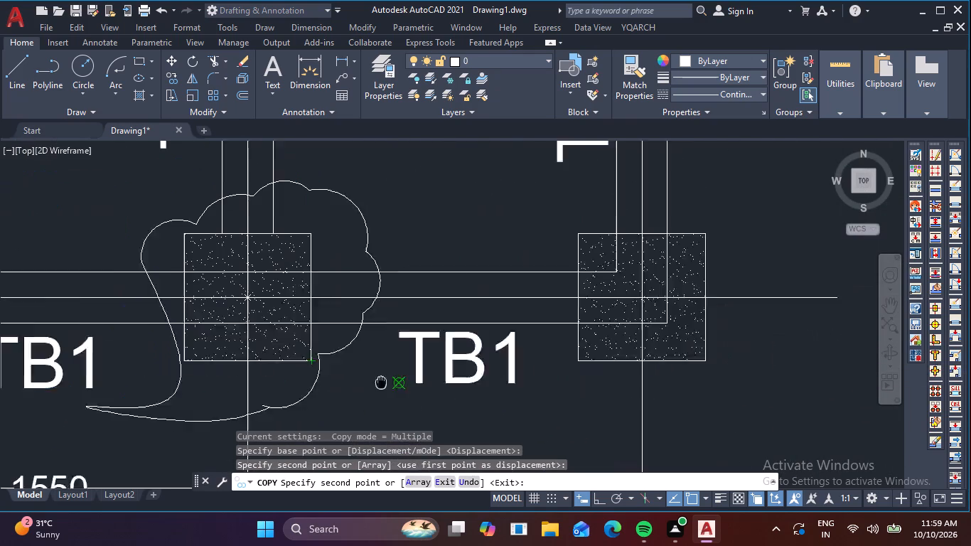
middle_drag(373, 384, 361, 385)
click(670, 365)
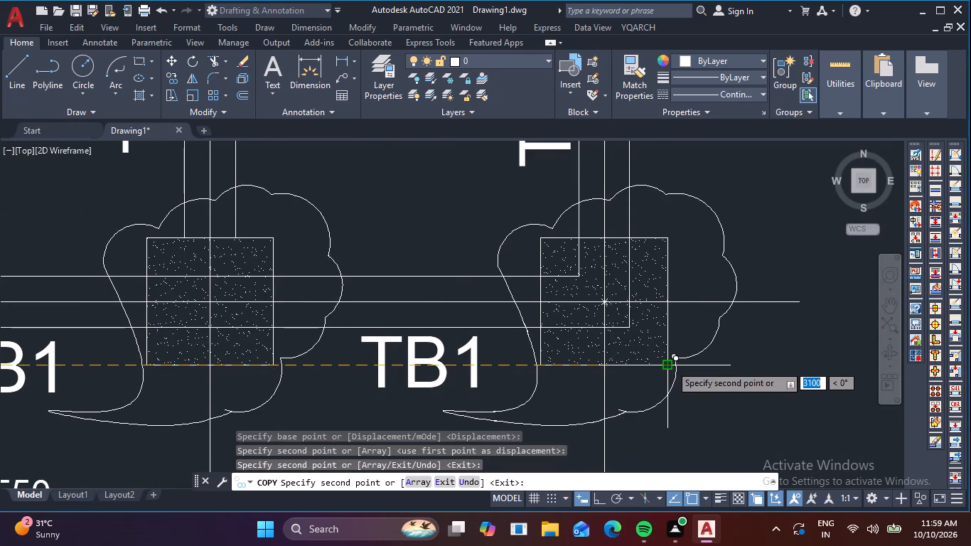
key(Escape)
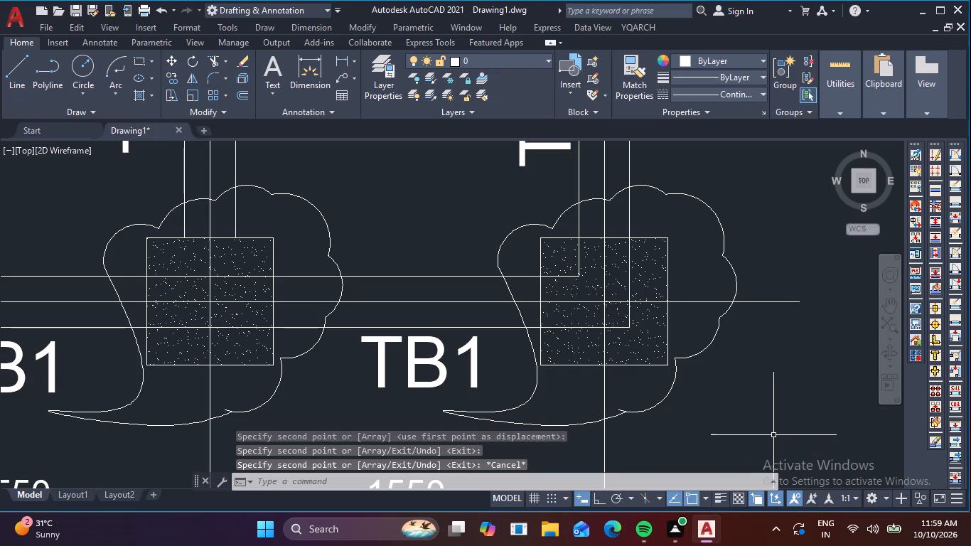
Mirror the spare small cloud outline beside the beam plan across a horizontal line above it, keeping the original.
scroll(690, 371, down, 2)
middle_drag(764, 389, 655, 360)
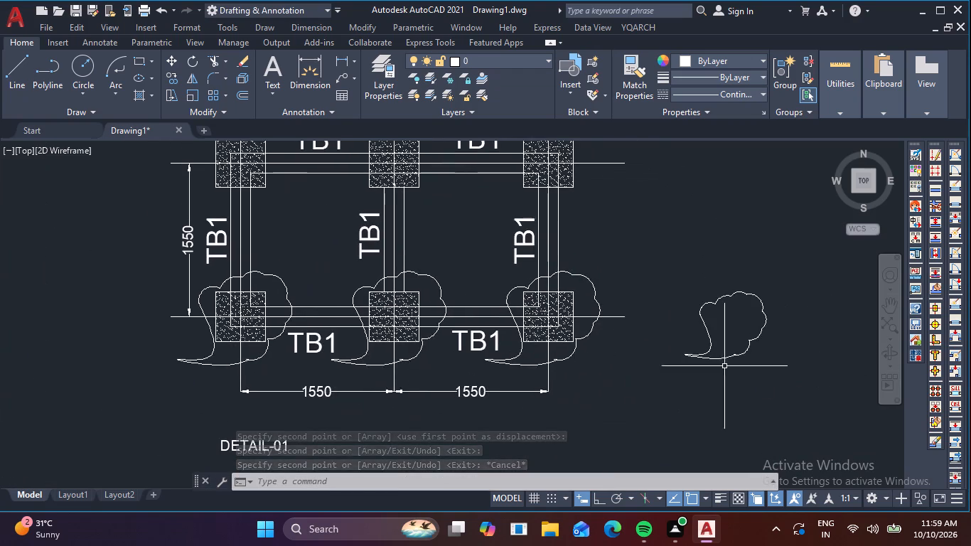
drag(786, 378, 746, 345)
click(661, 257)
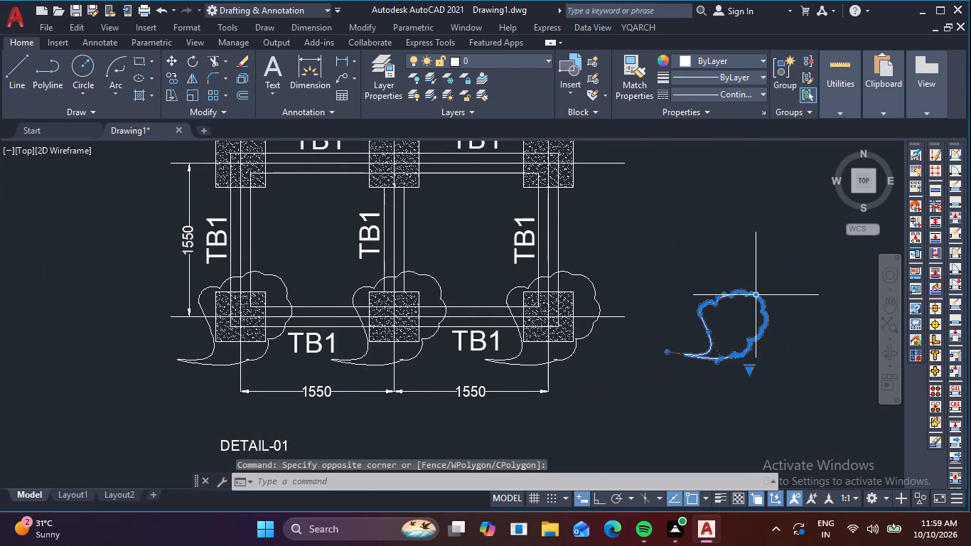
key(m)
key(i)
key(space)
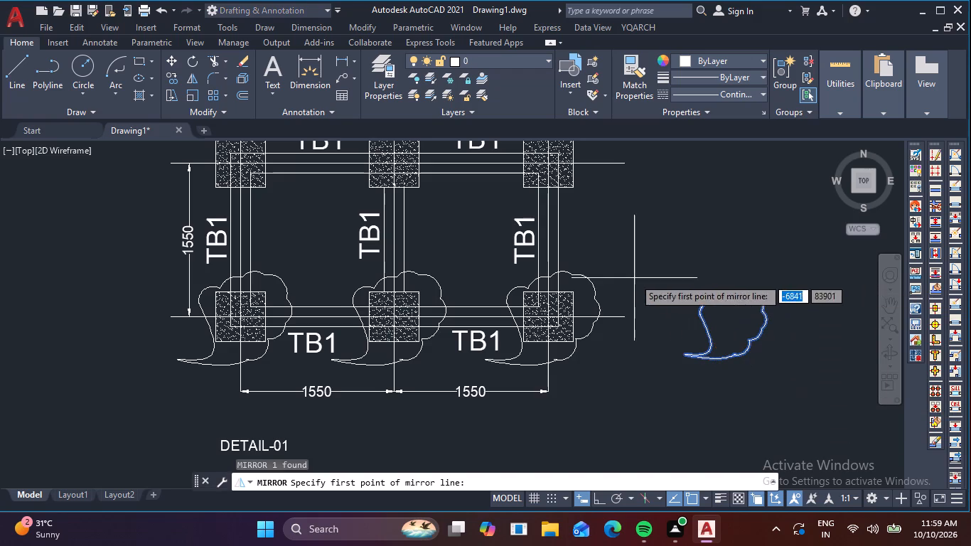
click(634, 278)
key(F8)
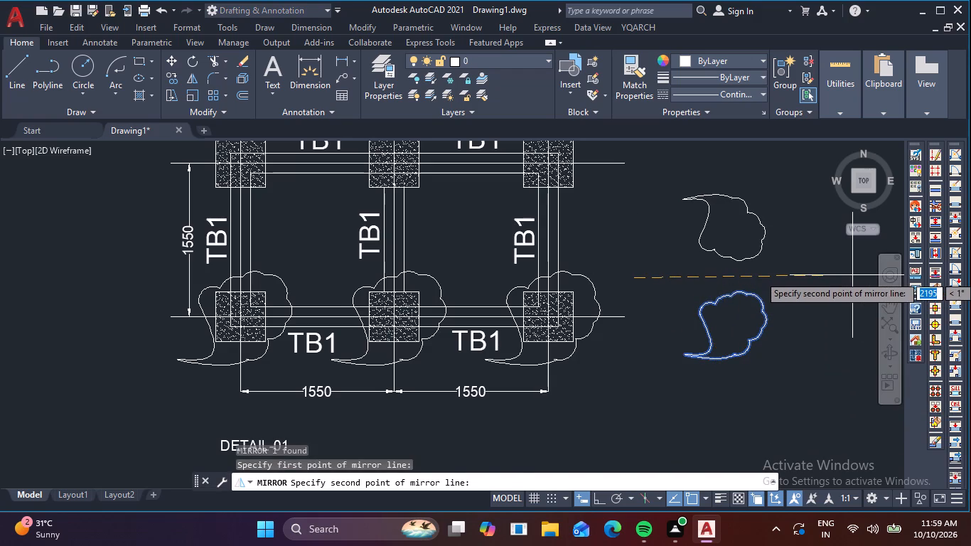
click(836, 279)
key(space)
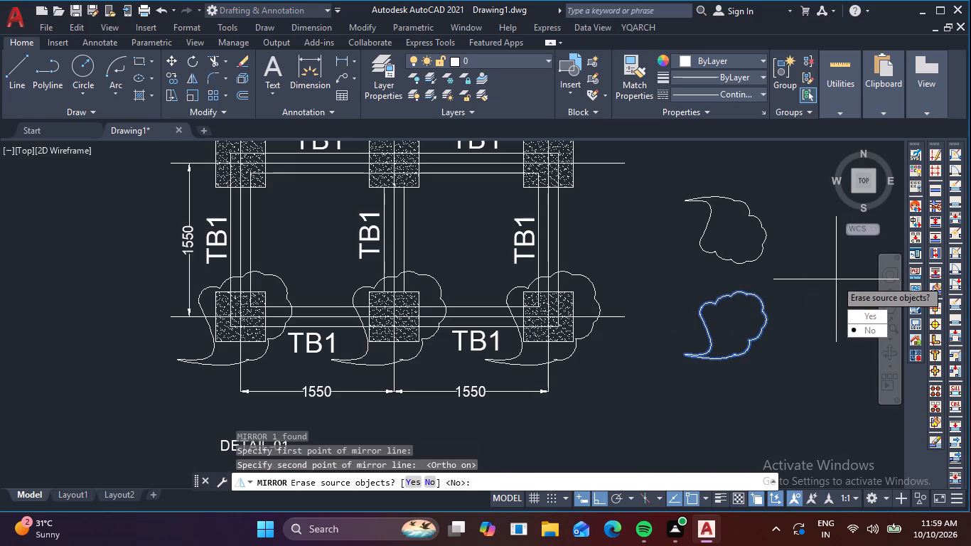
Move the mirrored cloud outline onto the beam plan's upper-left column.
drag(805, 262, 763, 235)
click(665, 171)
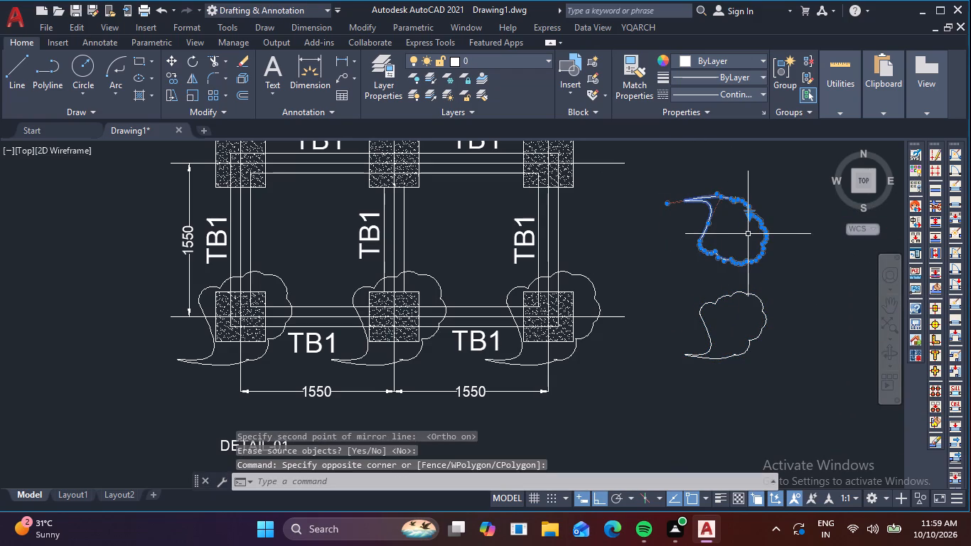
key(m)
key(space)
click(737, 232)
scroll(605, 236, down, 1)
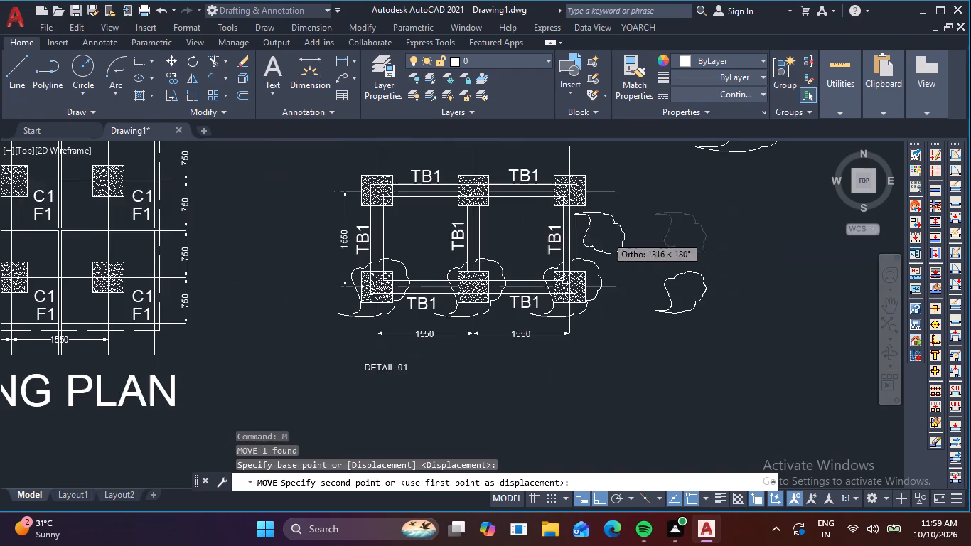
middle_drag(585, 231, 633, 309)
key(F8)
scroll(424, 267, up, 2)
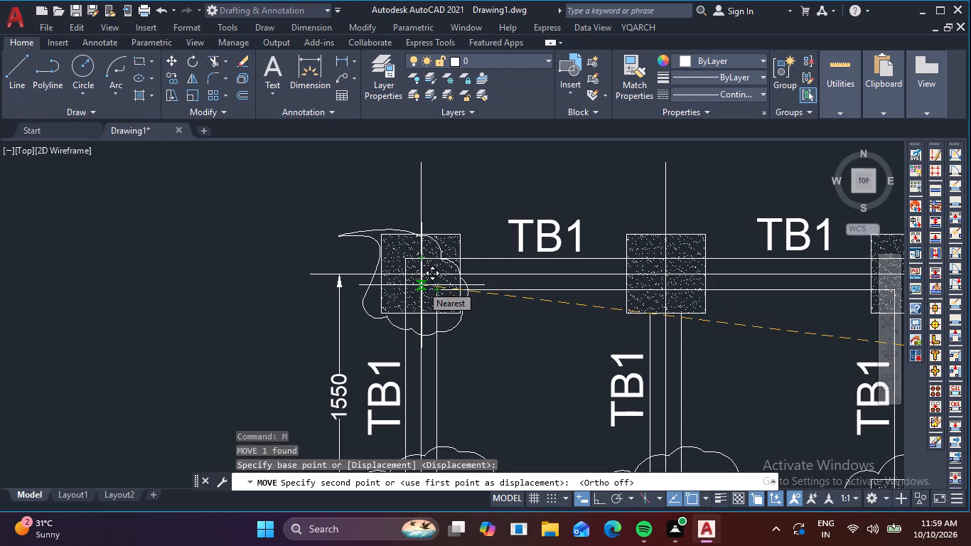
click(422, 285)
Scale up the mirrored cloud outline on the upper-left column so that it surrounds the column.
click(444, 332)
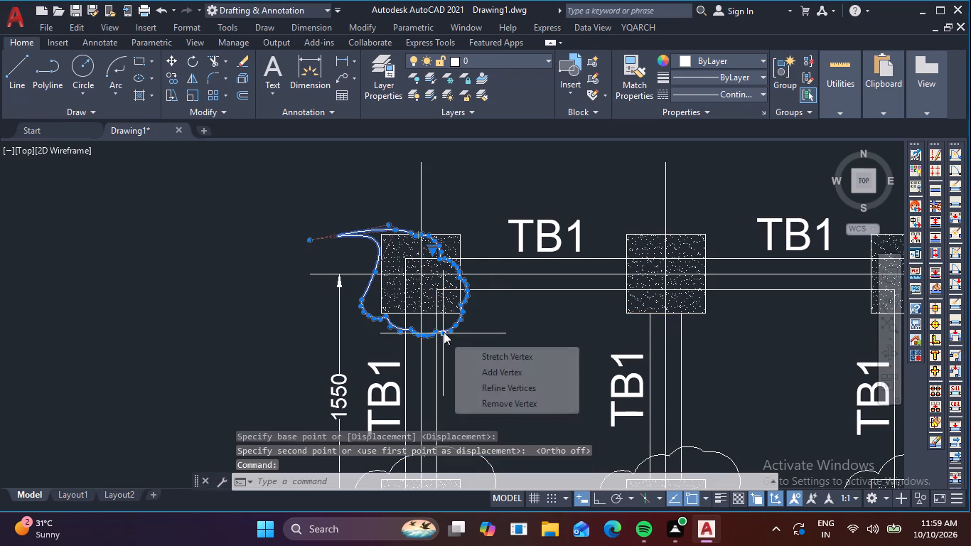
text(SC)
key(space)
scroll(409, 311, up, 2)
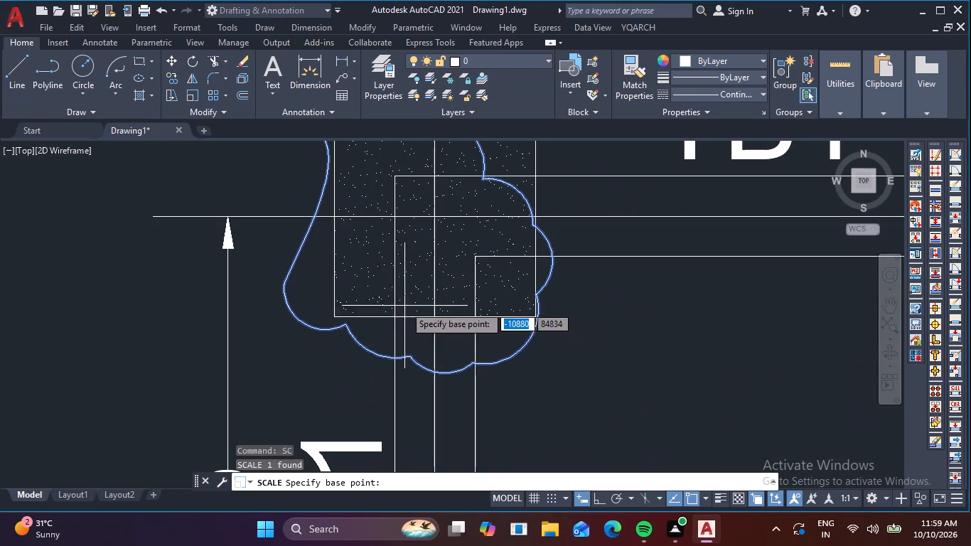
click(345, 326)
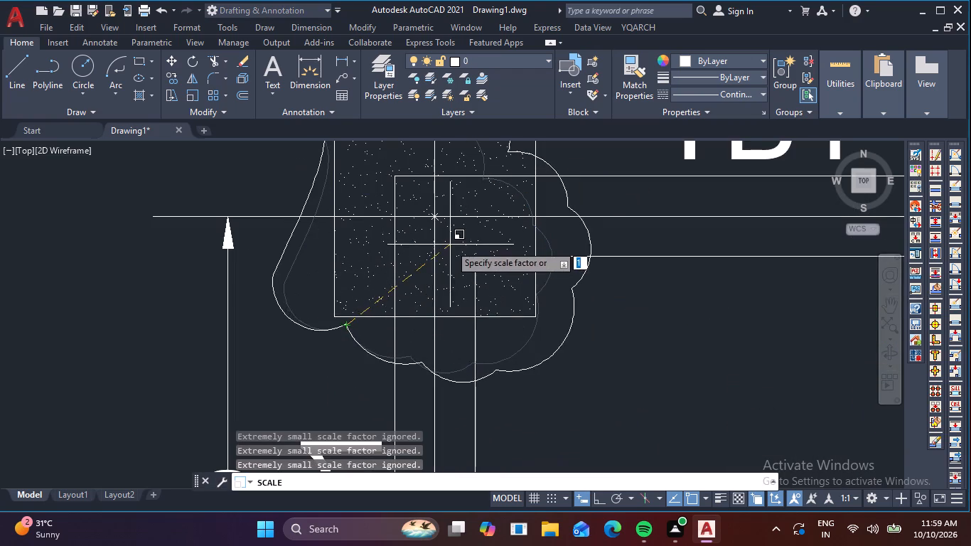
middle_drag(453, 247, 438, 309)
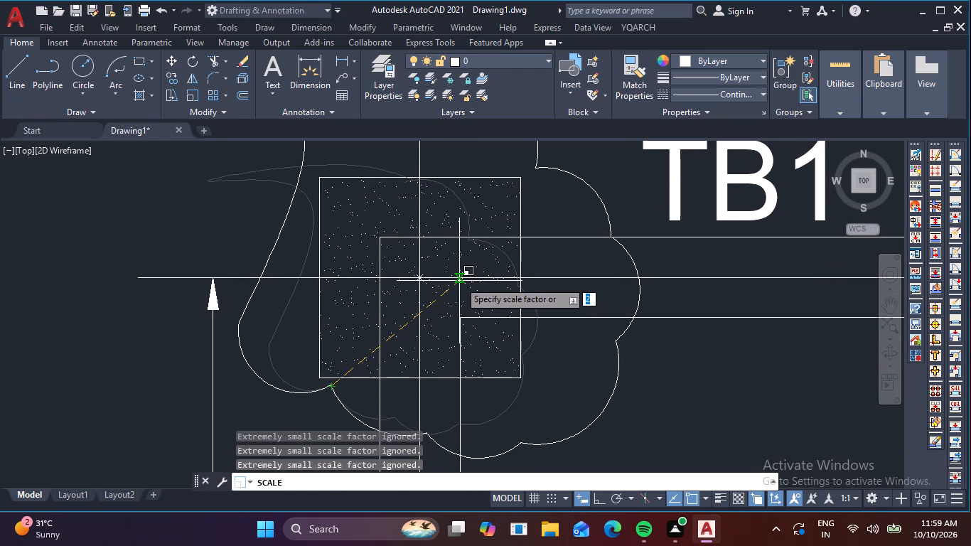
click(454, 285)
Copy the upper-left column's cloud outline to the upper-middle and upper-right columns, using the column corners as reference points.
click(619, 336)
click(599, 322)
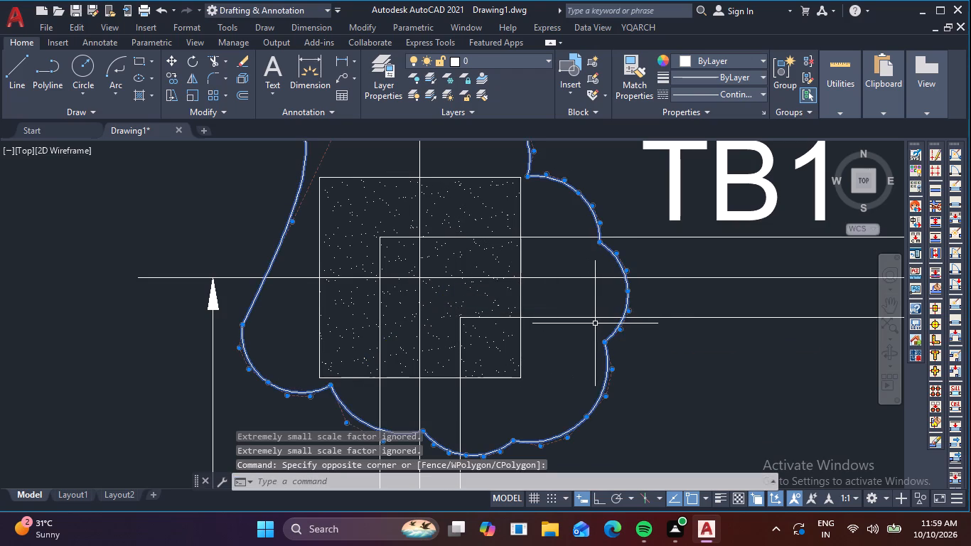
key(c)
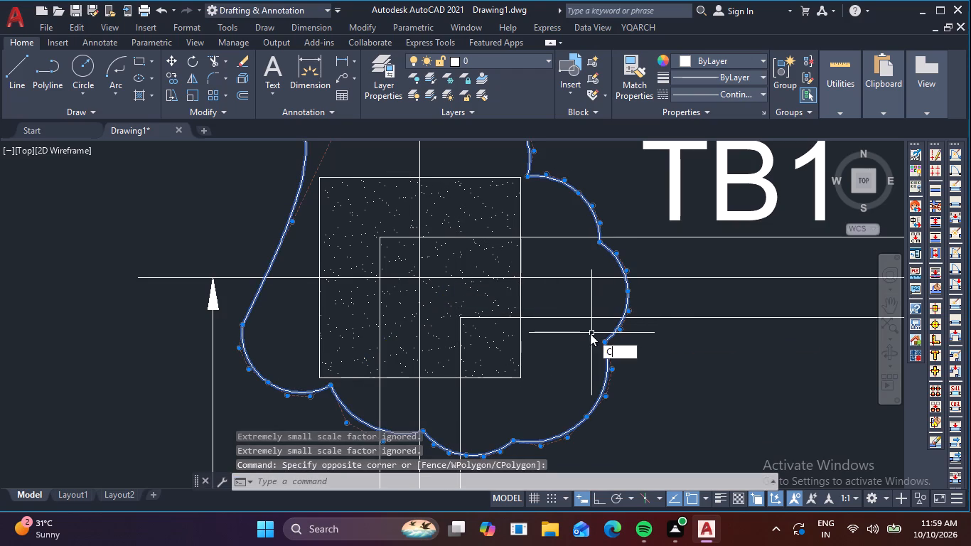
key(o)
key(space)
click(321, 176)
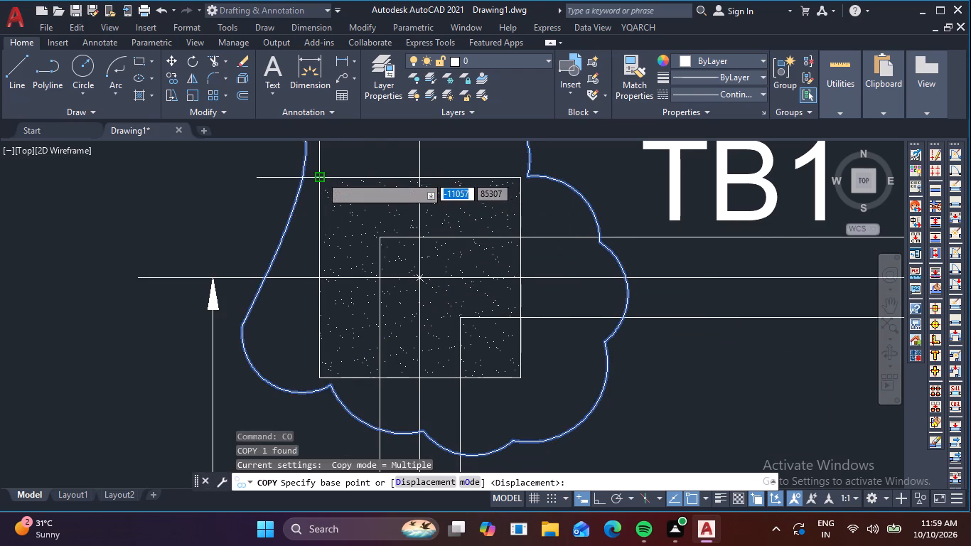
scroll(499, 190, down, 2)
middle_drag(514, 208, 387, 235)
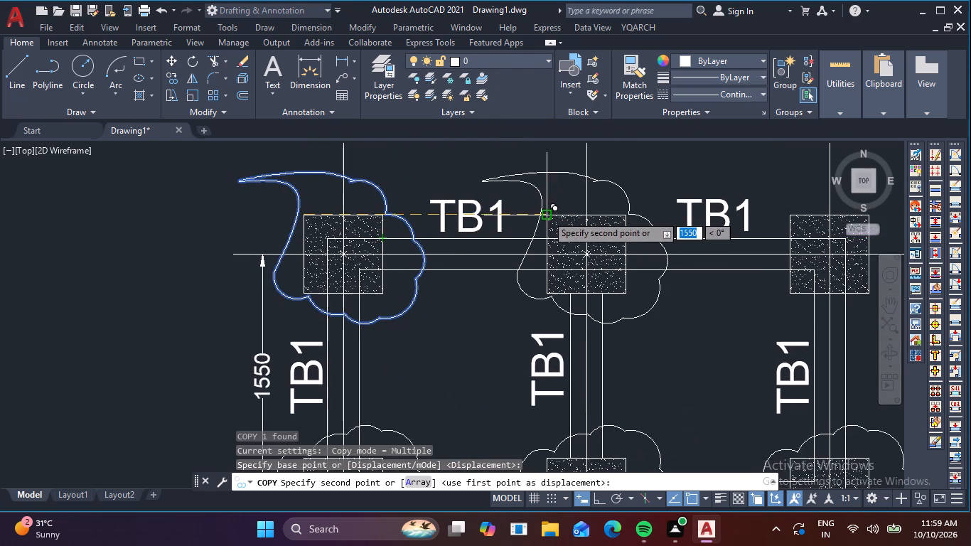
click(549, 217)
middle_drag(665, 230, 457, 294)
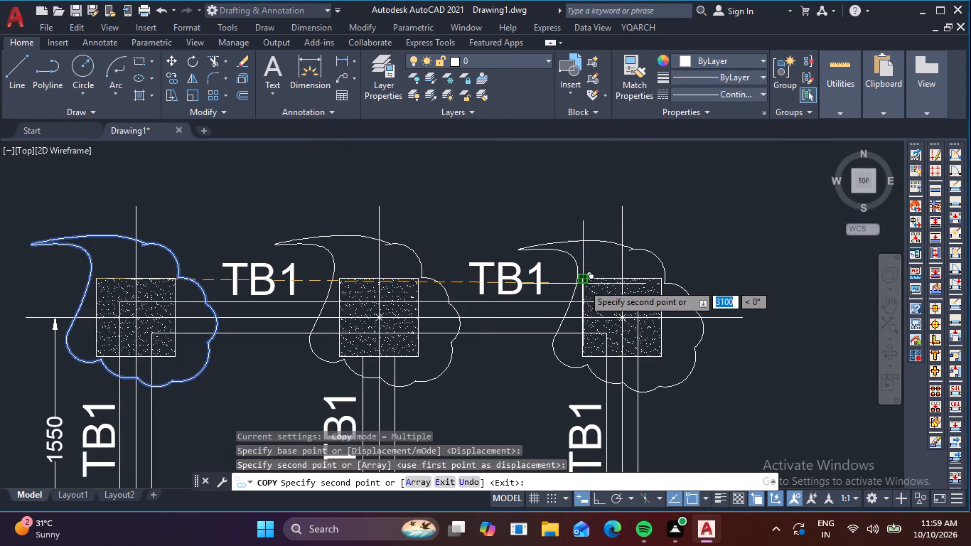
click(583, 279)
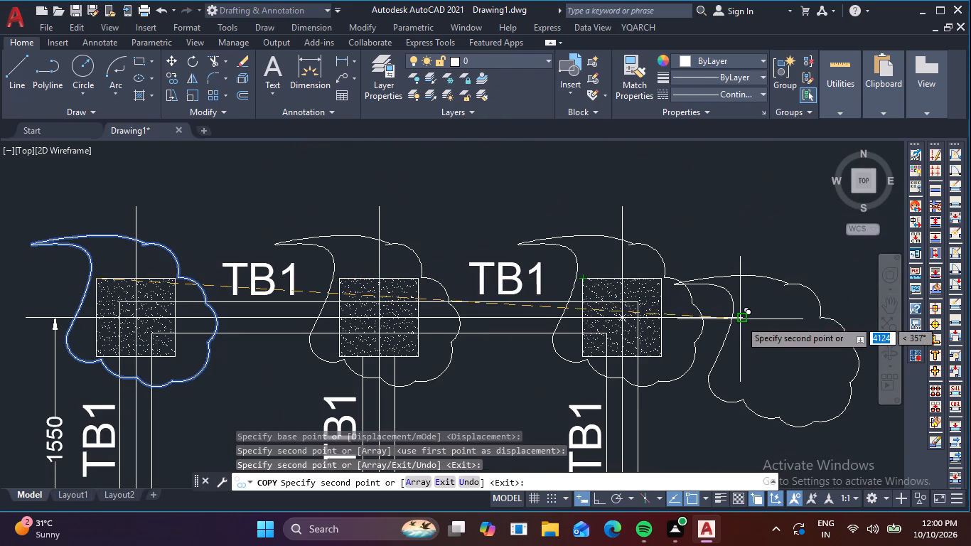
key(Escape)
scroll(744, 326, down, 3)
middle_drag(748, 354, 704, 270)
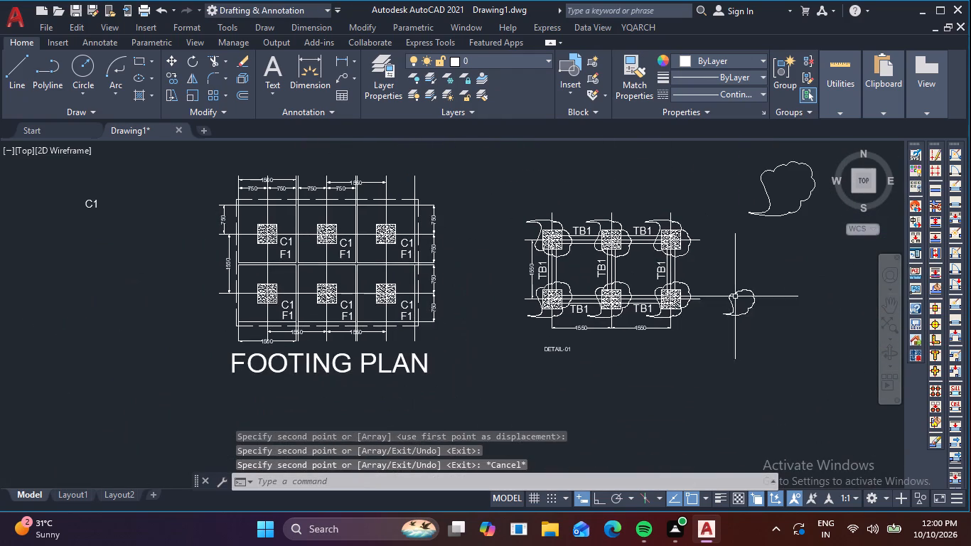
Erase the spare small and large cloud outlines lying beside the beam plan.
drag(780, 341, 756, 320)
click(722, 274)
drag(832, 232, 823, 218)
click(760, 164)
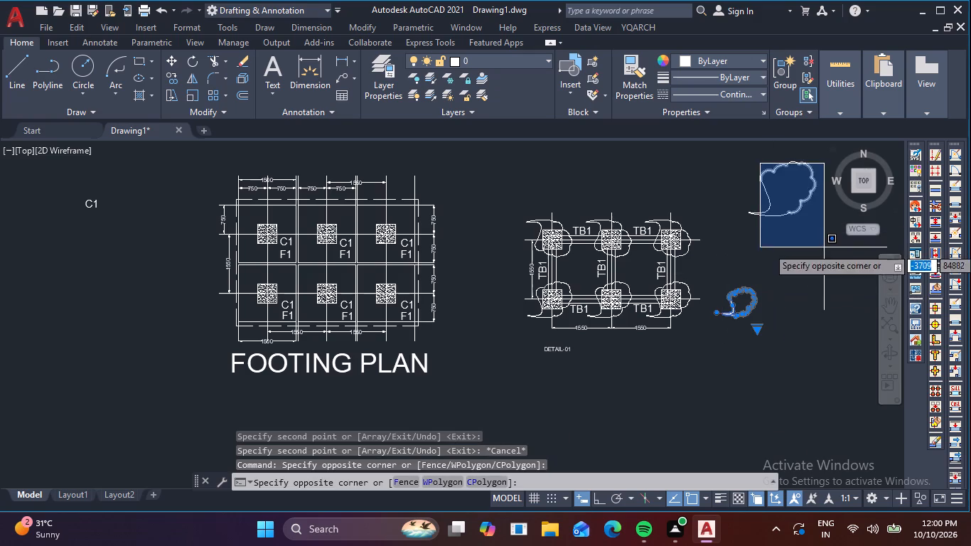
drag(822, 247, 805, 227)
drag(805, 227, 782, 215)
click(747, 186)
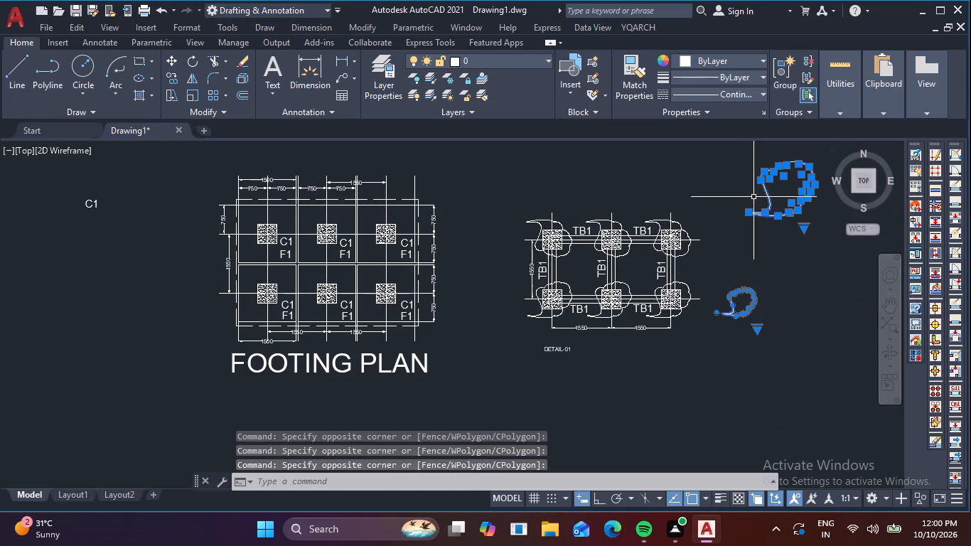
key(Delete)
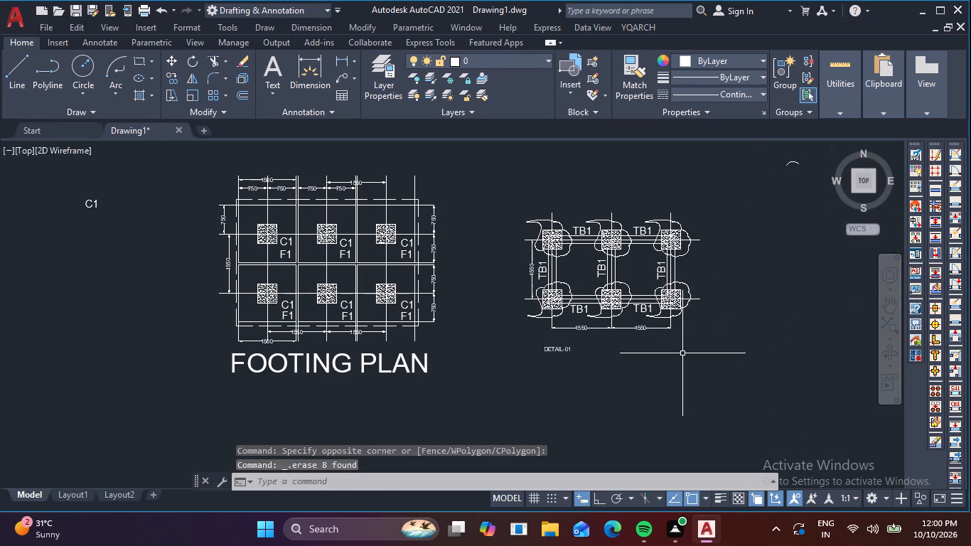
Copy the DETAIL-01 label from below the beam plan to the cloud tails of the three lower columns.
scroll(546, 315, up, 3)
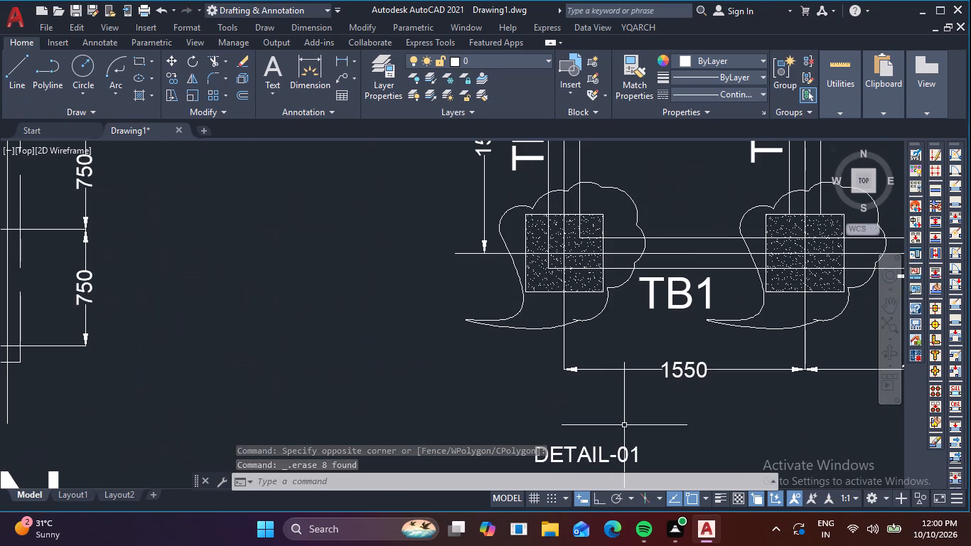
middle_drag(626, 429, 603, 336)
drag(653, 378, 498, 311)
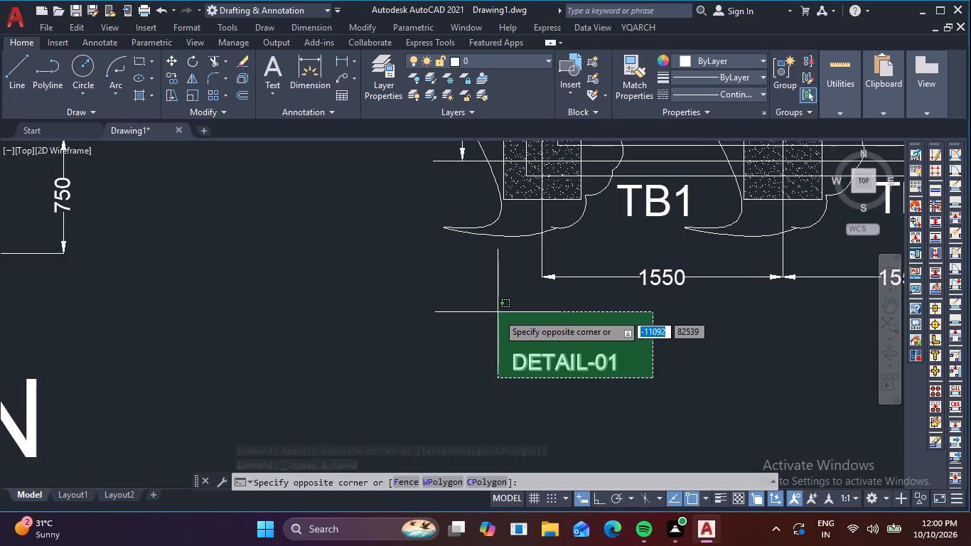
click(498, 314)
text(CO)
key(space)
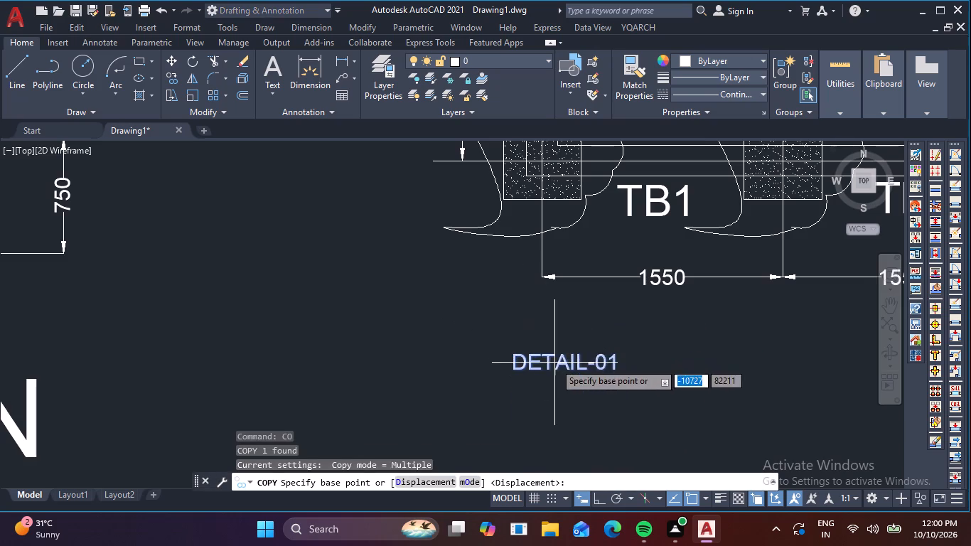
click(554, 363)
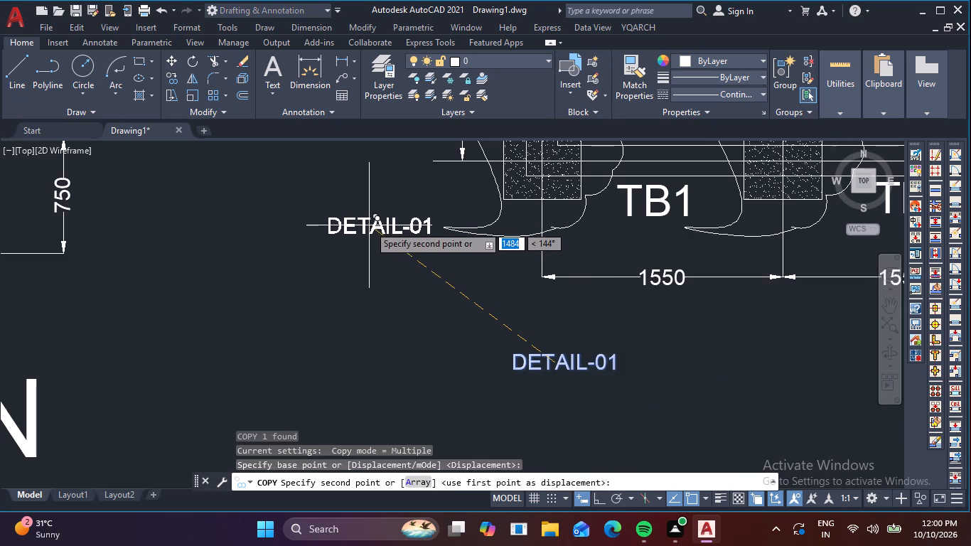
click(369, 225)
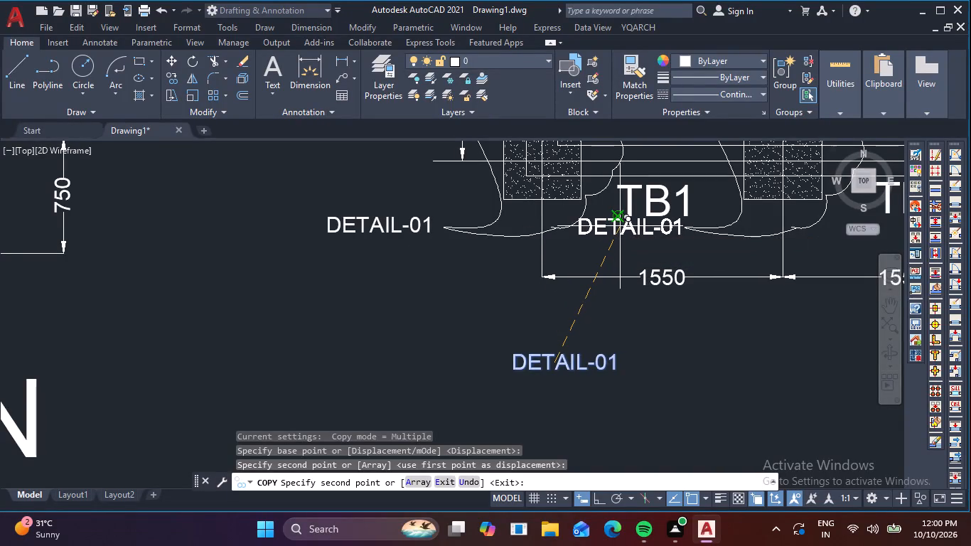
click(620, 226)
middle_drag(689, 252, 441, 255)
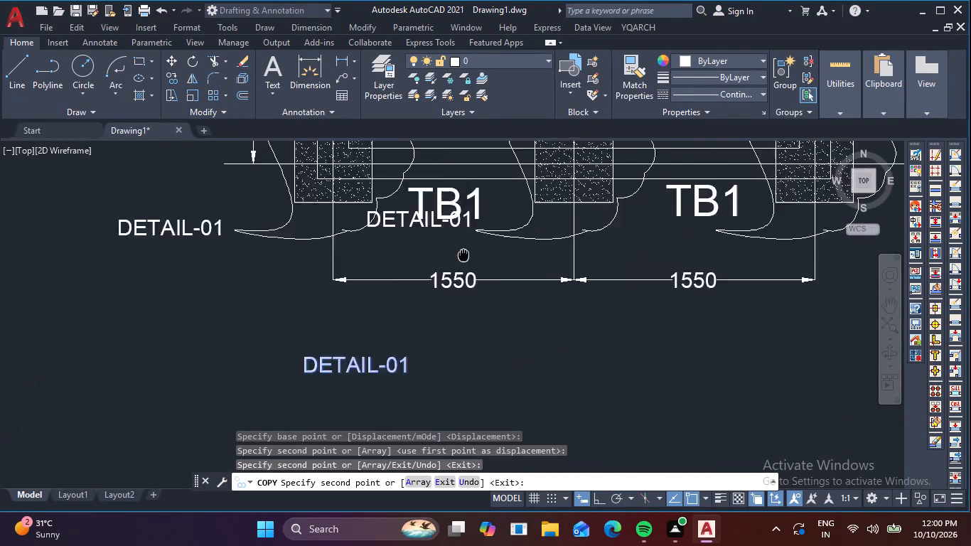
middle_drag(441, 255, 352, 270)
scroll(515, 247, up, 1)
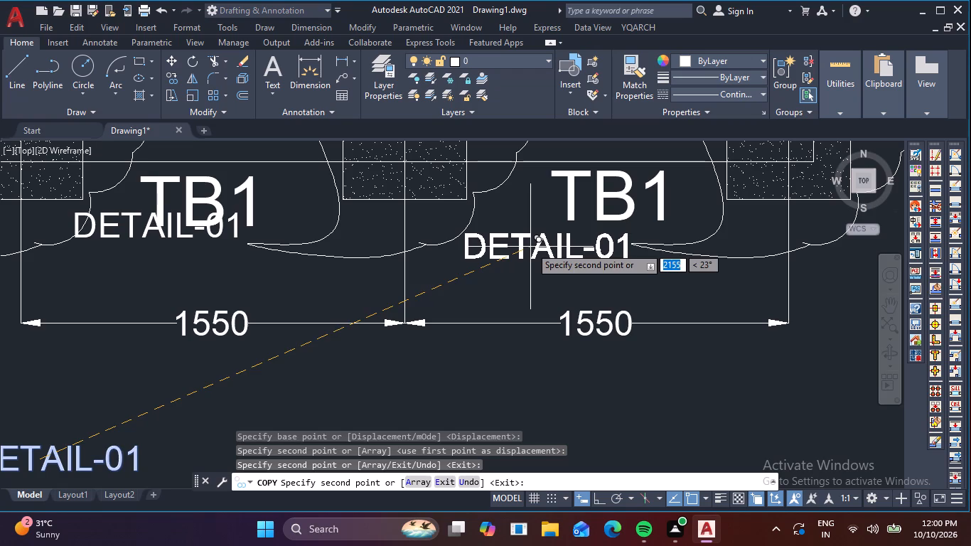
click(530, 247)
Place further copies of the DETAIL-01 label at the cloud tails of the three upper columns.
scroll(532, 248, down, 2)
middle_drag(554, 248, 567, 419)
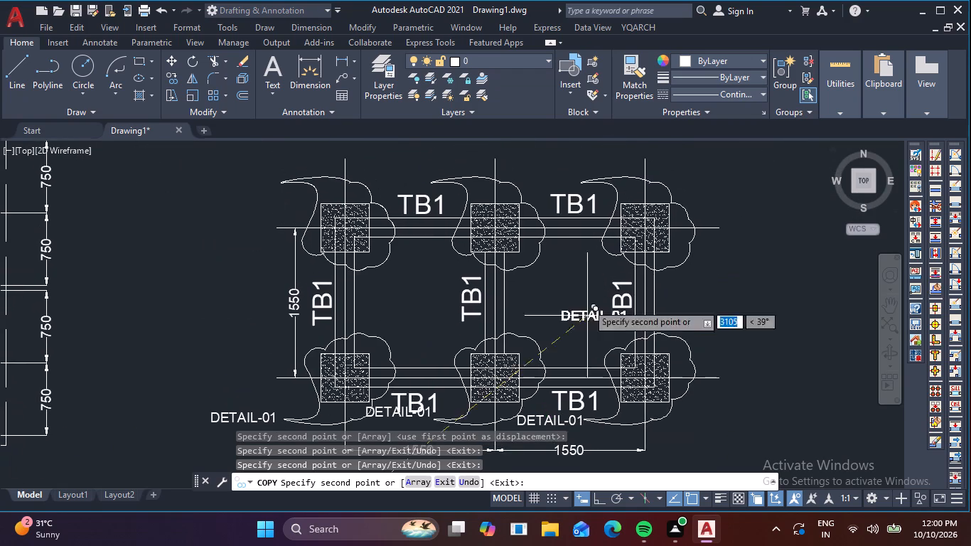
scroll(542, 178, up, 2)
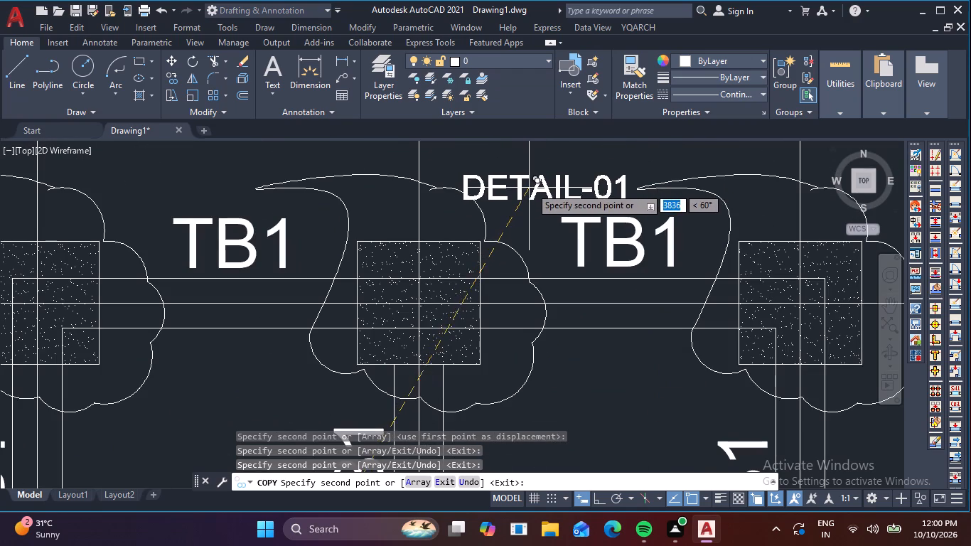
click(537, 183)
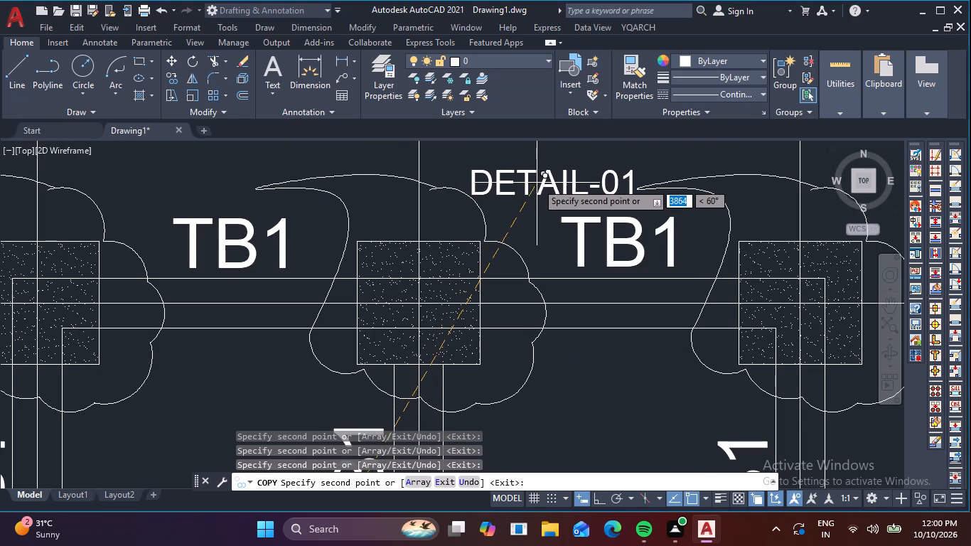
middle_drag(156, 176, 220, 242)
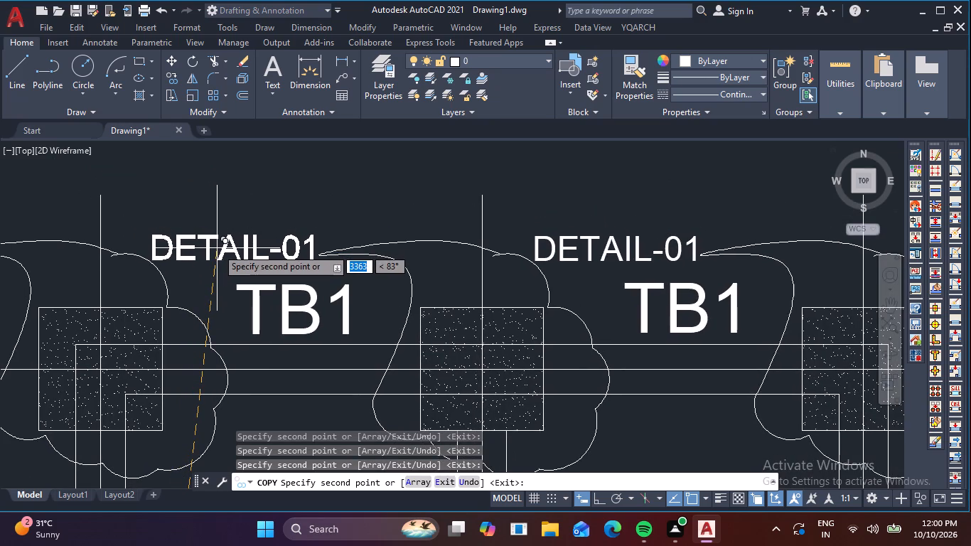
click(217, 248)
middle_drag(225, 174, 476, 255)
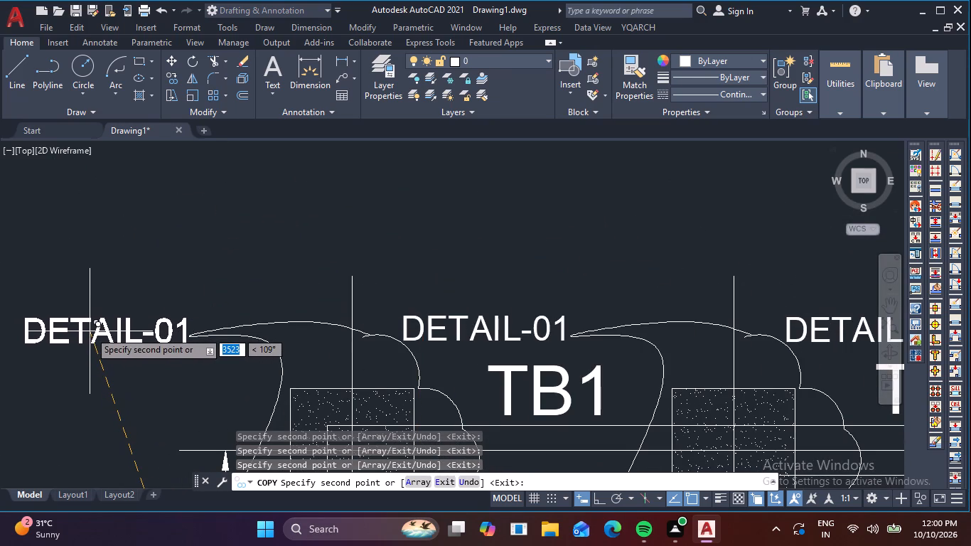
click(90, 331)
key(Escape)
Move the lower-middle column's DETAIL-01 label slightly down so that it clears the TB1 text.
scroll(328, 380, down, 2)
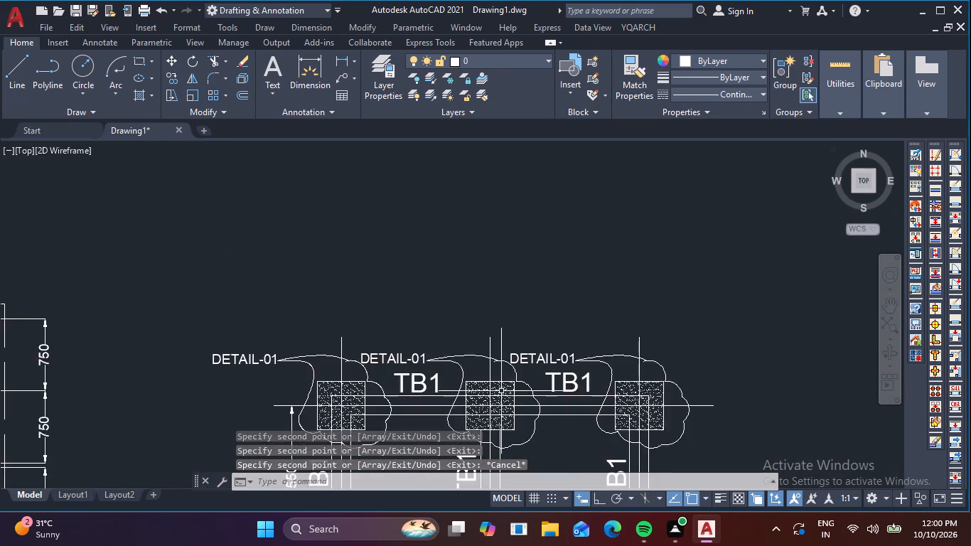
middle_drag(501, 391, 495, 79)
scroll(370, 301, up, 3)
middle_drag(414, 267, 417, 297)
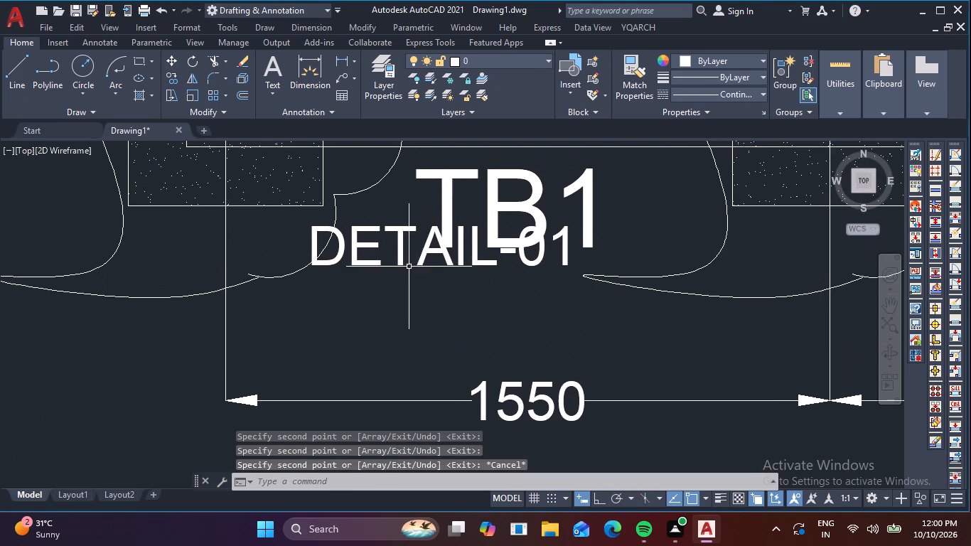
click(403, 261)
key(m)
key(space)
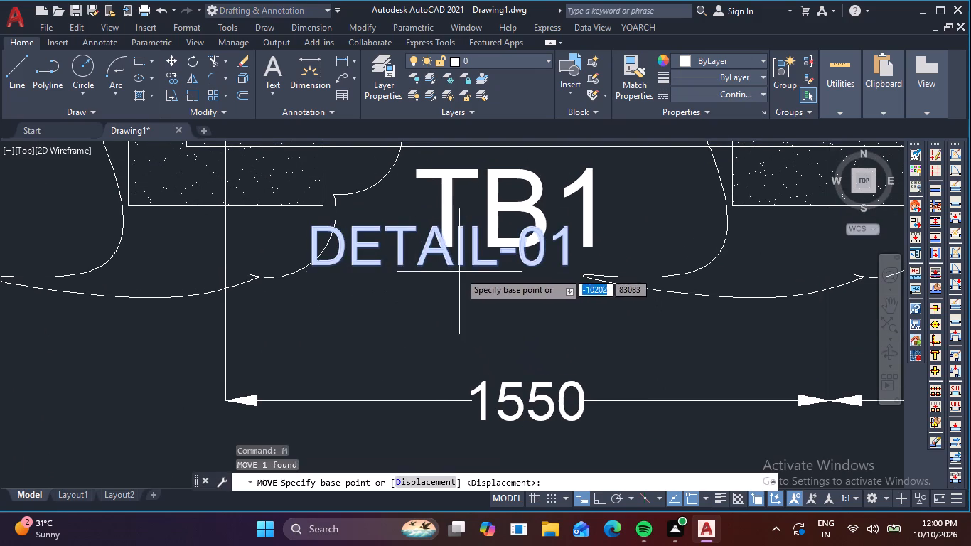
click(454, 252)
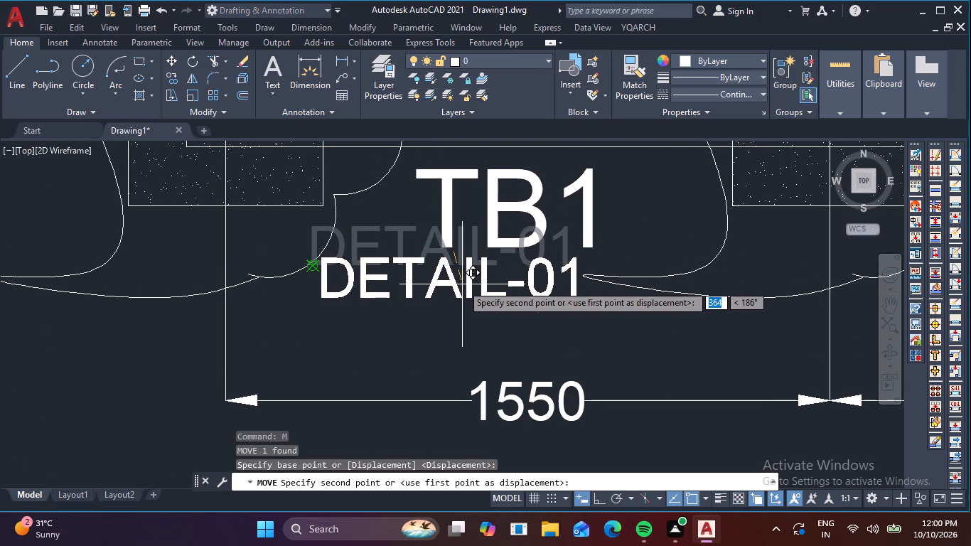
scroll(462, 285, up, 1)
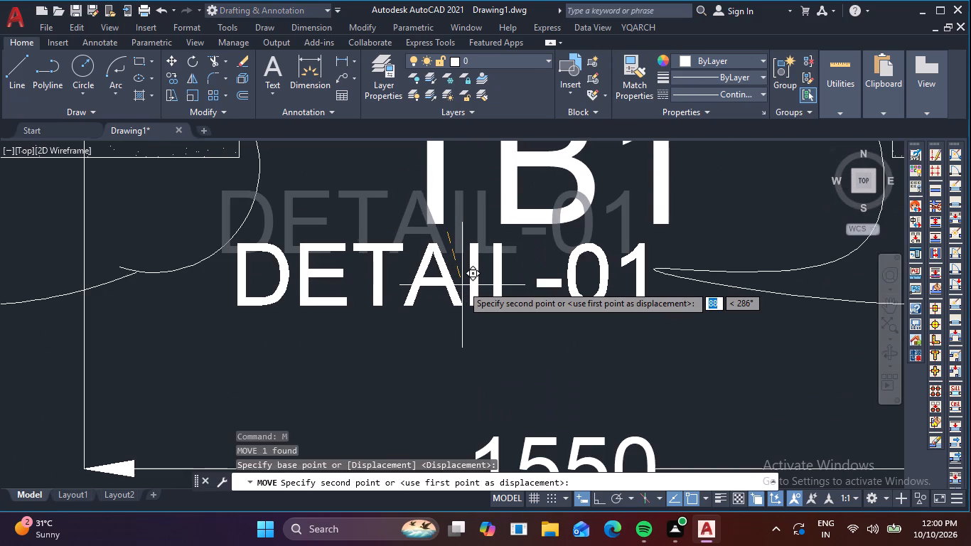
click(462, 285)
scroll(463, 286, down, 1)
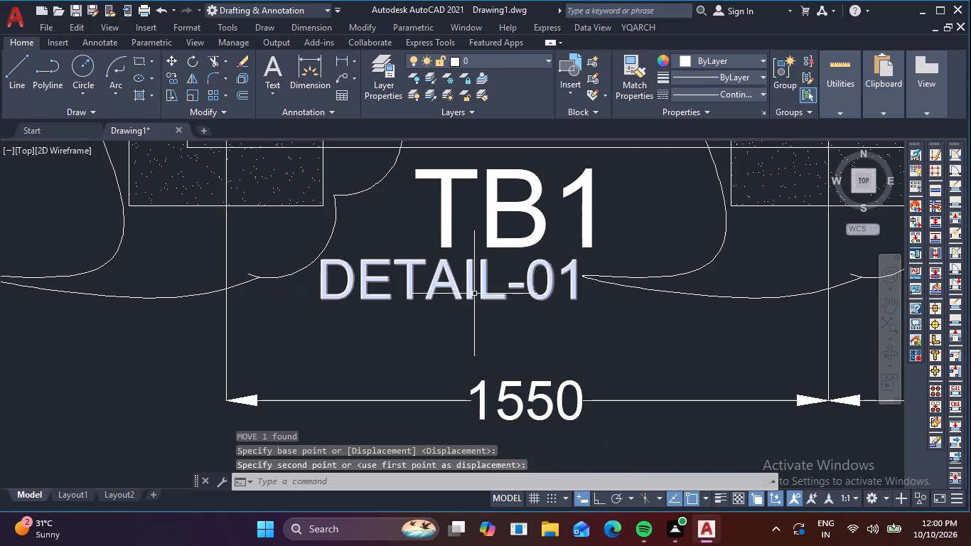
key(Escape)
Erase the original DETAIL-01 label below the beam plan's dimensions.
scroll(474, 294, down, 3)
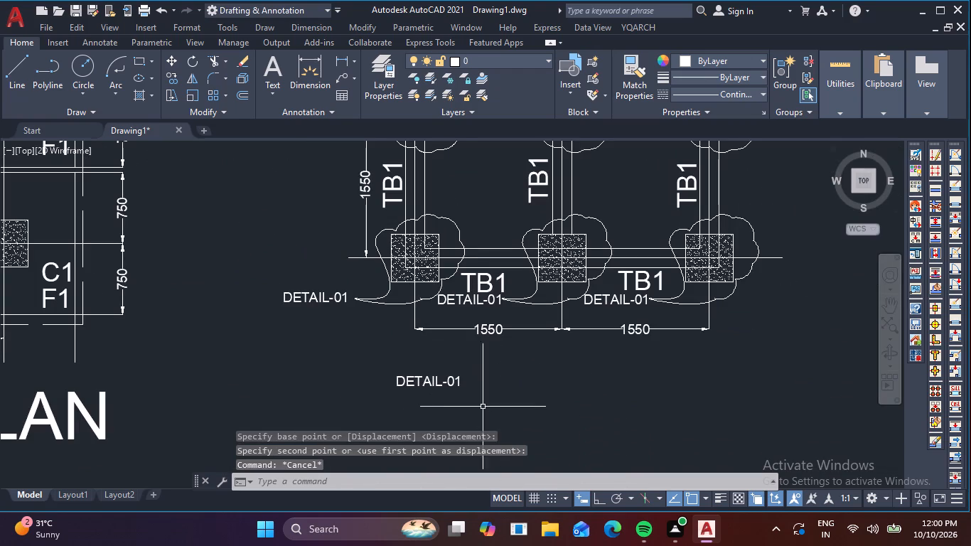
drag(480, 402, 463, 395)
click(362, 364)
key(Delete)
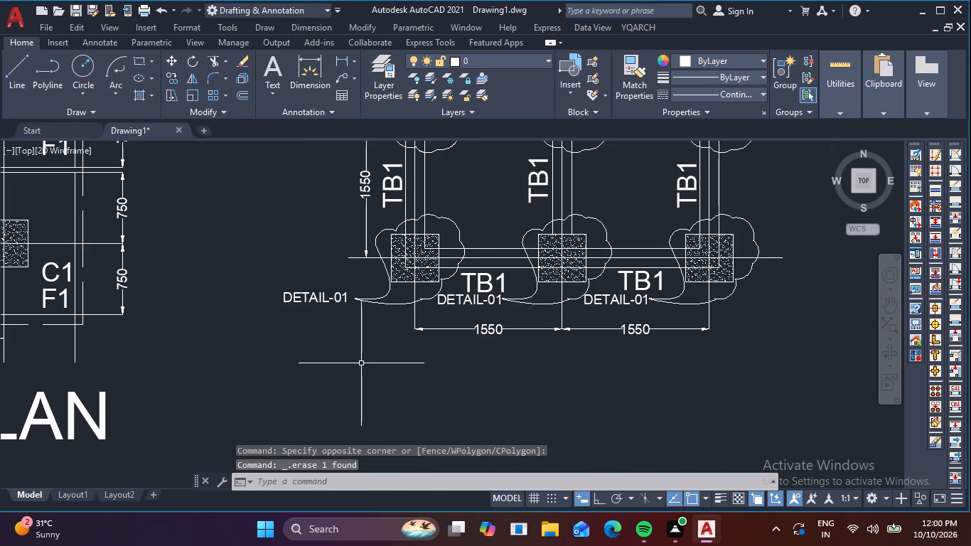
Copy the FOOTING PLAN title to a position beneath the beam plan.
scroll(443, 351, down, 3)
scroll(530, 296, up, 2)
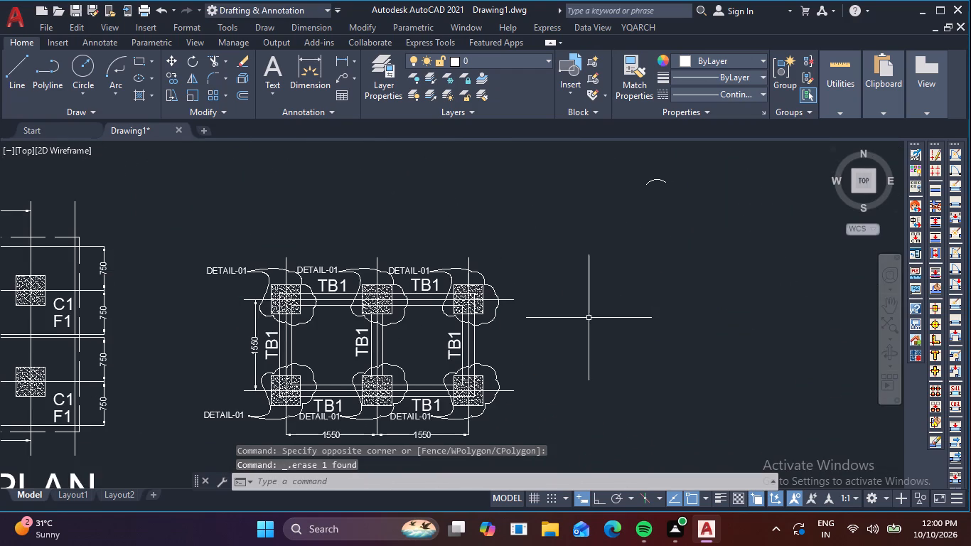
middle_drag(602, 295, 614, 279)
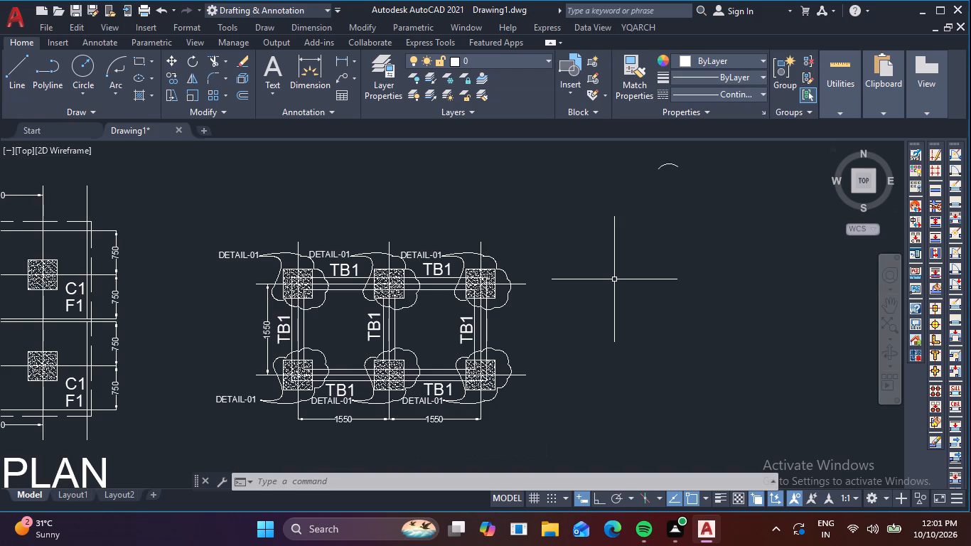
middle_drag(309, 407, 374, 256)
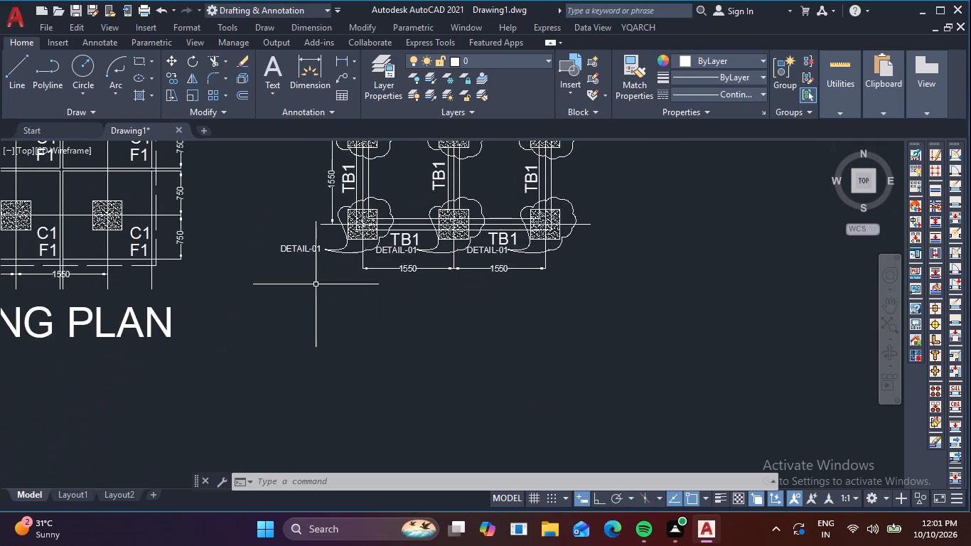
click(163, 319)
click(149, 334)
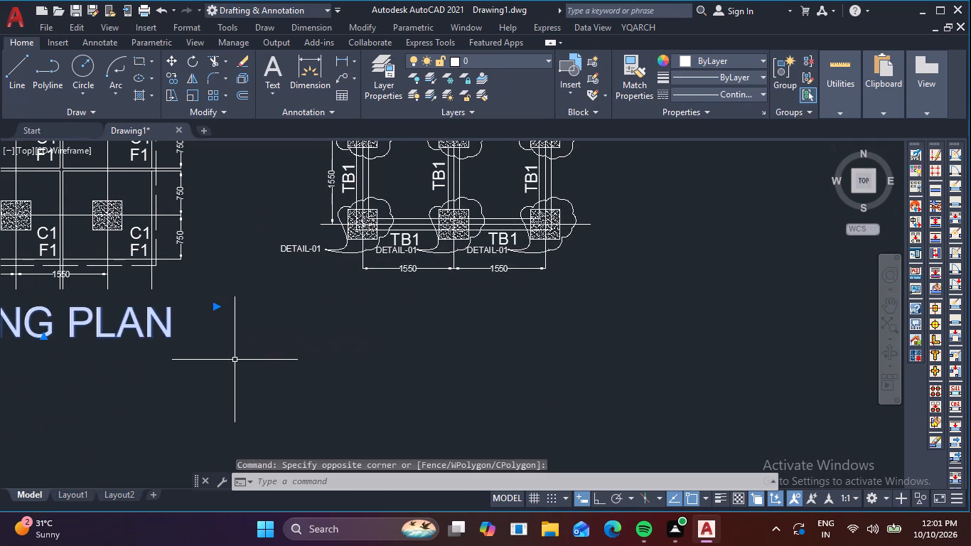
text(CO)
key(space)
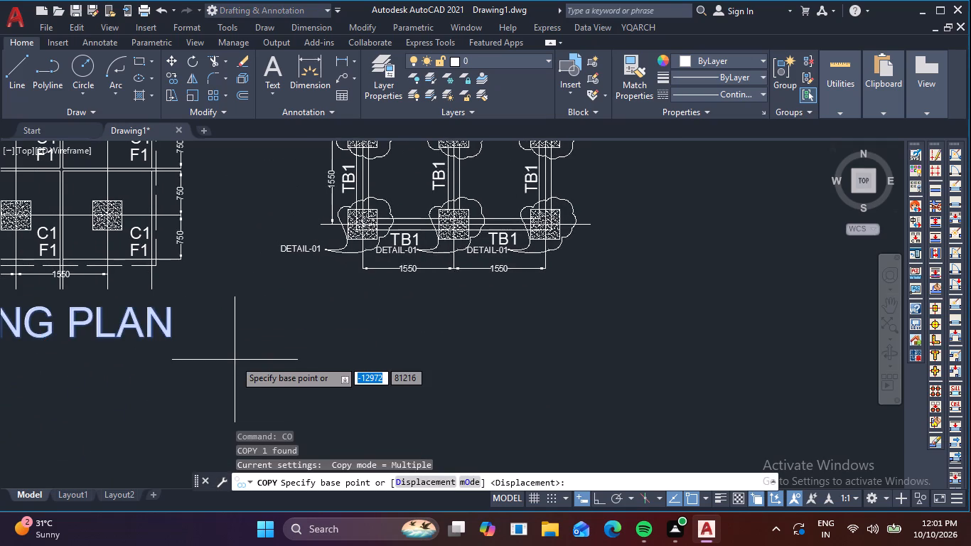
scroll(239, 355, down, 1)
click(75, 336)
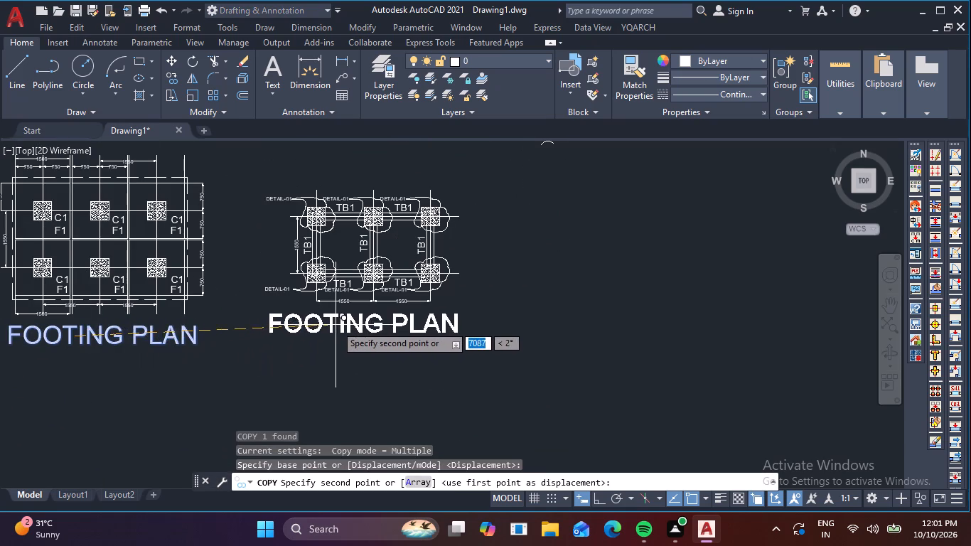
scroll(336, 326, up, 1)
click(333, 328)
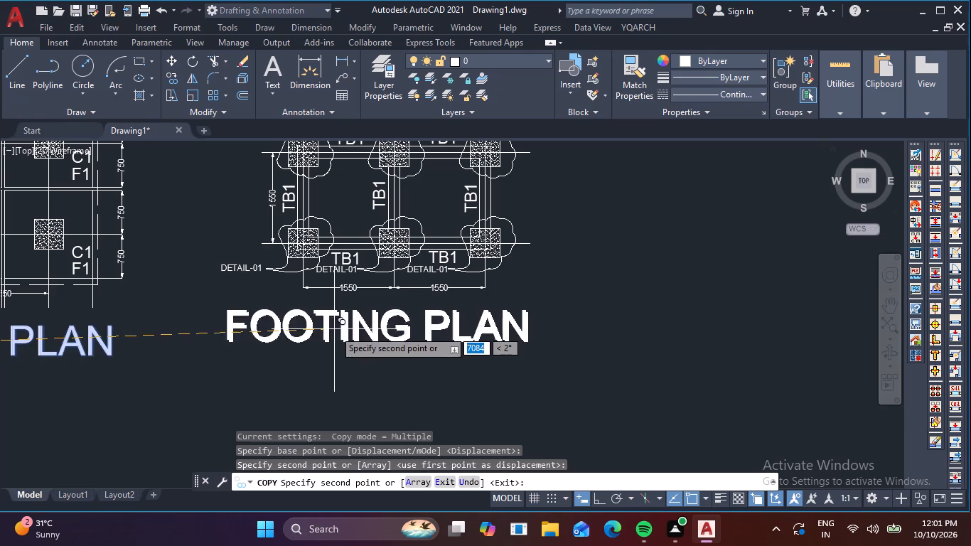
key(Escape)
Replace the text of the copied title beneath the beam plan with TIE BEAM PLAN.
double_click(387, 333)
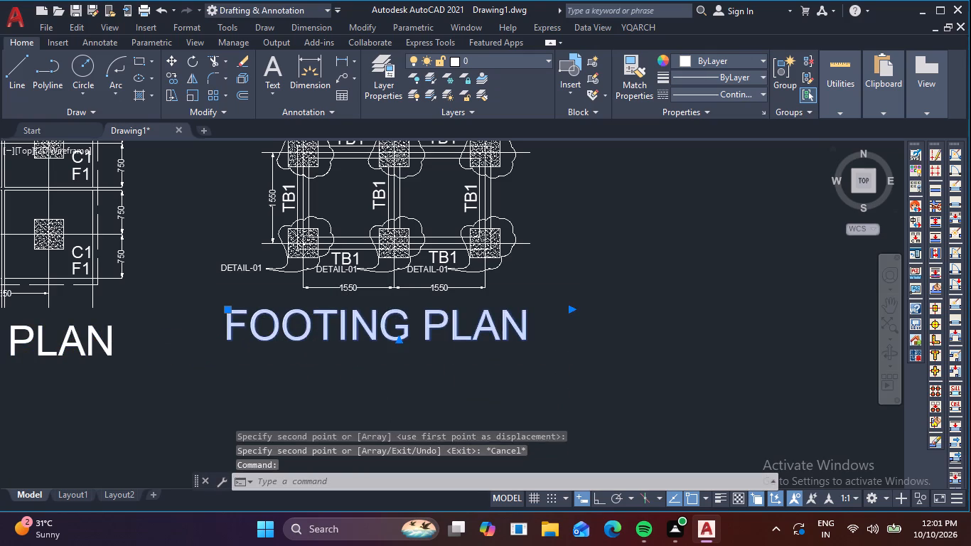
click(530, 329)
key(BackSpace)
key(BackSpace)
key(BackSpace)
key(BackSpace)
key(BackSpace)
key(BackSpace)
key(BackSpace)
key(BackSpace)
key(BackSpace)
key(BackSpace)
key(BackSpace)
key(BackSpace)
key(BackSpace)
key(BackSpace)
key(BackSpace)
key(BackSpace)
key(BackSpace)
key(BackSpace)
key(BackSpace)
key(BackSpace)
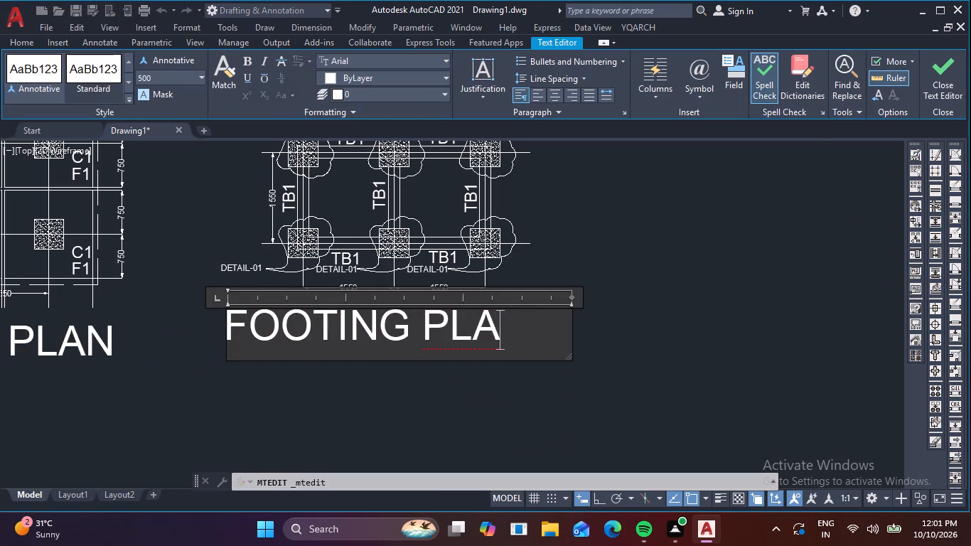
key(t)
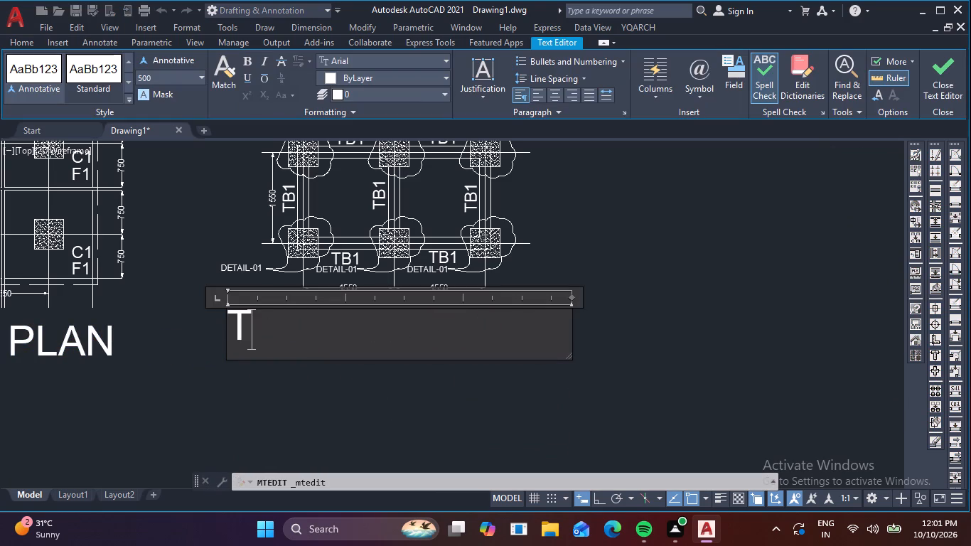
text(IE)
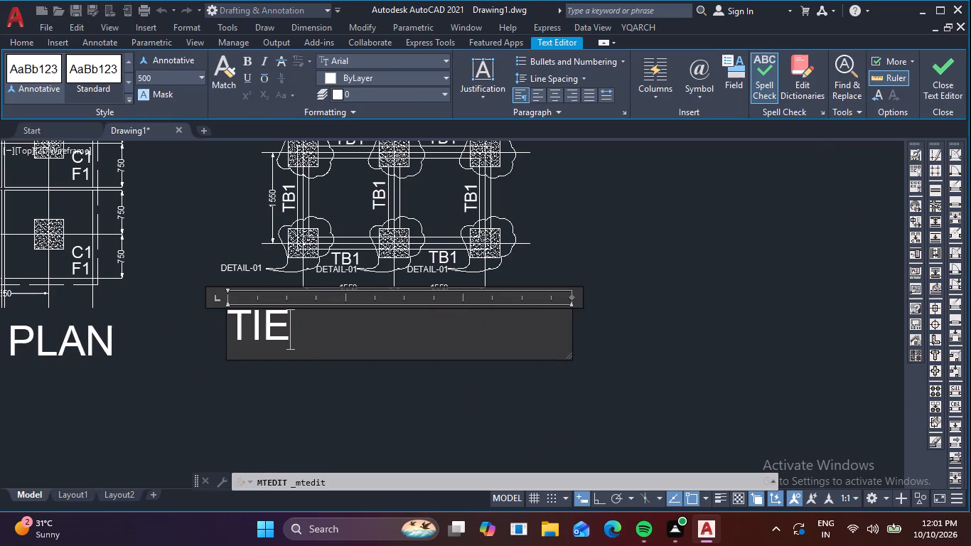
key(space)
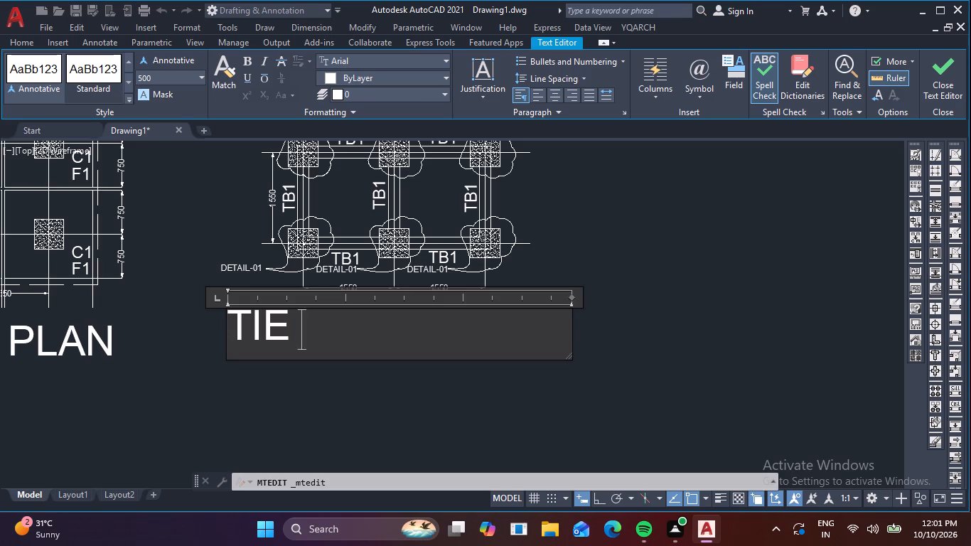
text(BEAM)
key(space)
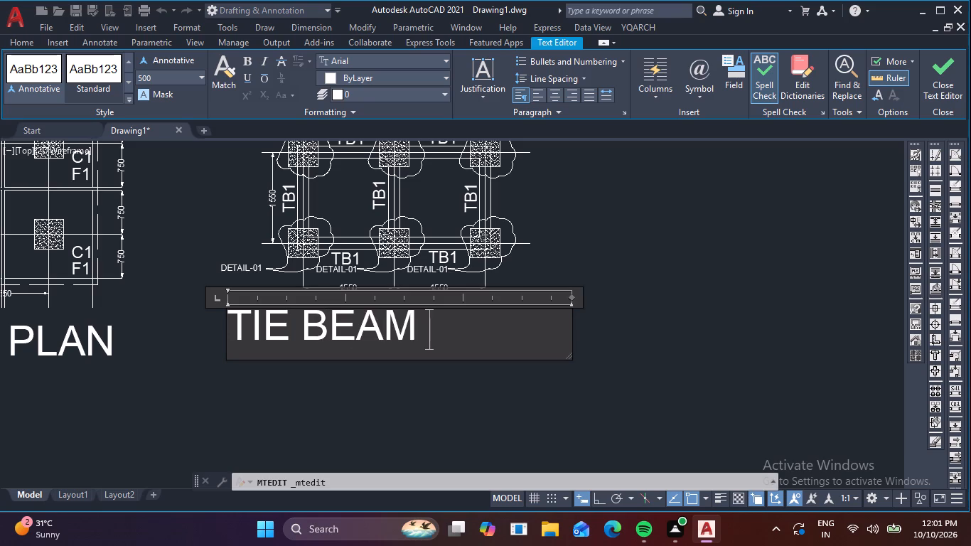
text(PLAN)
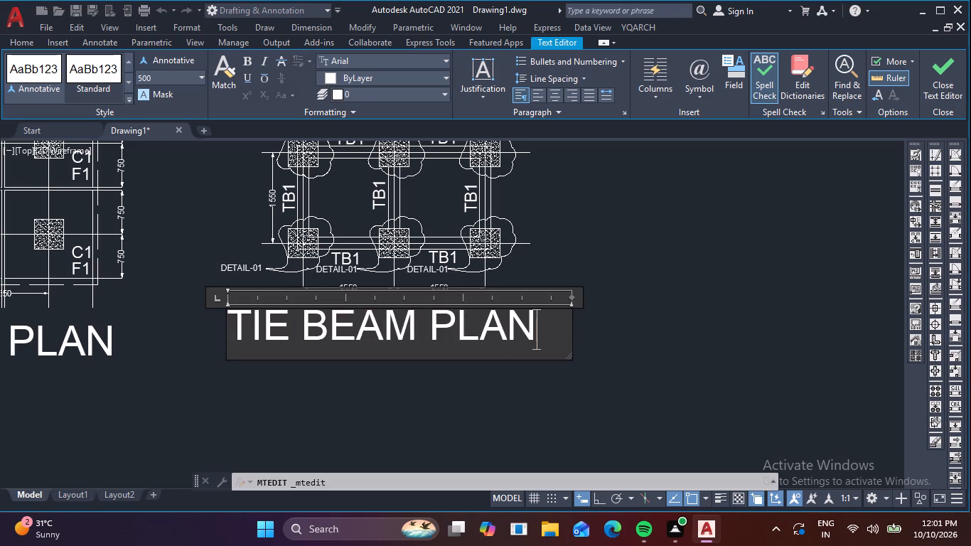
click(477, 421)
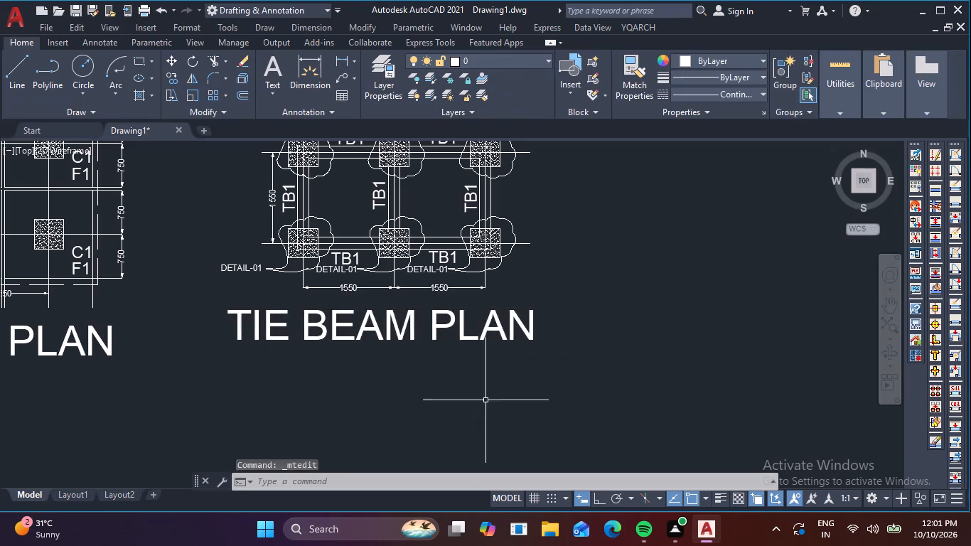
Draw a wide rectangle about 2700 mm high below the FOOTING PLAN title as the schedule's outline.
scroll(485, 400, down, 2)
middle_drag(524, 386, 559, 284)
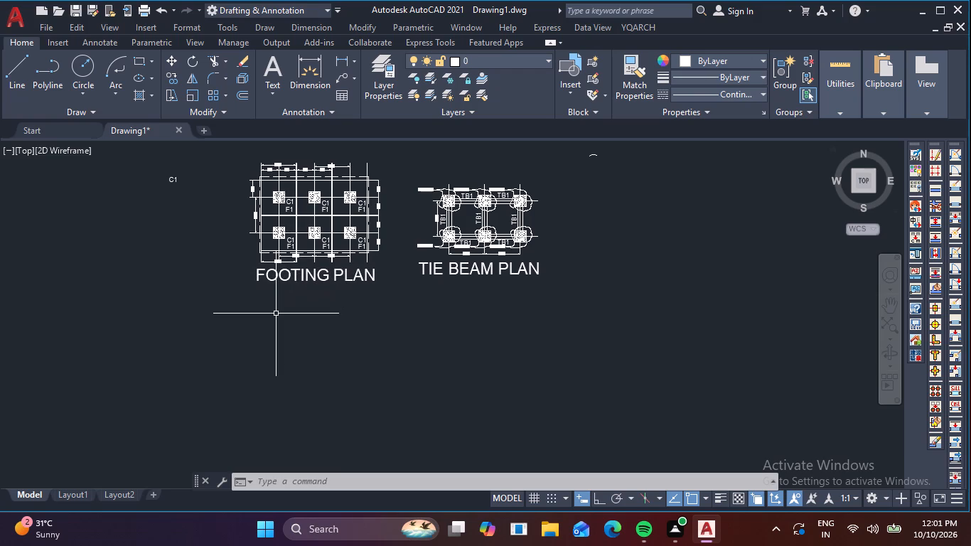
text(REC)
key(space)
scroll(264, 294, up, 2)
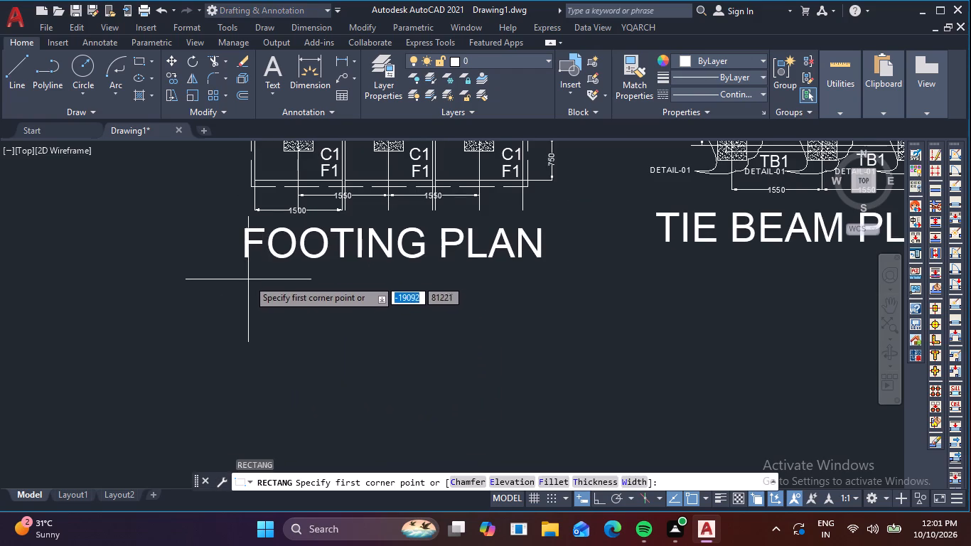
click(239, 325)
middle_drag(456, 395, 456, 391)
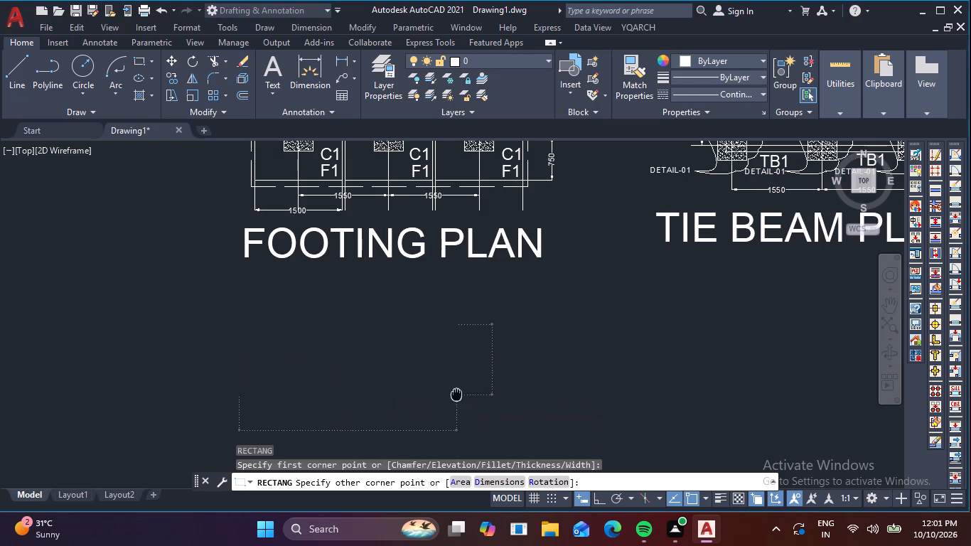
middle_drag(456, 391, 465, 340)
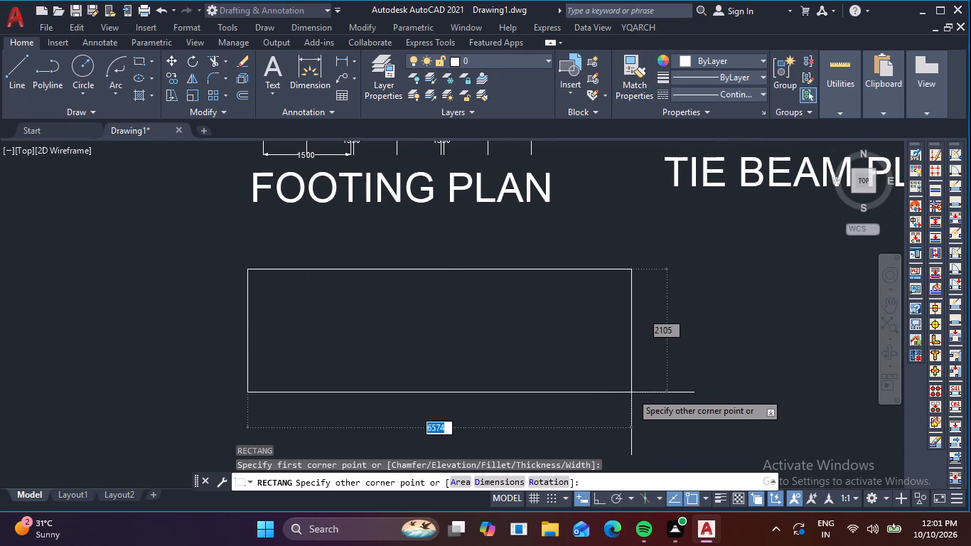
click(652, 428)
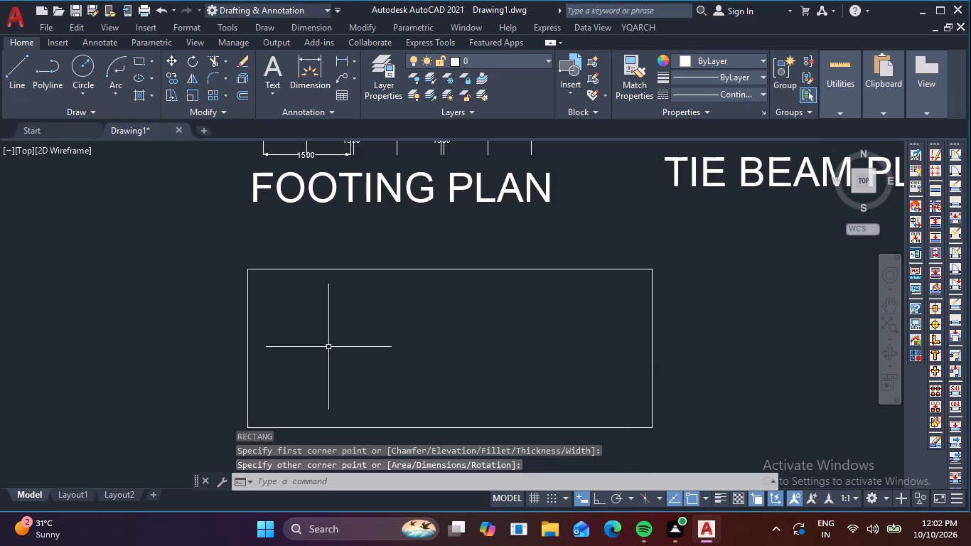
Copy the FOOTING PLAN title to just above the new rectangle's top edge.
click(303, 179)
text(CO)
key(space)
click(294, 199)
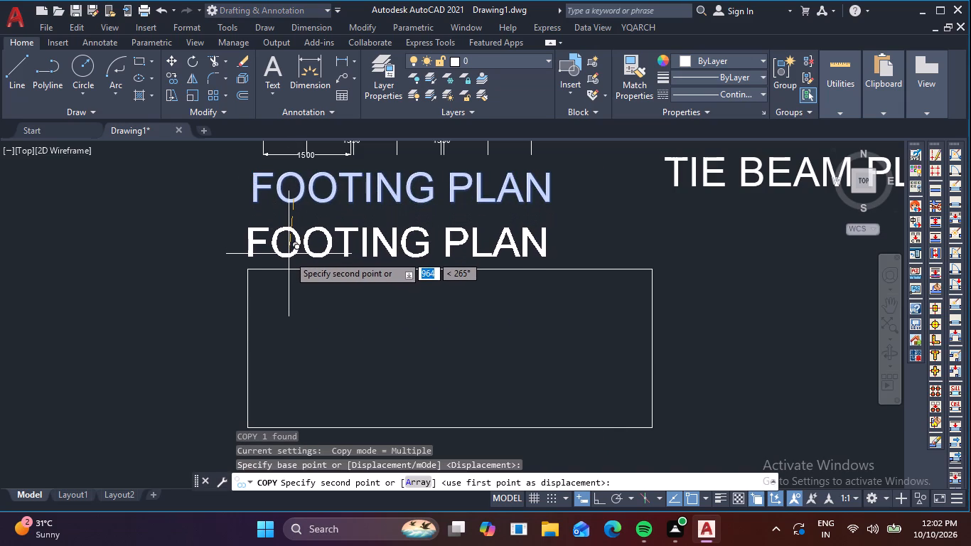
click(289, 260)
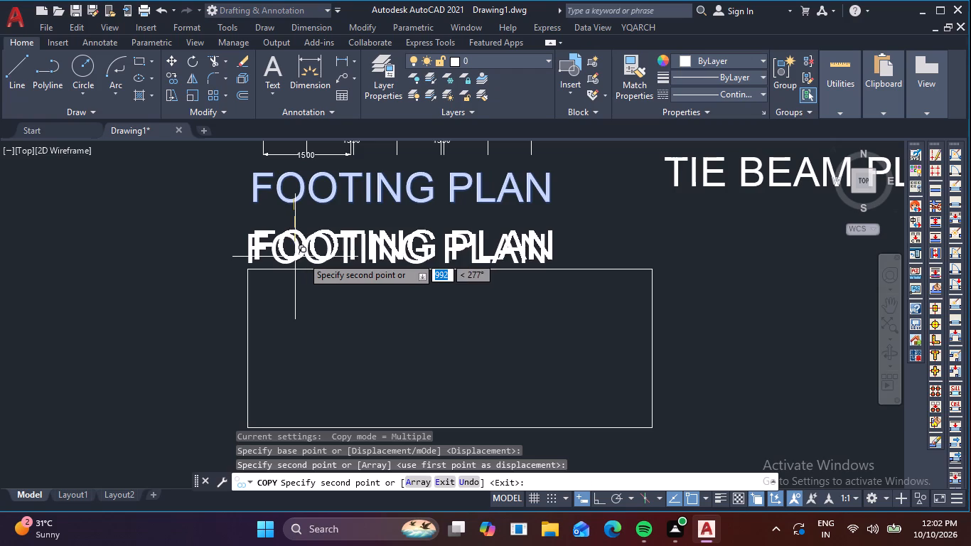
key(Escape)
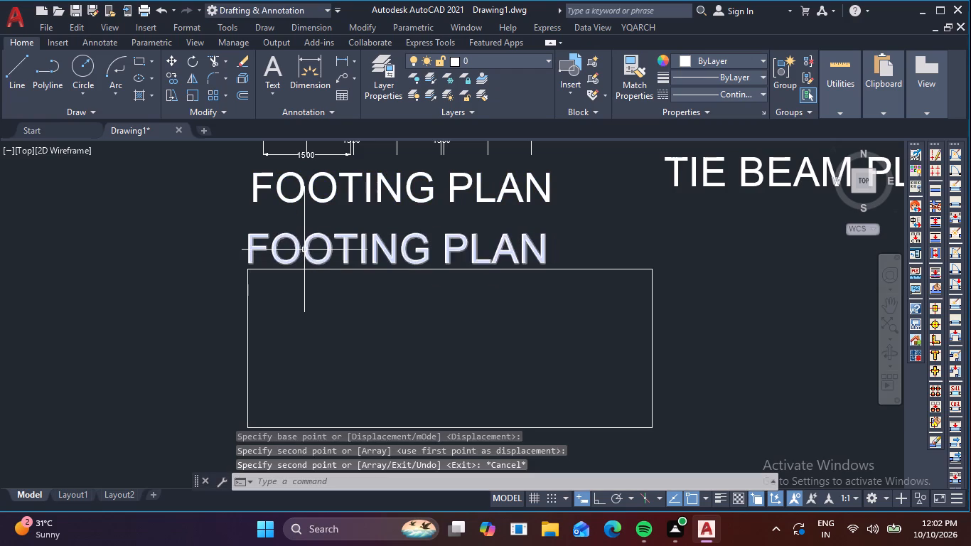
Replace the copied title's text above the rectangle with FOOTING SCHEDULE (M20:Fe500.
double_click(304, 249)
click(554, 247)
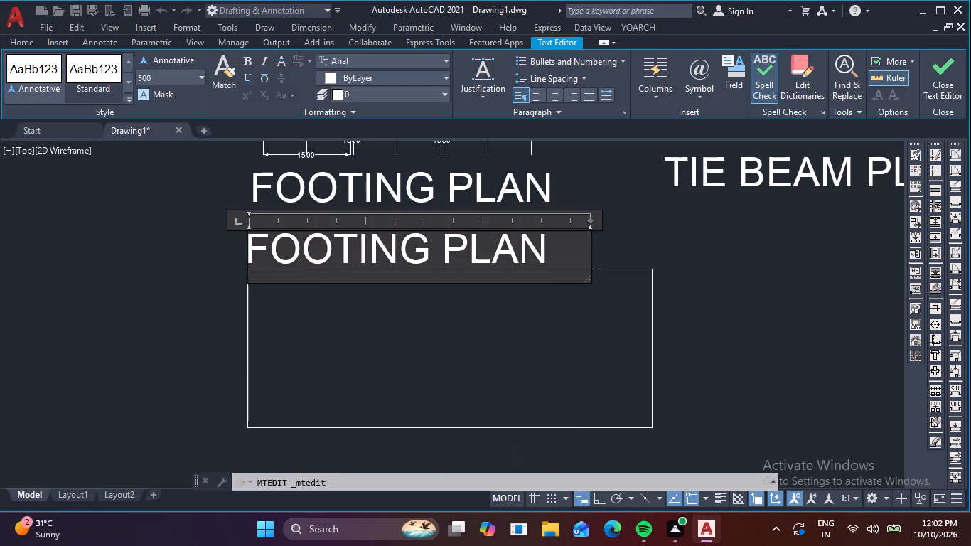
key(BackSpace)
key(BackSpace)
key(BackSpace)
key(BackSpace)
key(BackSpace)
key(BackSpace)
key(BackSpace)
key(BackSpace)
key(BackSpace)
key(BackSpace)
key(BackSpace)
key(BackSpace)
key(BackSpace)
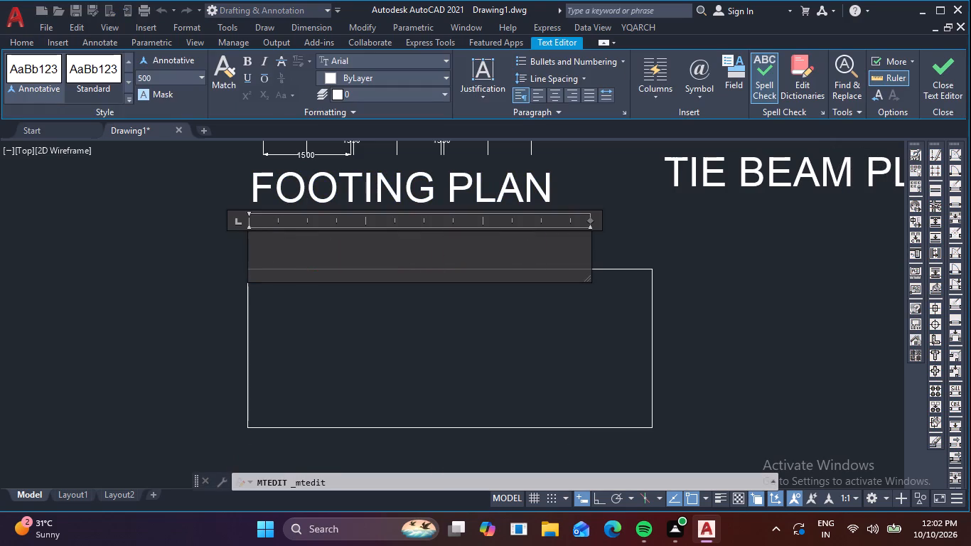
text(FOOTING)
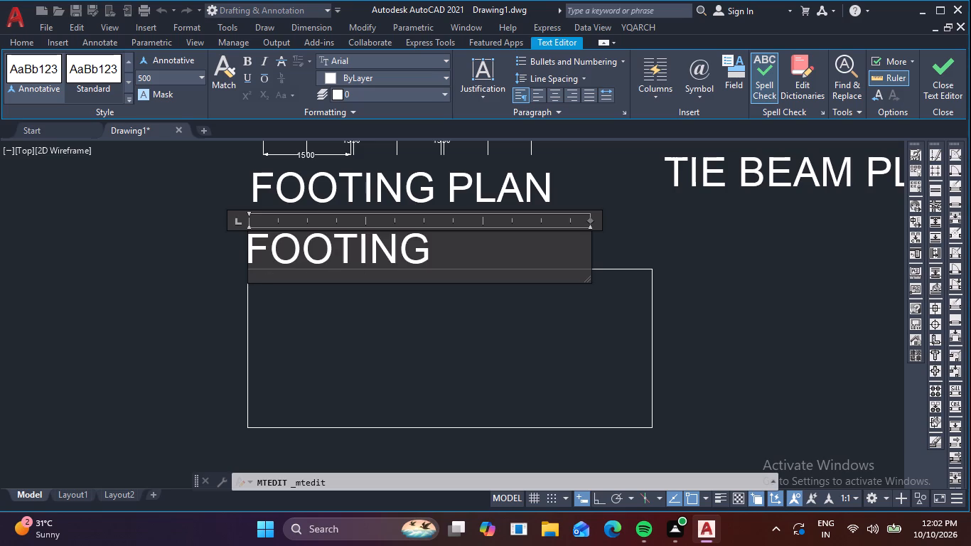
key(space)
text(S)
key(c)
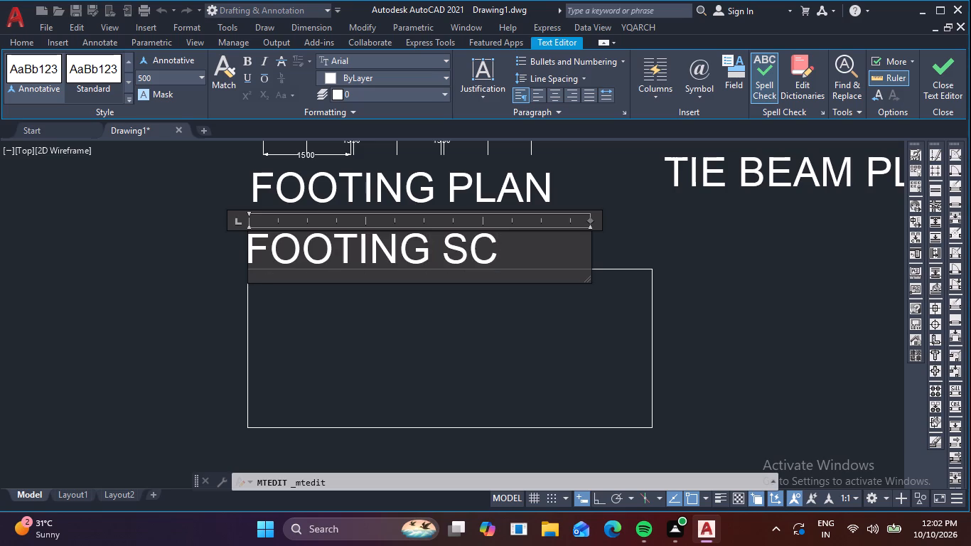
text(HE)
key(d)
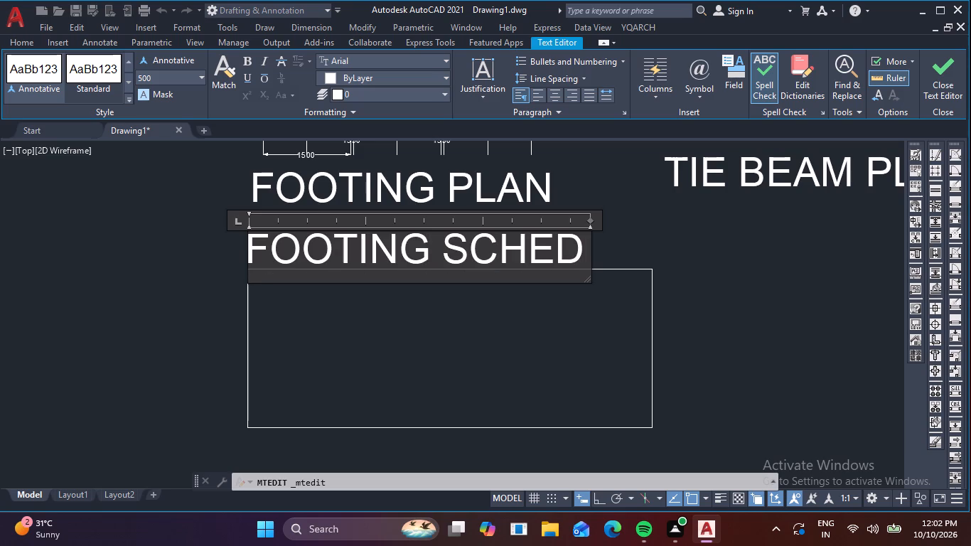
key(u)
text(LE)
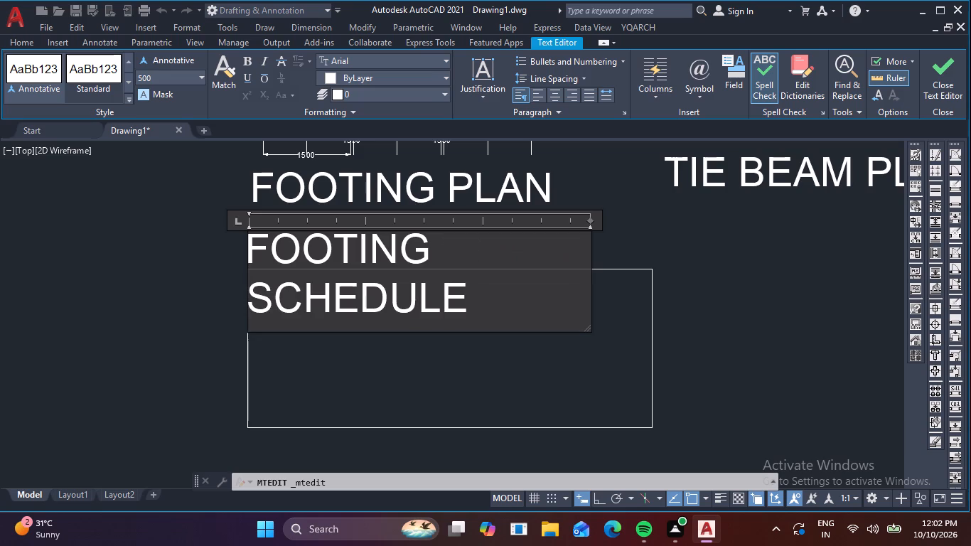
key(space)
text(()
key(m)
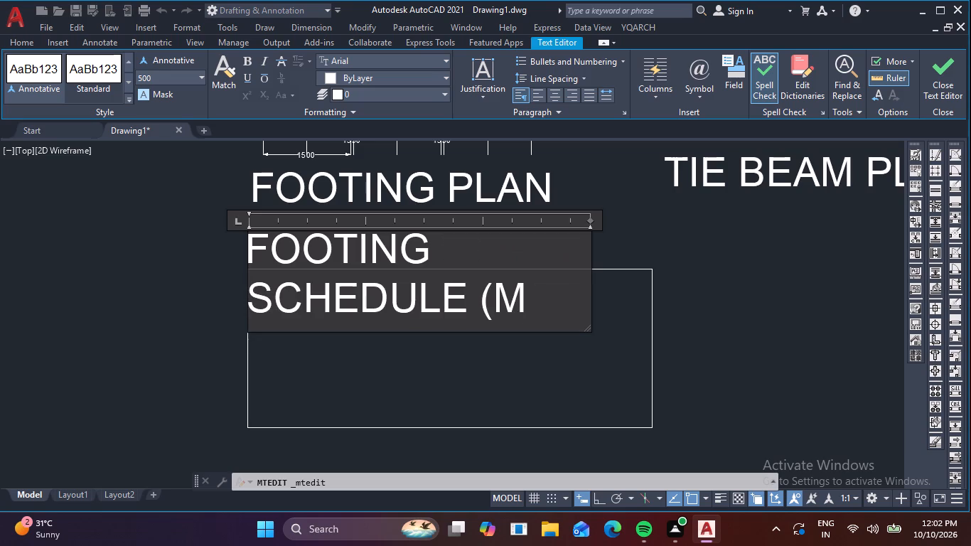
text(20)
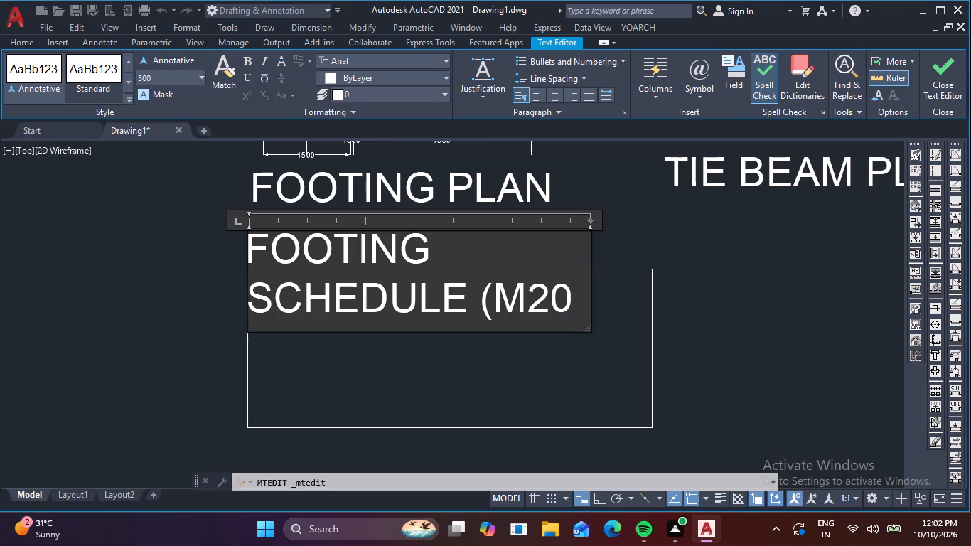
key(shift+colon)
text(Fe)
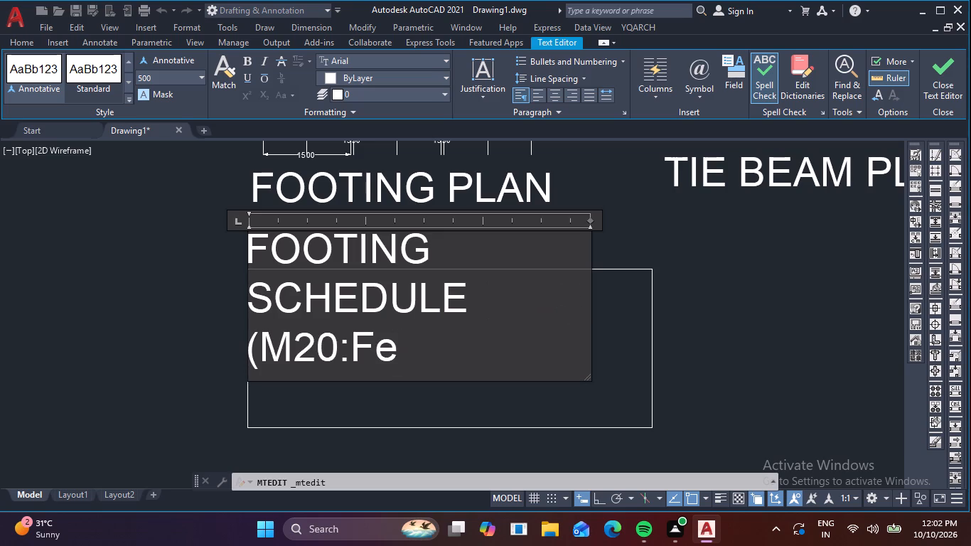
text(500)
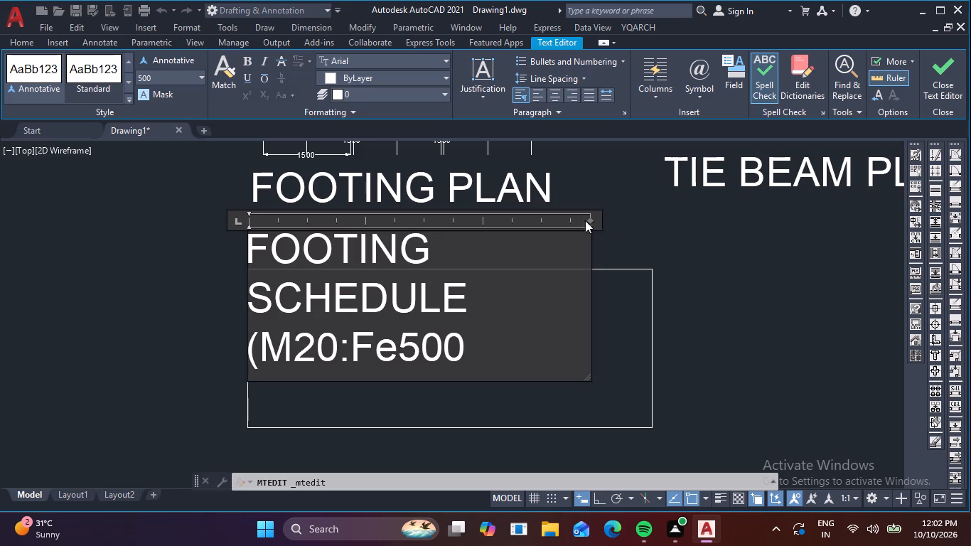
Widen the schedule heading's text frame until FOOTING SCHEDULE (M20:Fe500 fits on a single line.
drag(588, 219, 867, 198)
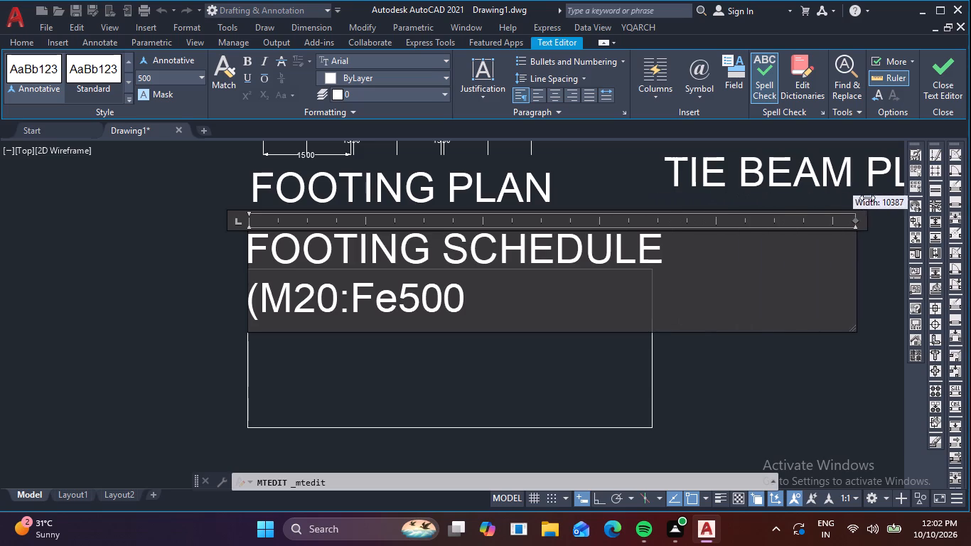
drag(867, 198, 871, 198)
middle_drag(871, 198, 608, 269)
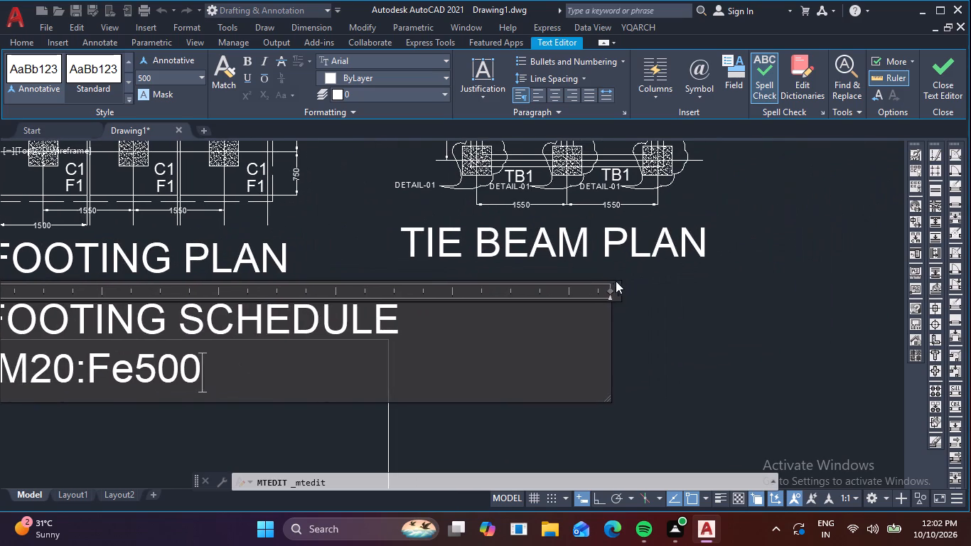
drag(607, 291, 646, 292)
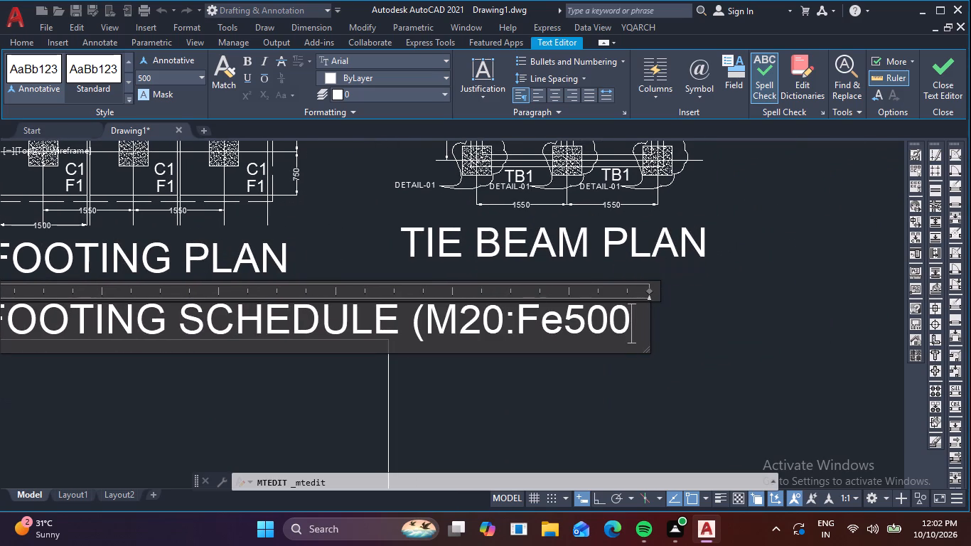
Set the text height of the whole FOOTING SCHEDULE (M20:Fe500 heading to 300.
click(202, 81)
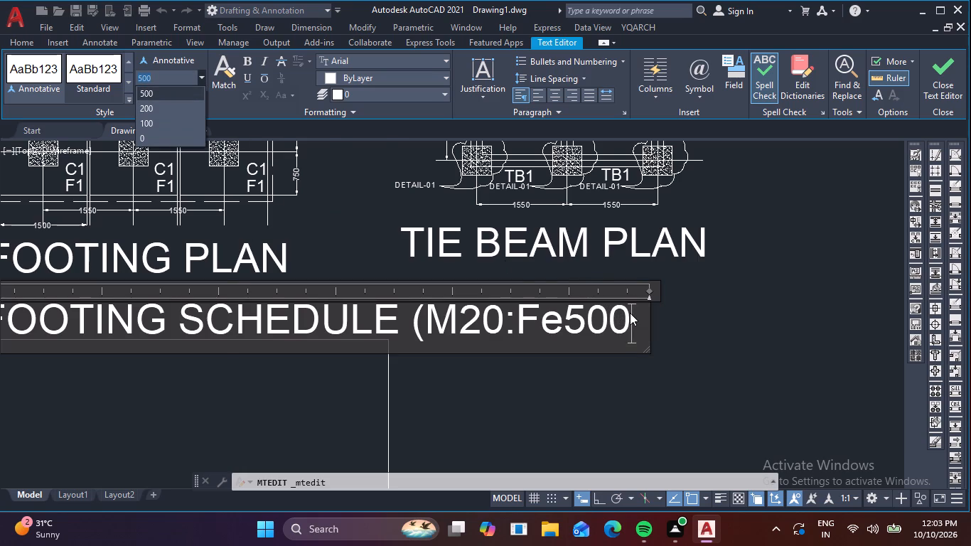
scroll(630, 314, down, 1)
drag(635, 313, 337, 315)
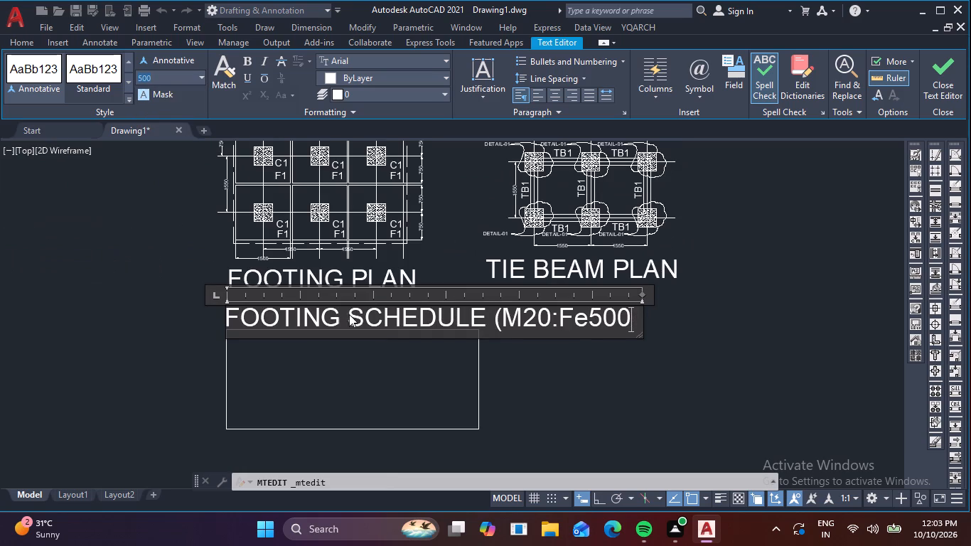
drag(635, 319, 361, 323)
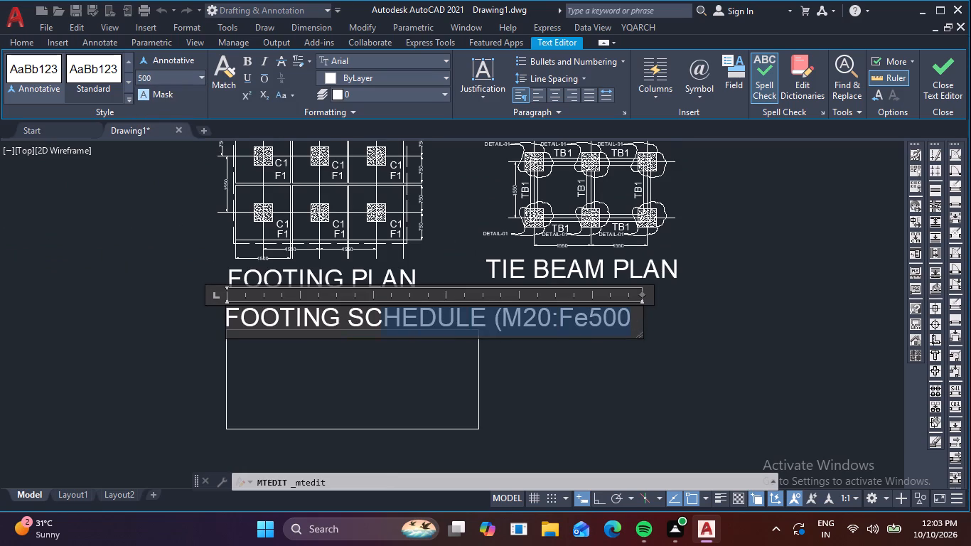
drag(361, 323, 205, 321)
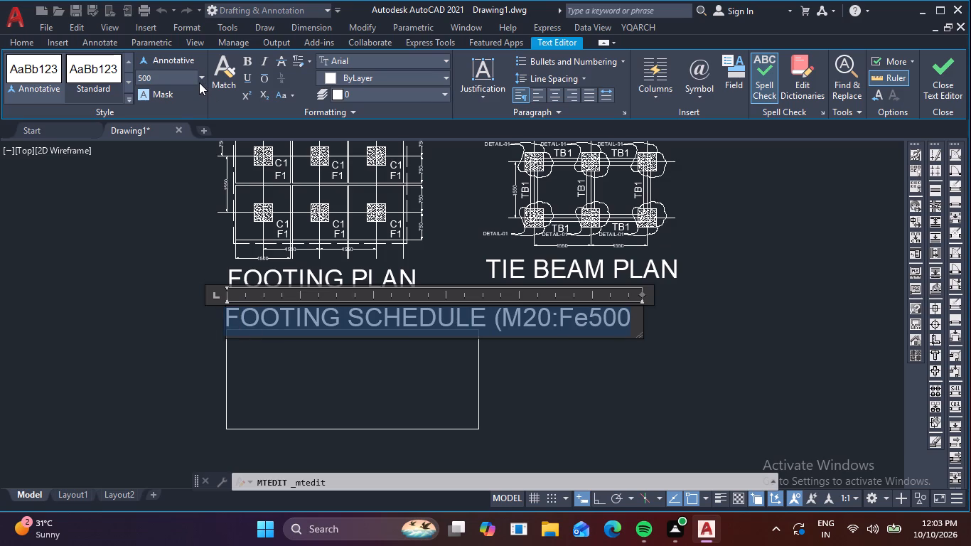
click(199, 82)
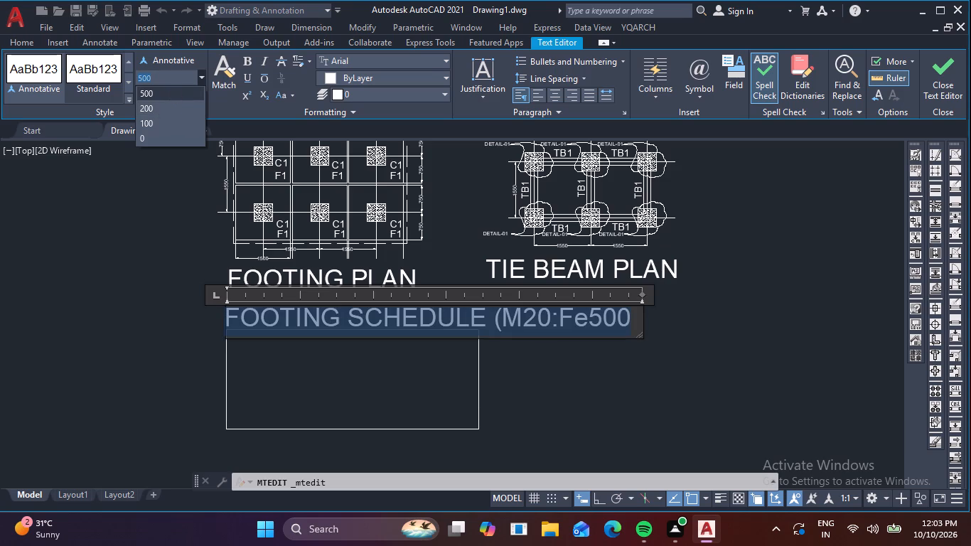
key(3)
text(00)
key(Return)
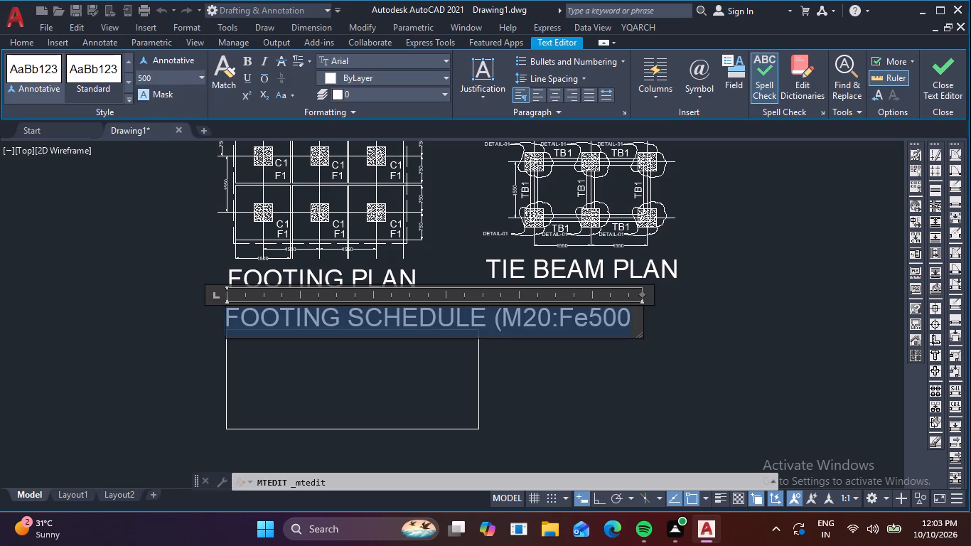
click(169, 75)
key(BackSpace)
text(300)
key(Return)
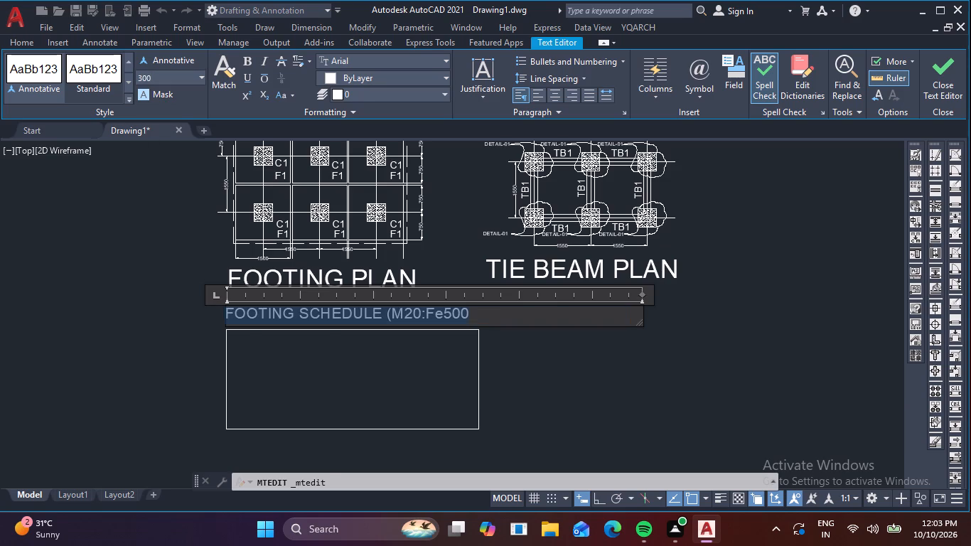
click(109, 294)
Underline the whole FOOTING SCHEDULE (M20:Fe500 heading.
scroll(375, 359, up, 1)
middle_drag(375, 358, 388, 308)
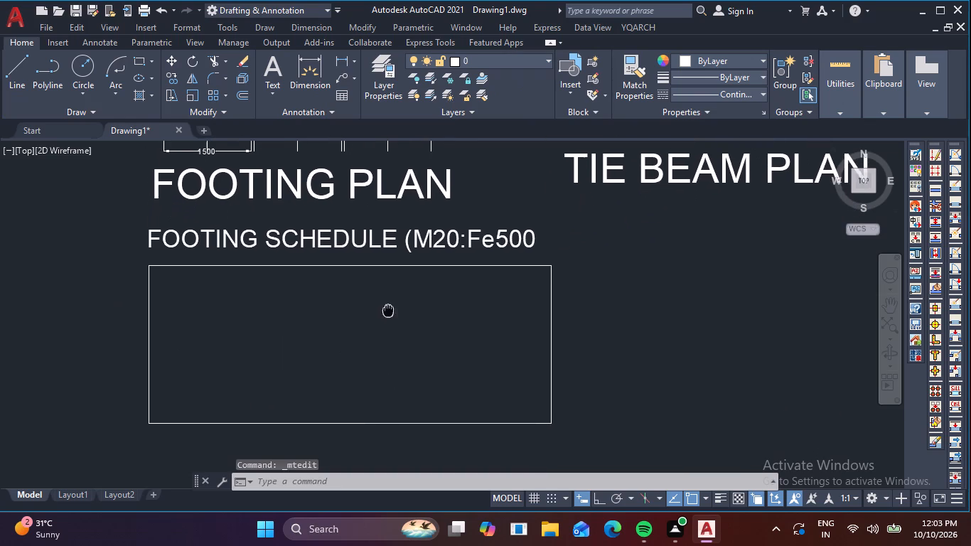
middle_drag(388, 308, 389, 306)
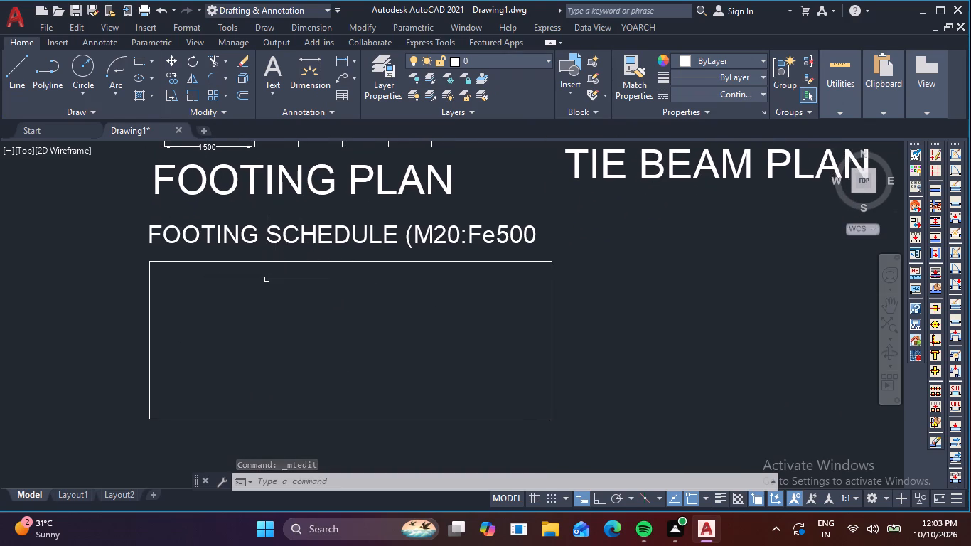
double_click(290, 235)
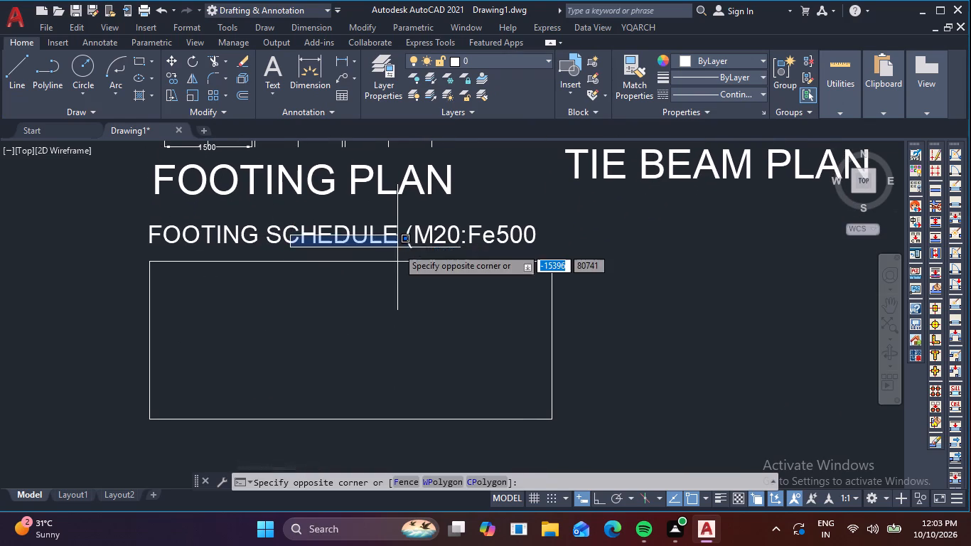
double_click(400, 232)
double_click(386, 232)
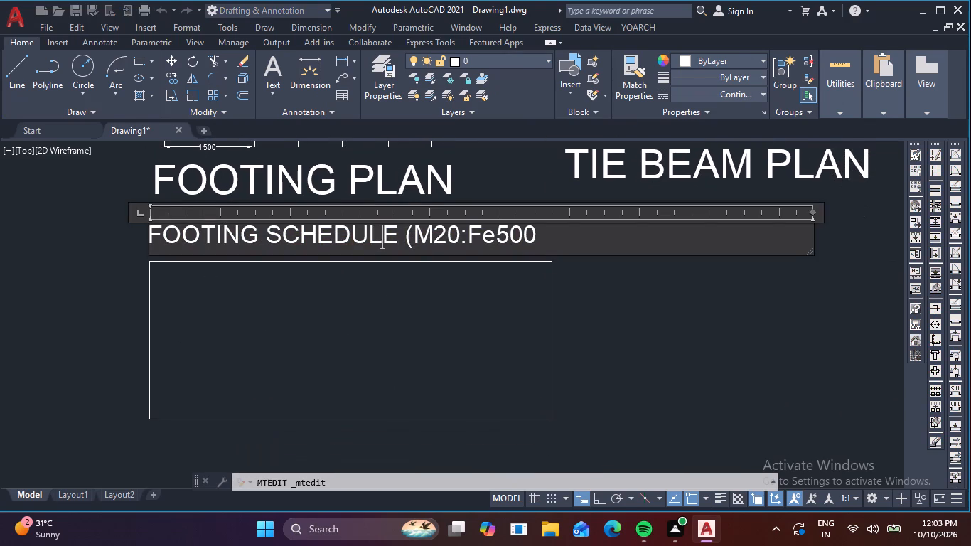
drag(550, 236, 69, 223)
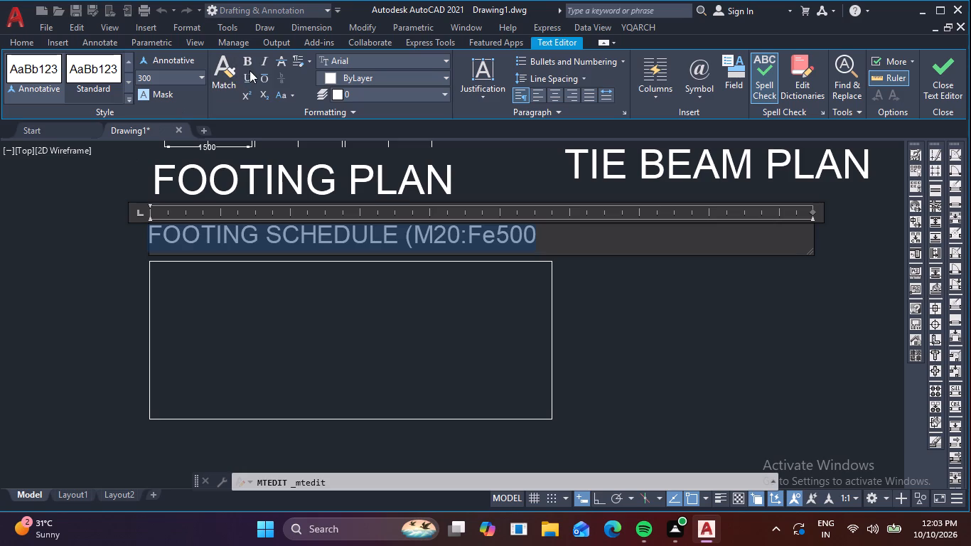
click(250, 70)
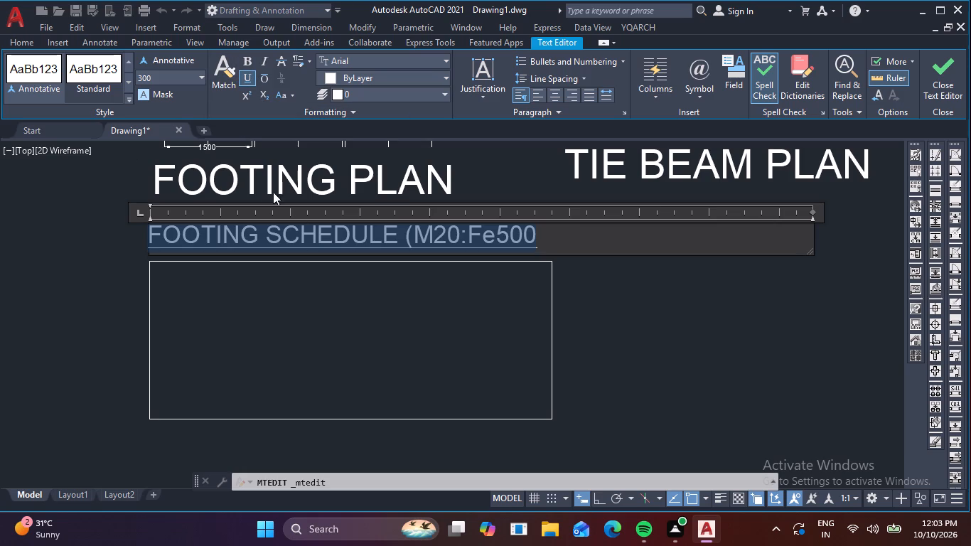
click(343, 318)
Move the schedule's outline rectangle straight up about 120 mm, closer to the underlined heading.
scroll(275, 267, up, 2)
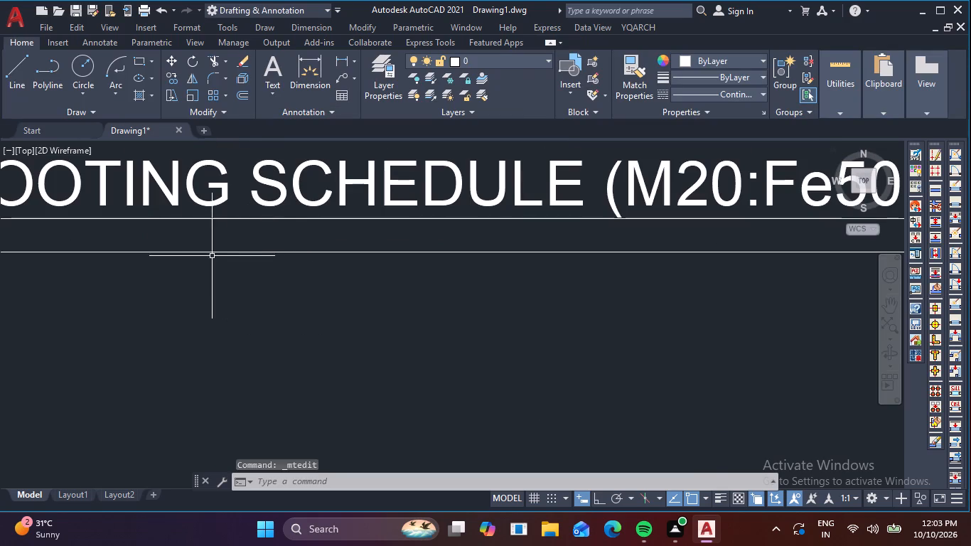
click(209, 256)
click(211, 248)
drag(219, 247, 212, 242)
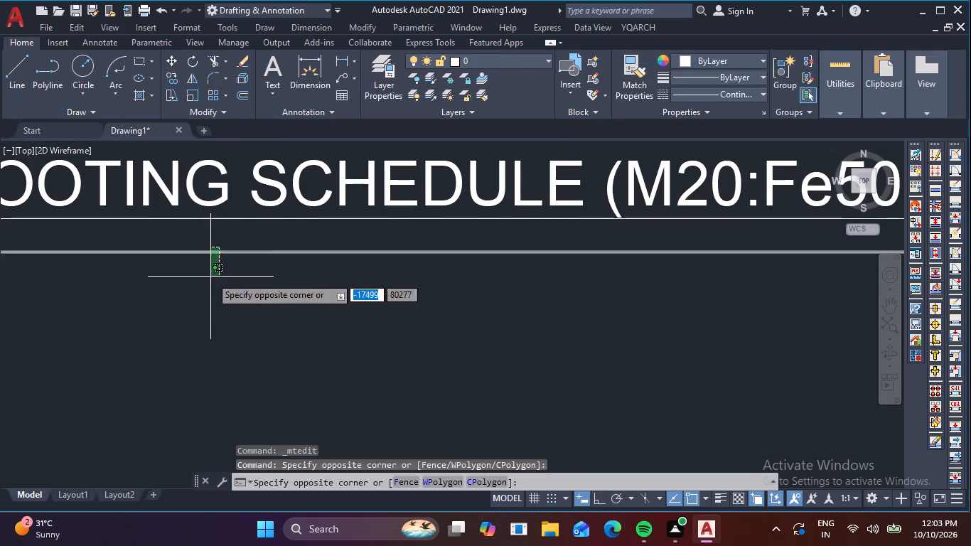
click(210, 275)
scroll(245, 273, down, 2)
key(m)
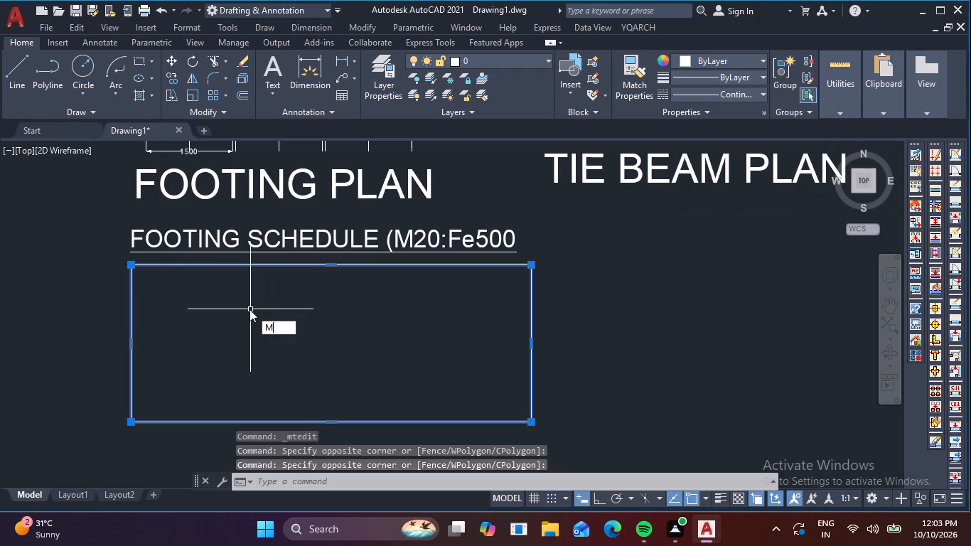
key(space)
scroll(107, 262, up, 1)
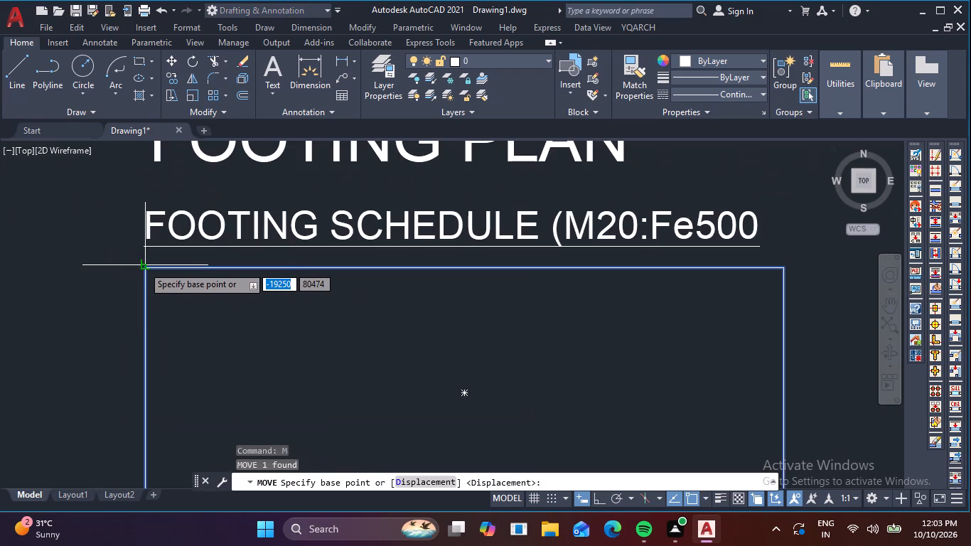
click(141, 268)
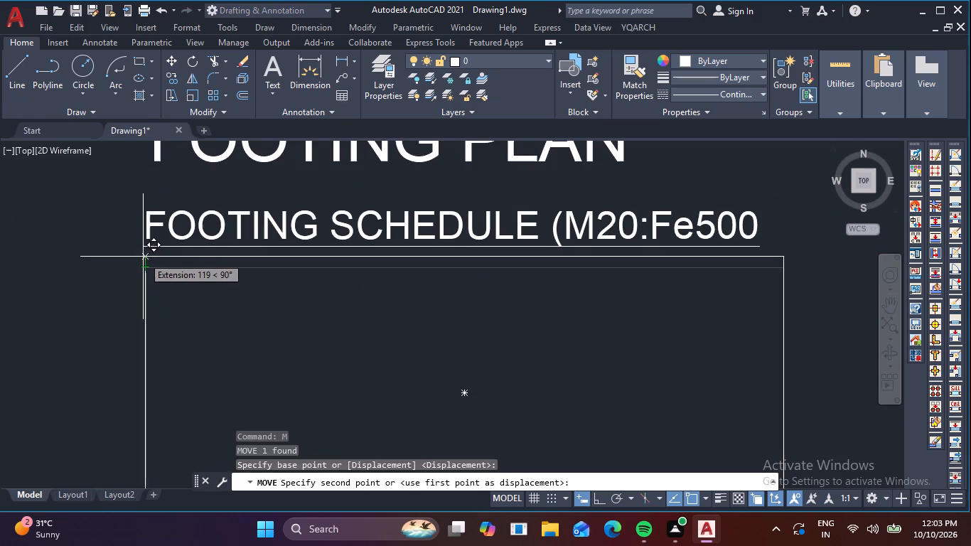
click(143, 257)
Draw a vertical line with Ortho from the rectangle's top edge to its bottom edge, about 4050 mm from the left edge.
scroll(208, 262, down, 1)
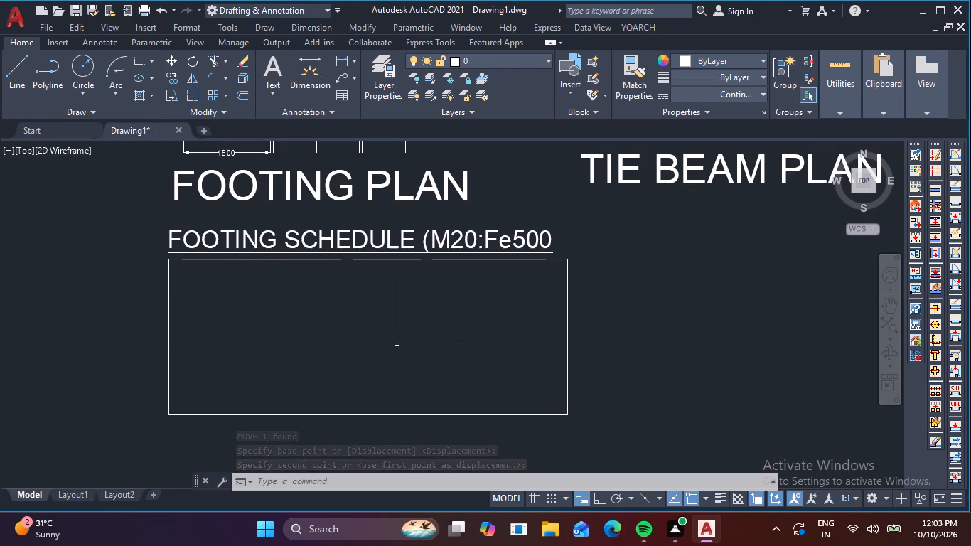
key(l)
key(space)
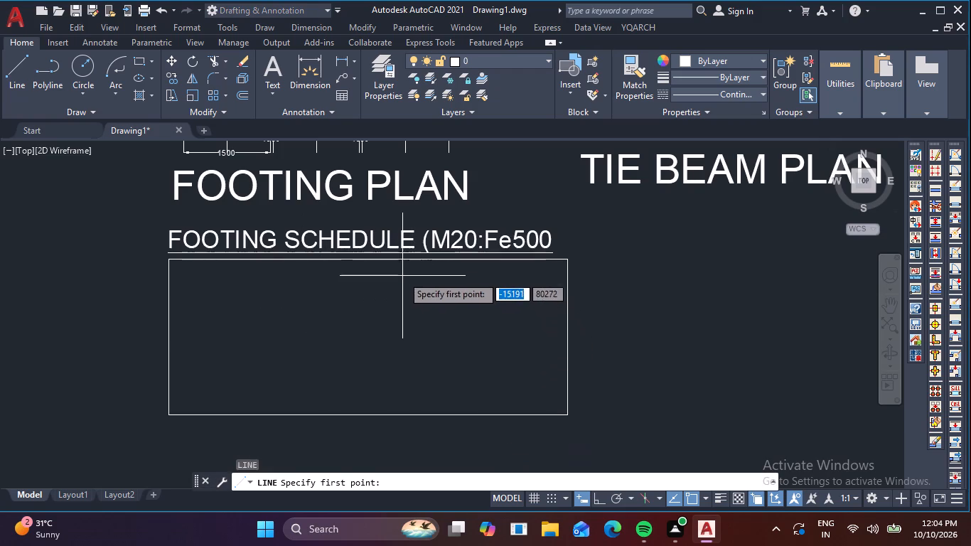
click(402, 262)
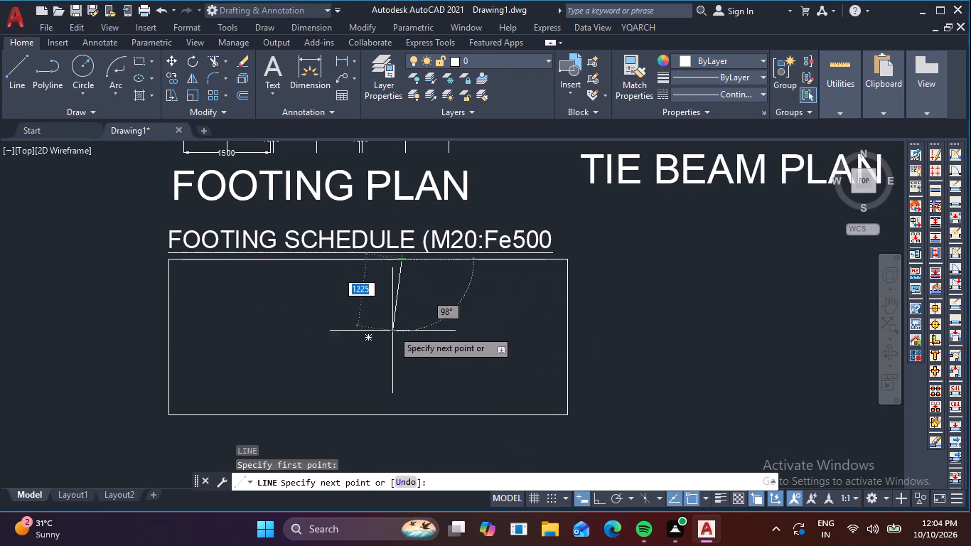
key(F8)
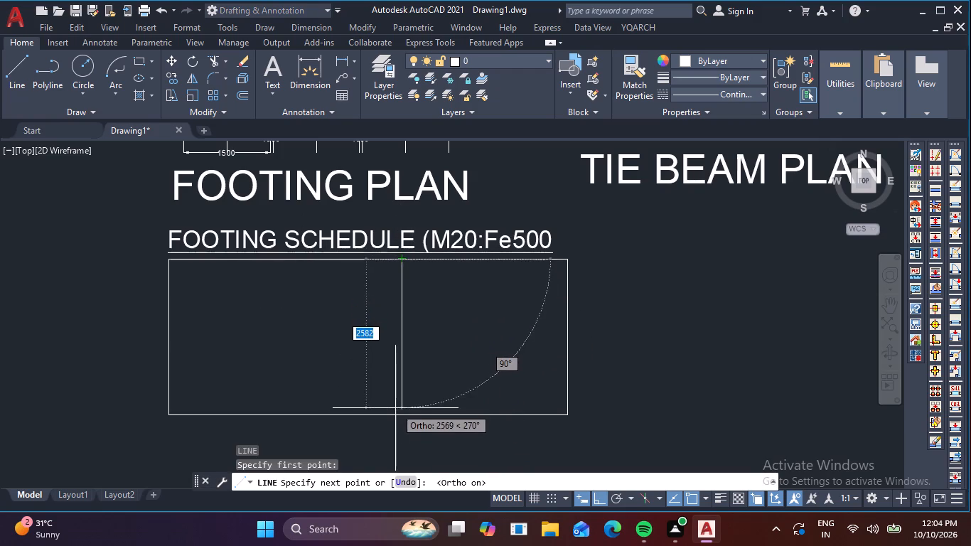
click(399, 414)
key(space)
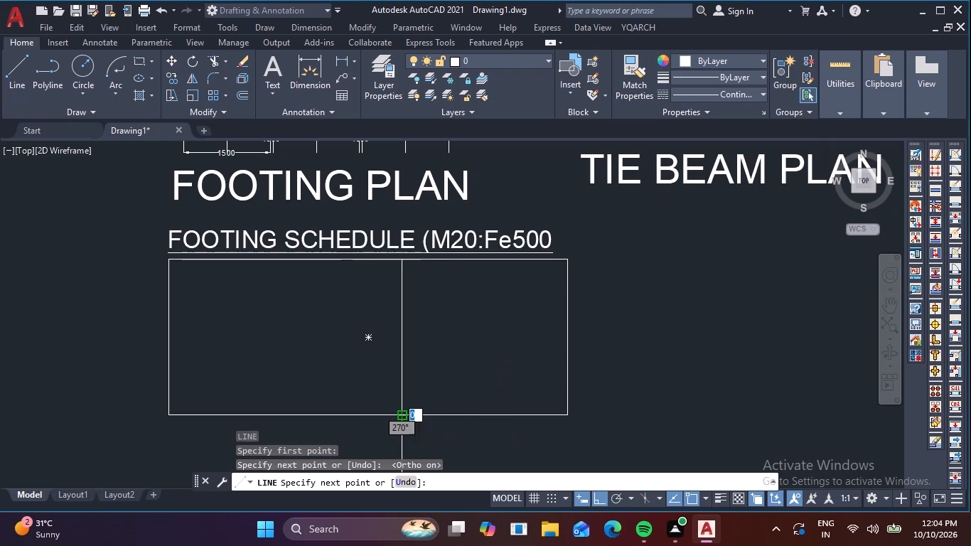
Draw a horizontal line from the rectangle's left edge to the vertical divider, about two-thirds of the way down.
key(space)
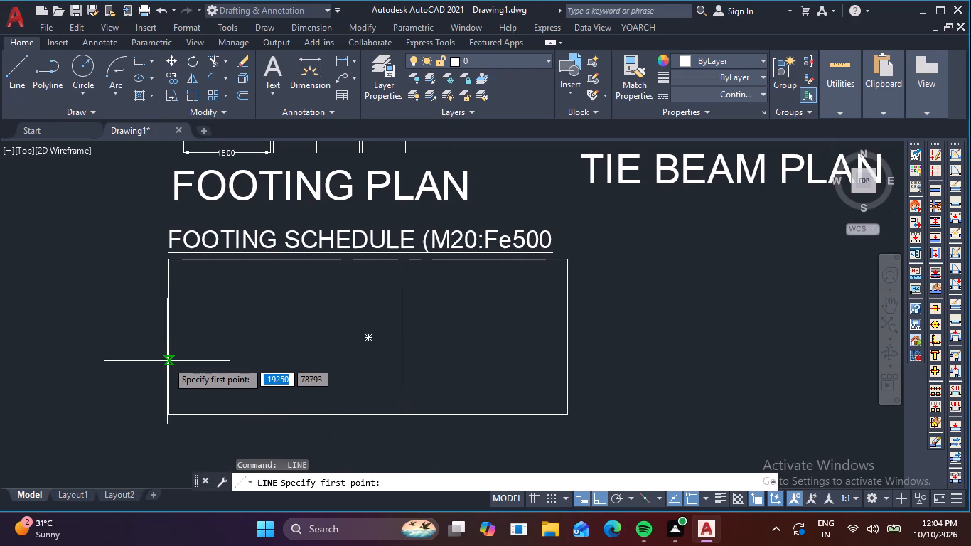
click(166, 364)
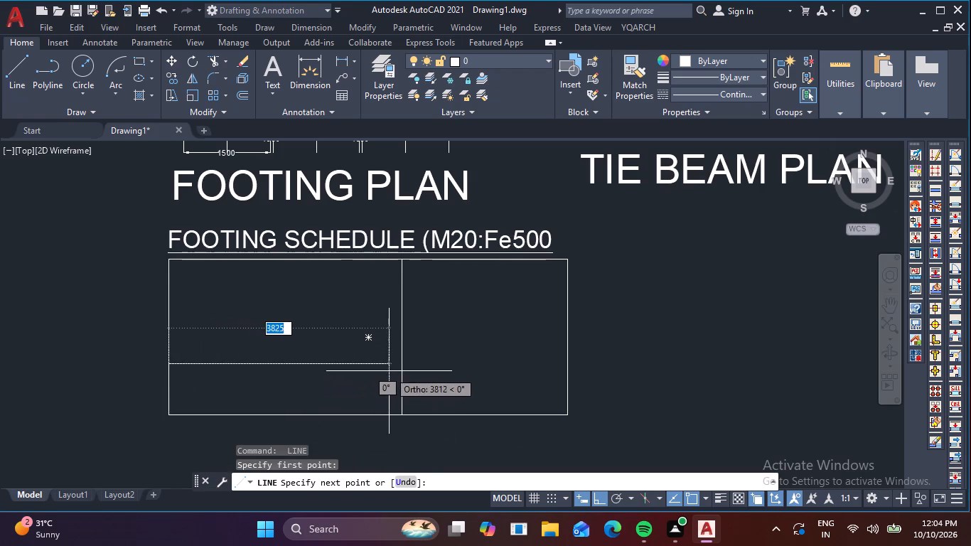
click(400, 367)
key(space)
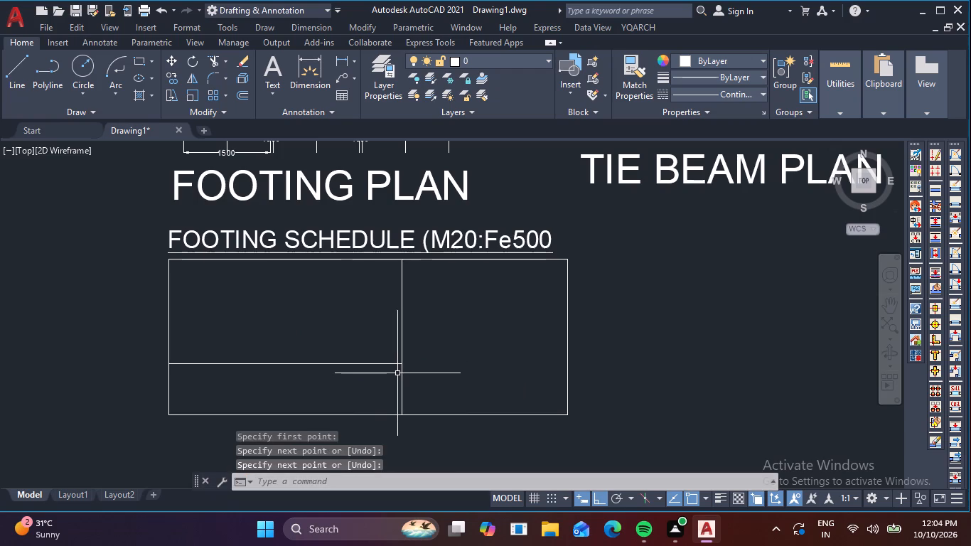
Draw two full-height vertical lines about 1200 mm and 2700 mm from the rectangle's left edge, splitting the left section into three columns.
key(space)
click(238, 259)
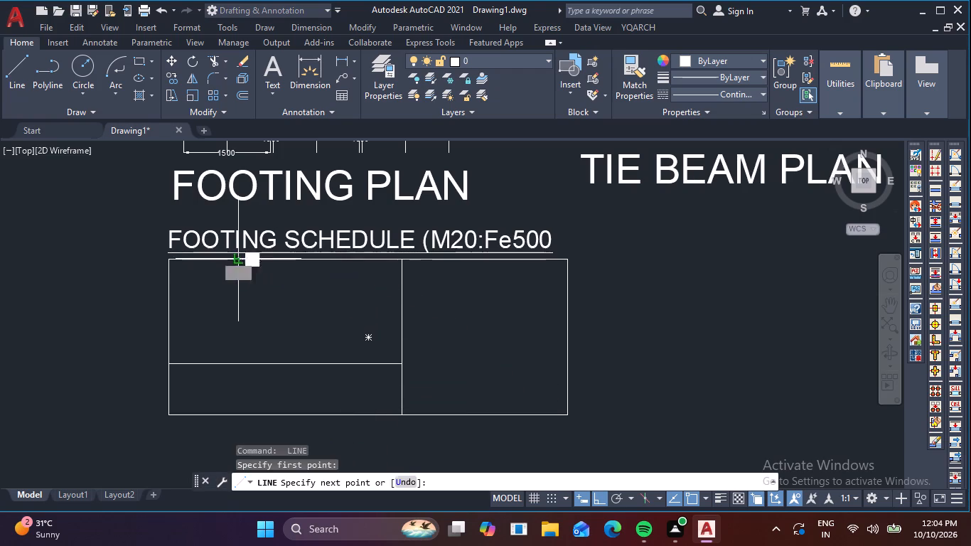
click(238, 414)
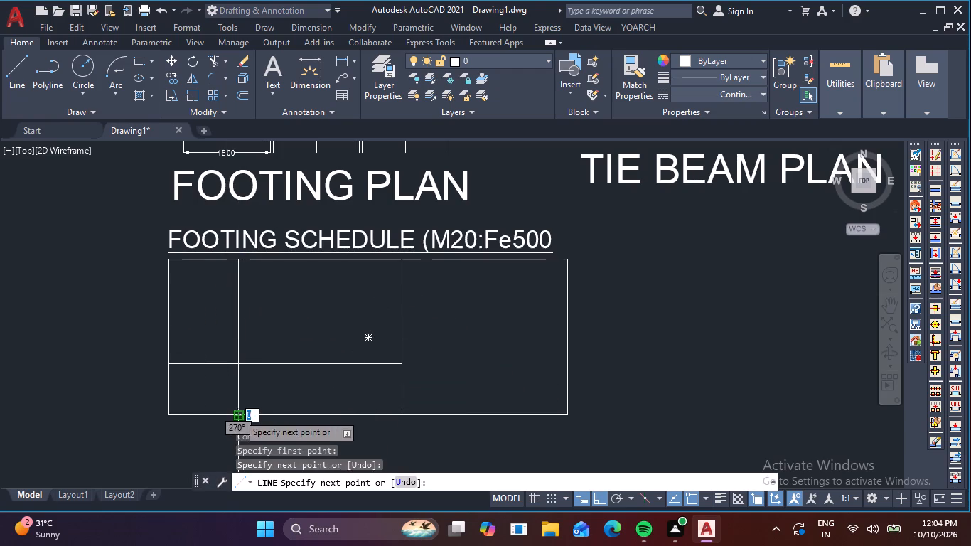
key(space)
key(space)
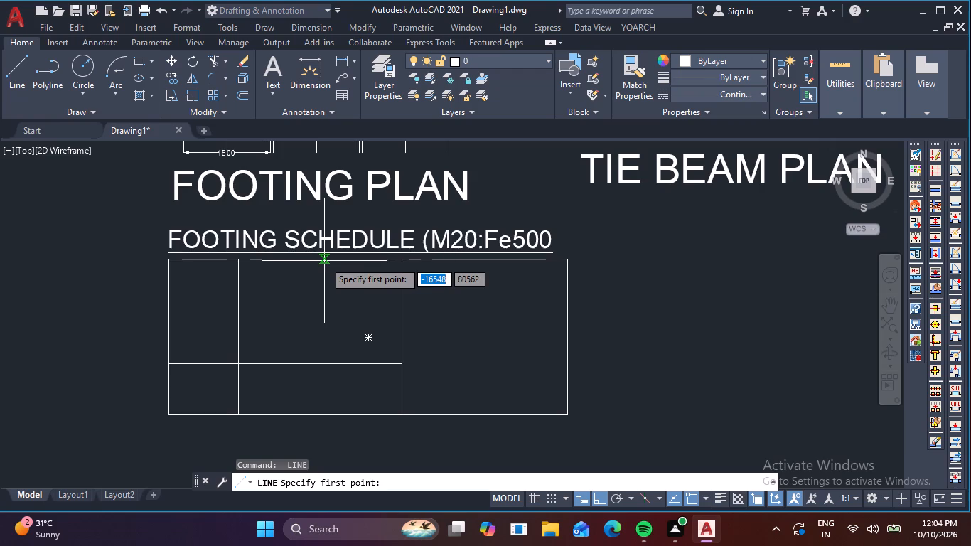
click(323, 261)
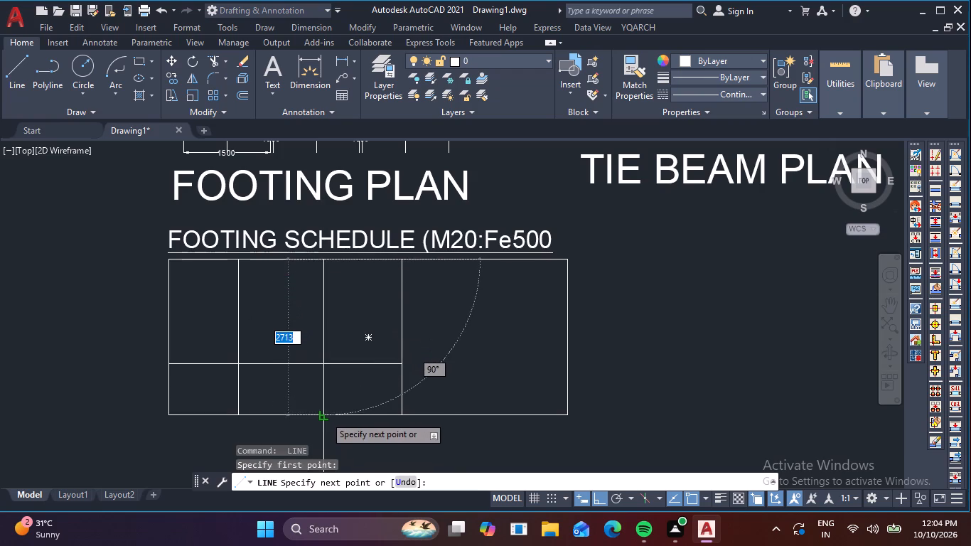
click(326, 415)
key(space)
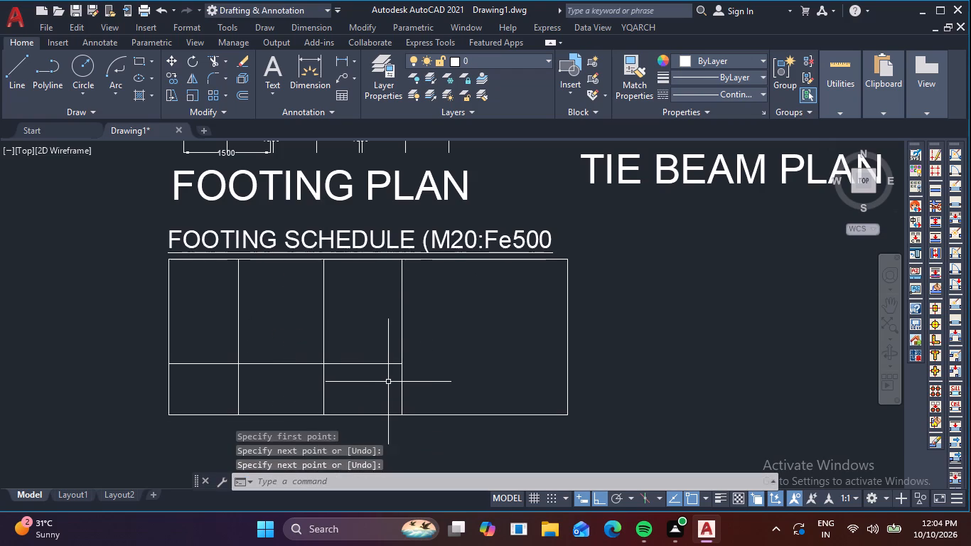
Draw three horizontal lines across the schedule's wide last column, the lowest one continuing the existing row line to the outer edge.
key(space)
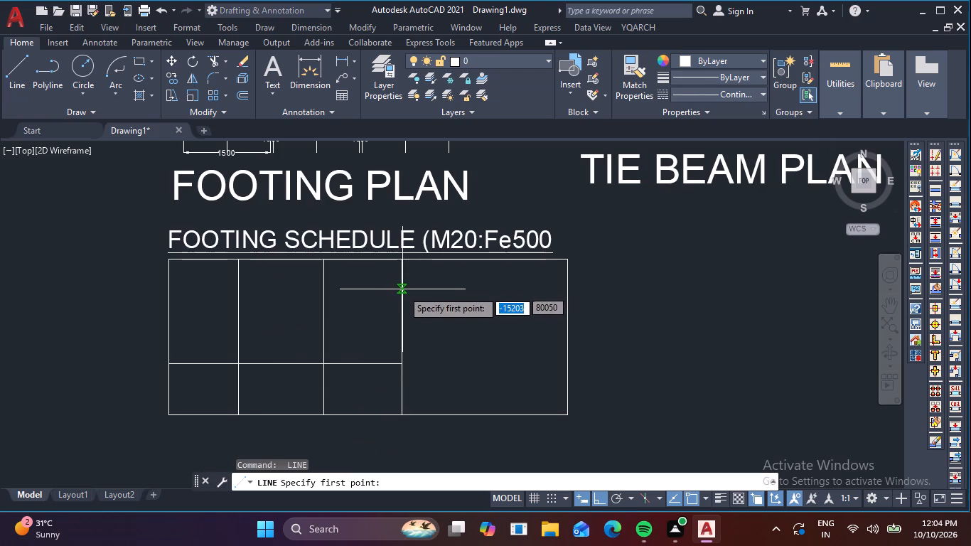
click(402, 290)
click(567, 294)
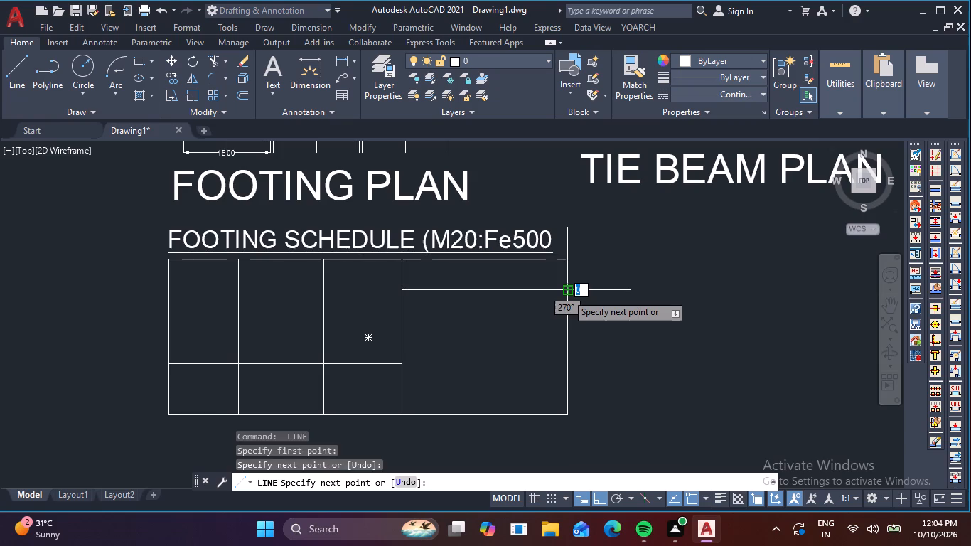
key(space)
key(space)
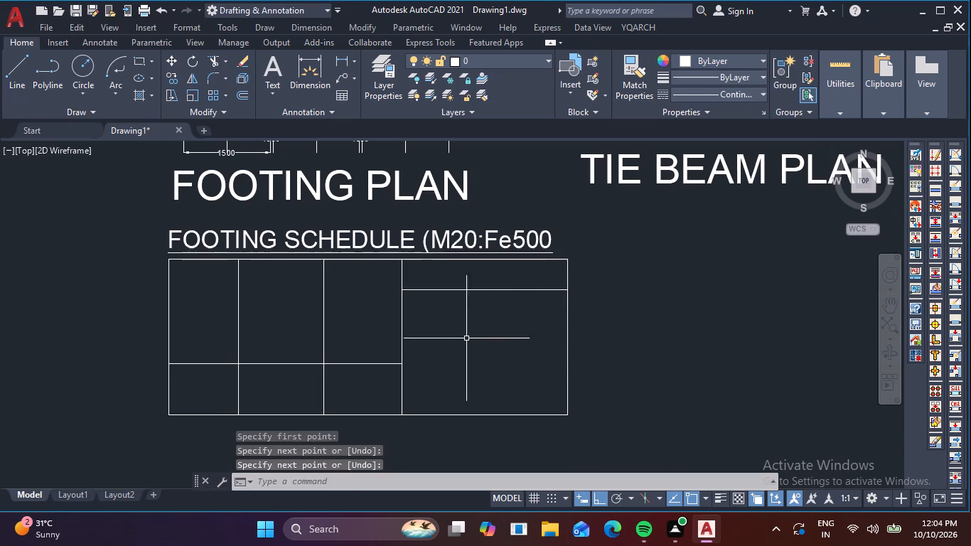
click(404, 326)
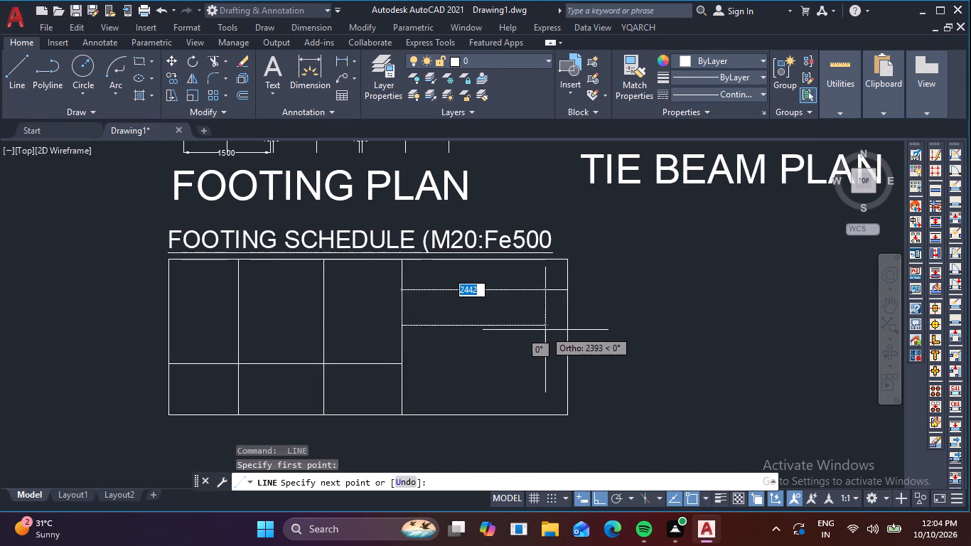
click(566, 329)
key(space)
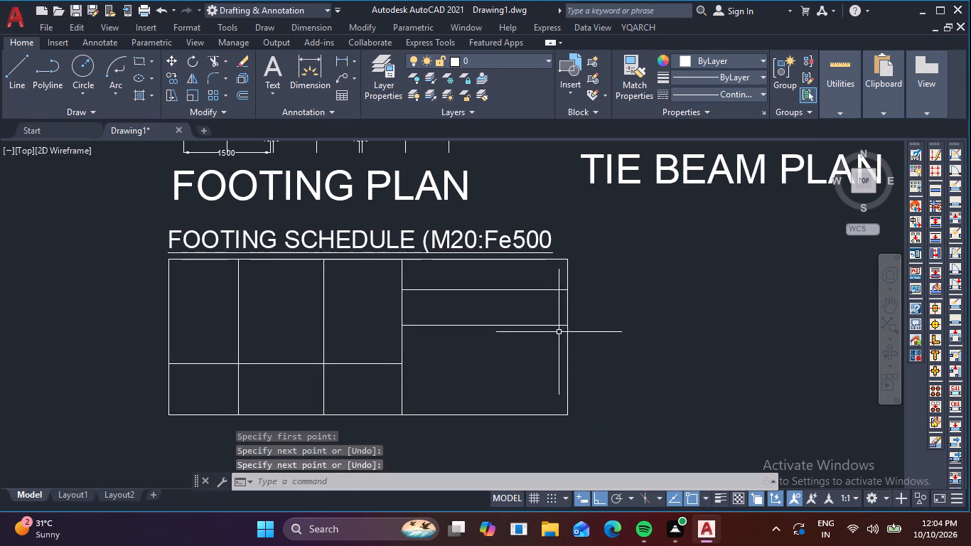
key(space)
click(403, 361)
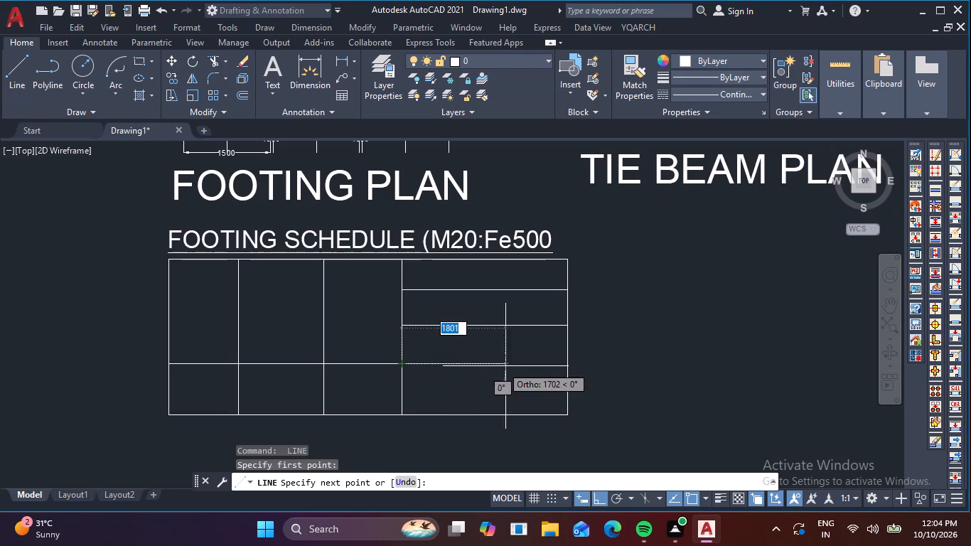
click(569, 366)
key(space)
Draw a vertical line from the midpoint of the wide column's second horizontal line down to the rectangle's bottom edge.
key(space)
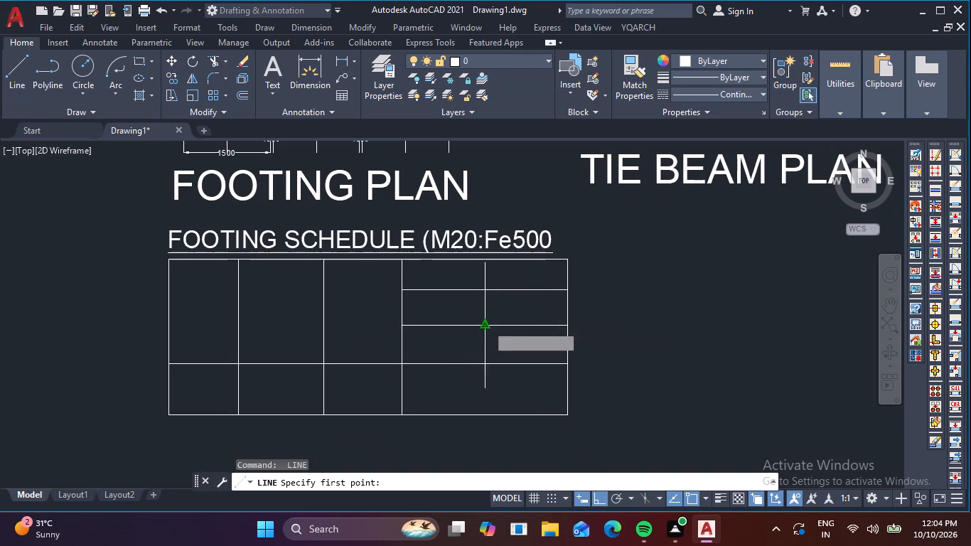
click(483, 325)
click(488, 412)
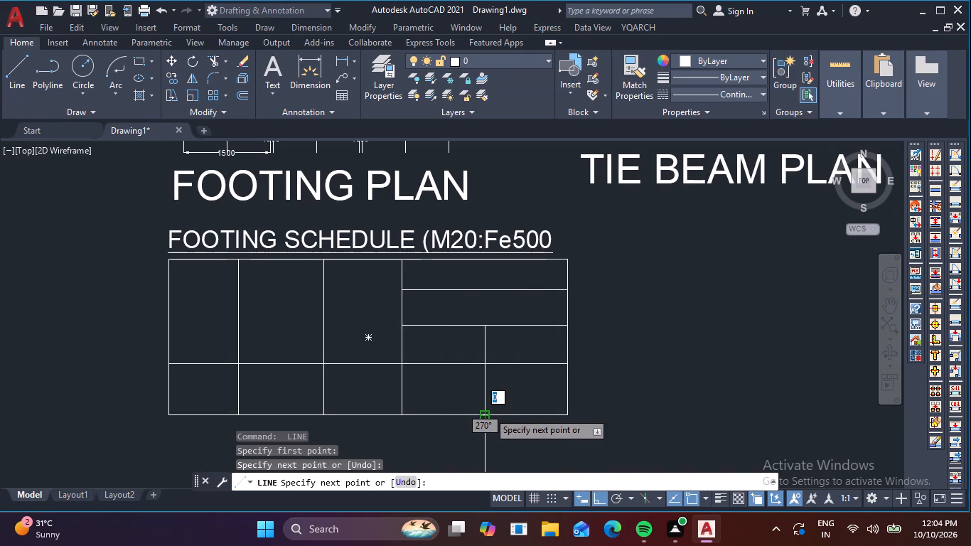
key(space)
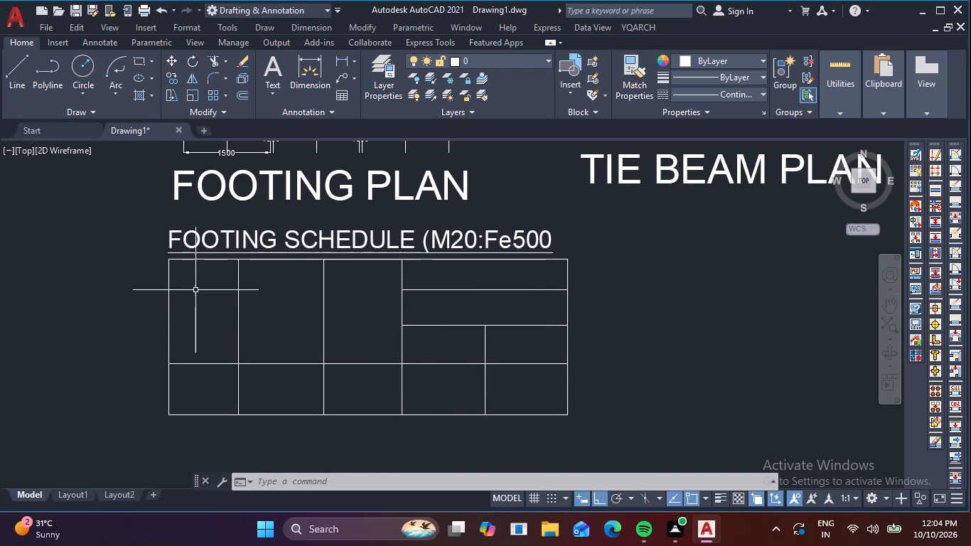
Copy the FOOTING SCHEDULE heading about 10950 mm horizontally to the right, into the empty area below the TIE BEAM PLAN title.
scroll(212, 279, down, 2)
middle_drag(326, 253, 333, 302)
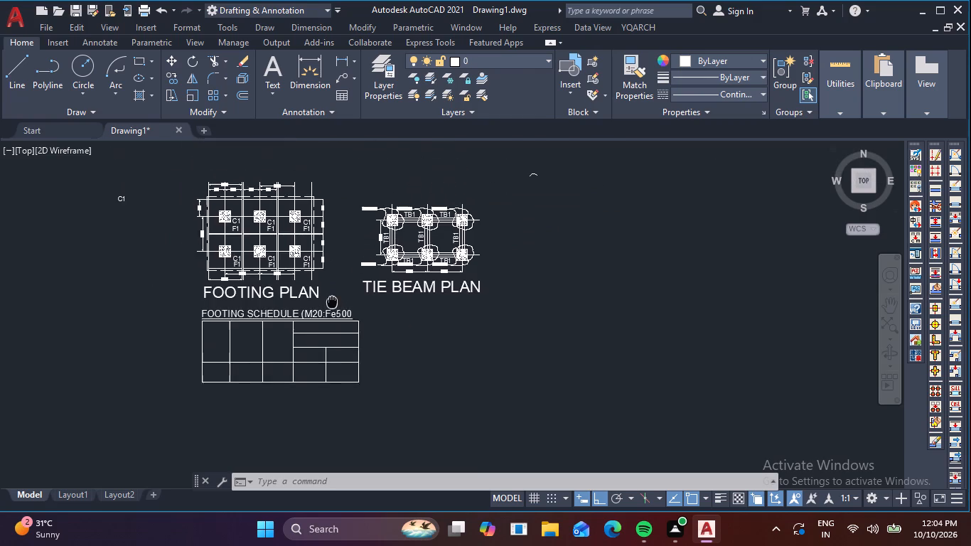
middle_drag(333, 302, 333, 308)
scroll(323, 316, up, 1)
click(268, 321)
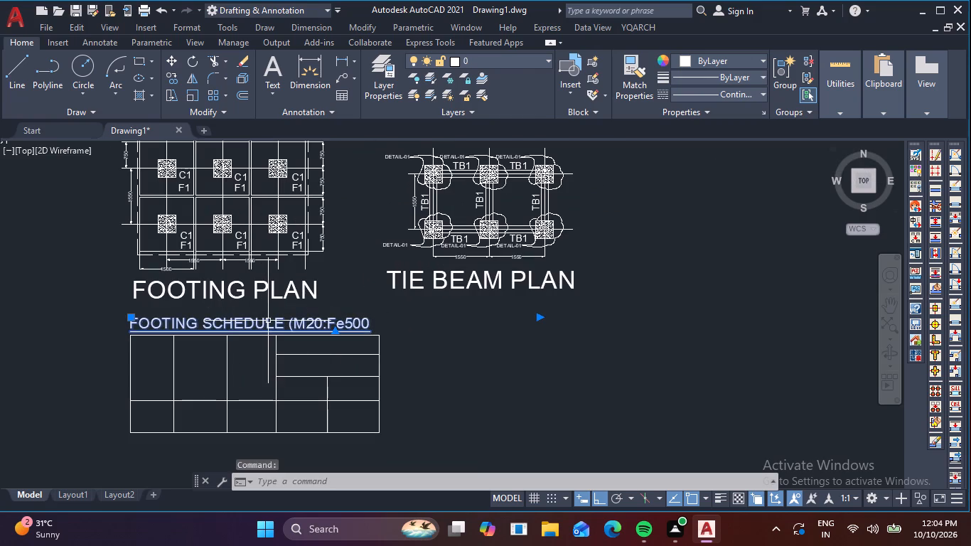
key(s)
key(BackSpace)
text(CO)
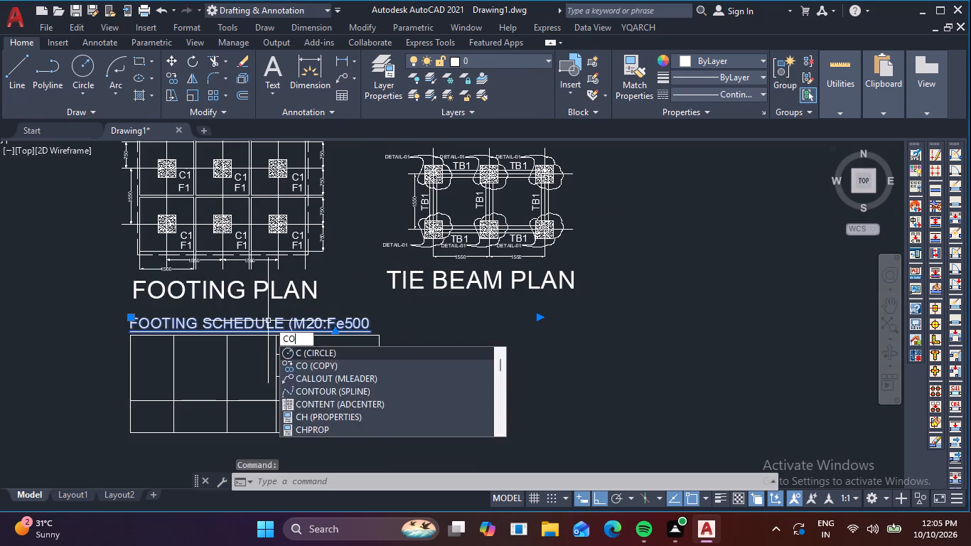
key(space)
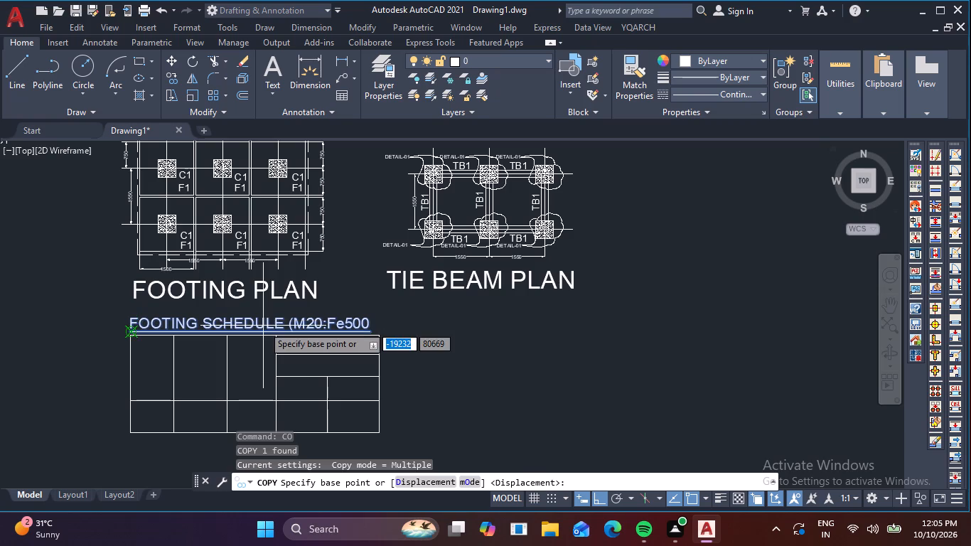
click(263, 326)
click(524, 380)
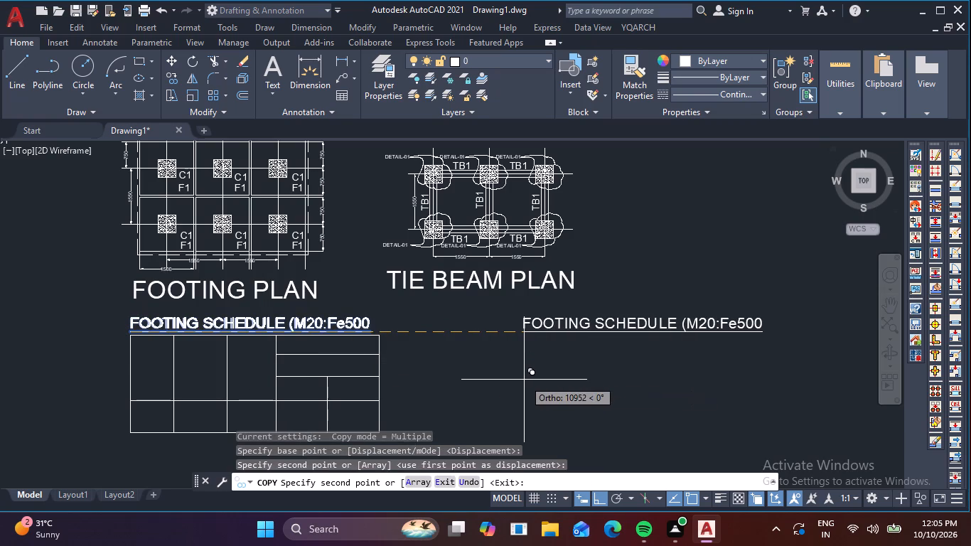
key(Escape)
Replace the copied heading's text with FOOTING and NUMBERS on two lines, with underlining turned off.
double_click(626, 323)
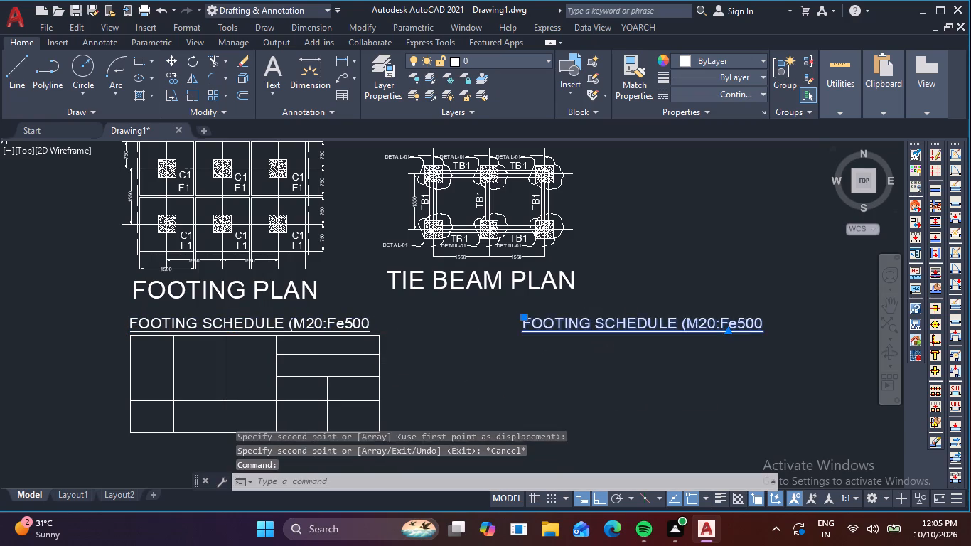
click(783, 327)
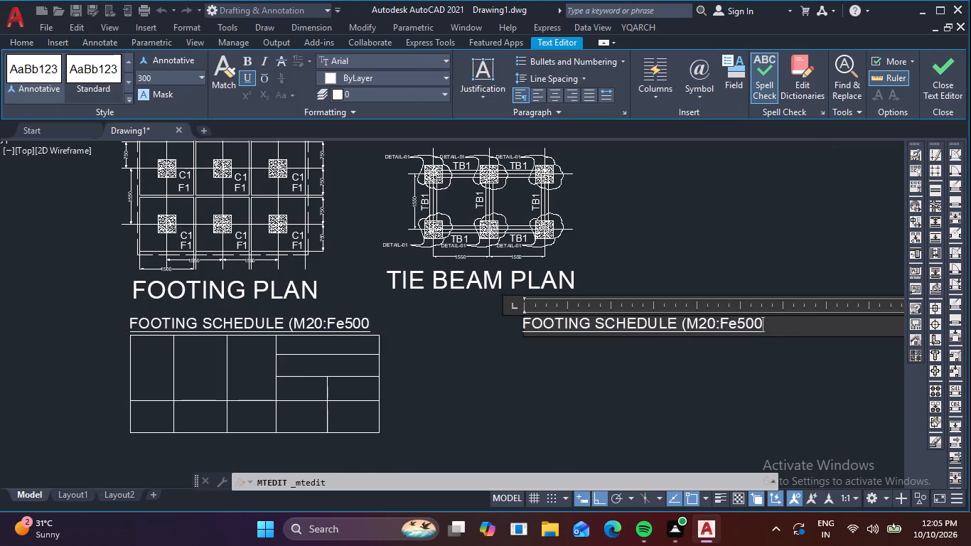
key(BackSpace)
key(BackSpace)
key(BackSpace)
key(BackSpace)
key(BackSpace)
key(BackSpace)
key(BackSpace)
key(BackSpace)
key(BackSpace)
key(BackSpace)
key(BackSpace)
key(BackSpace)
key(BackSpace)
key(BackSpace)
key(BackSpace)
key(BackSpace)
key(BackSpace)
key(BackSpace)
key(BackSpace)
key(BackSpace)
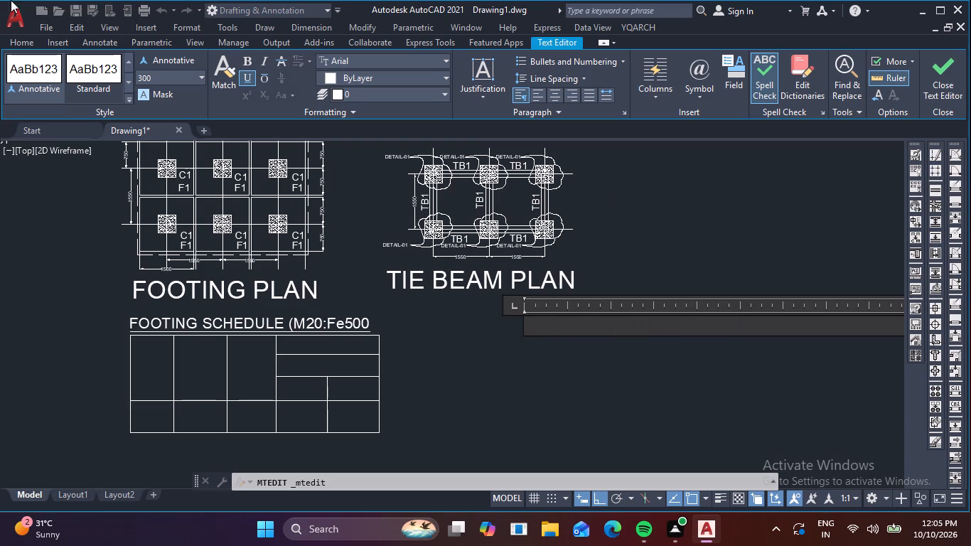
click(252, 73)
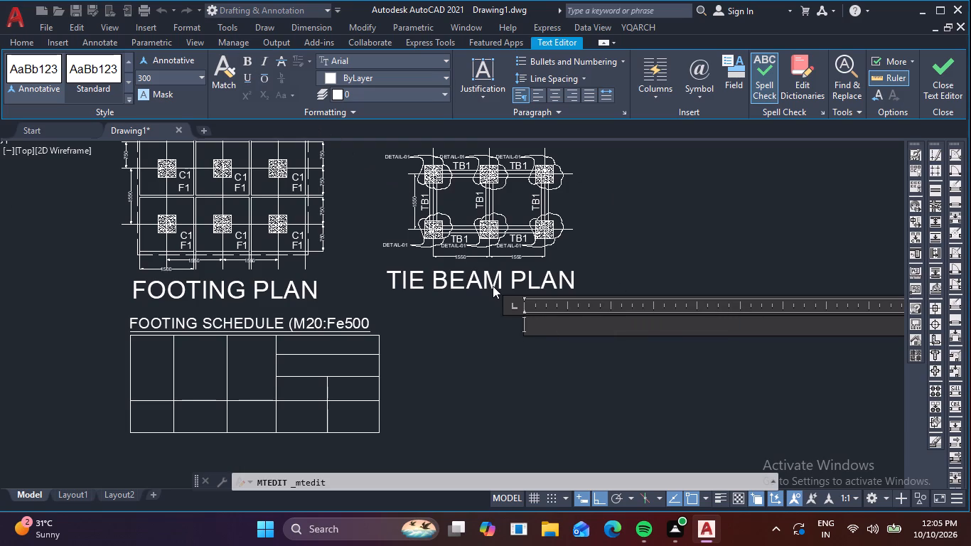
text(FOOTING)
key(space)
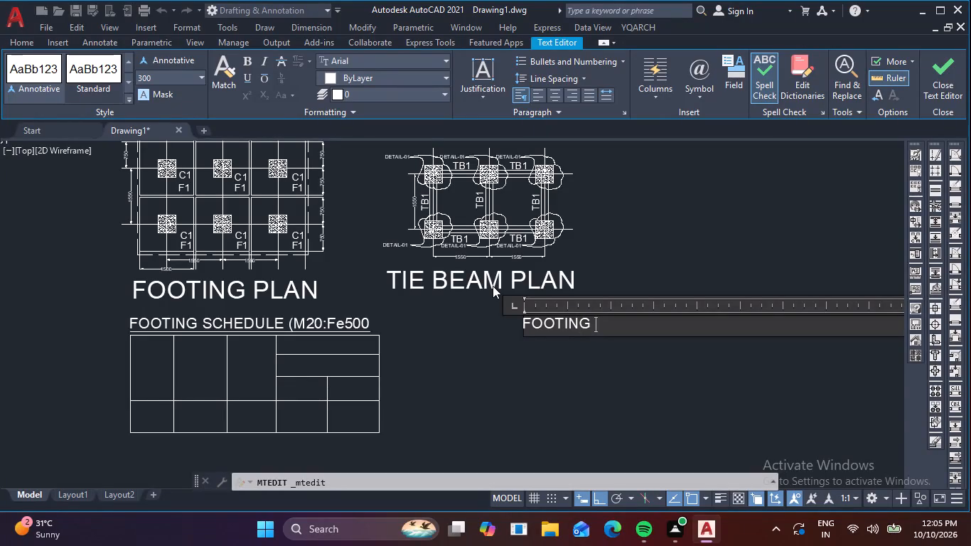
key(Return)
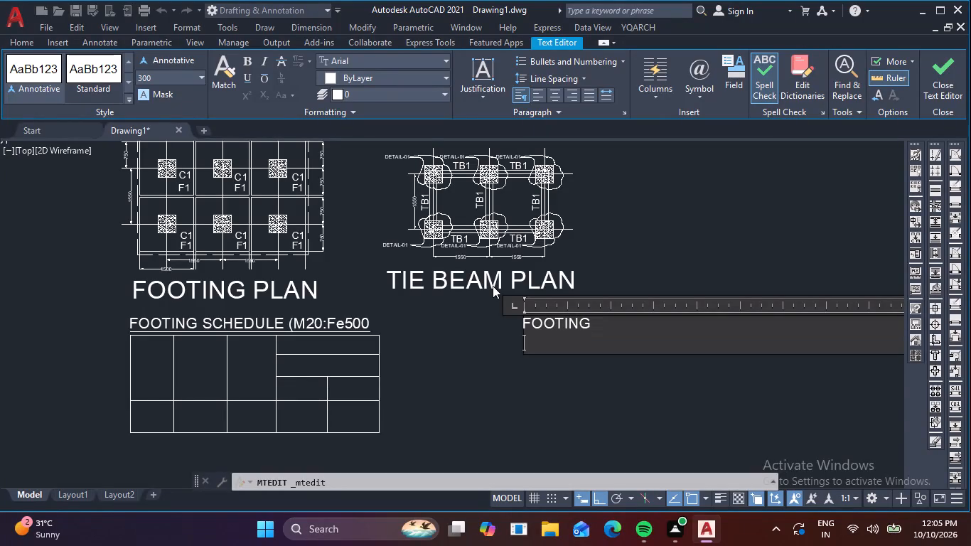
text(NUM)
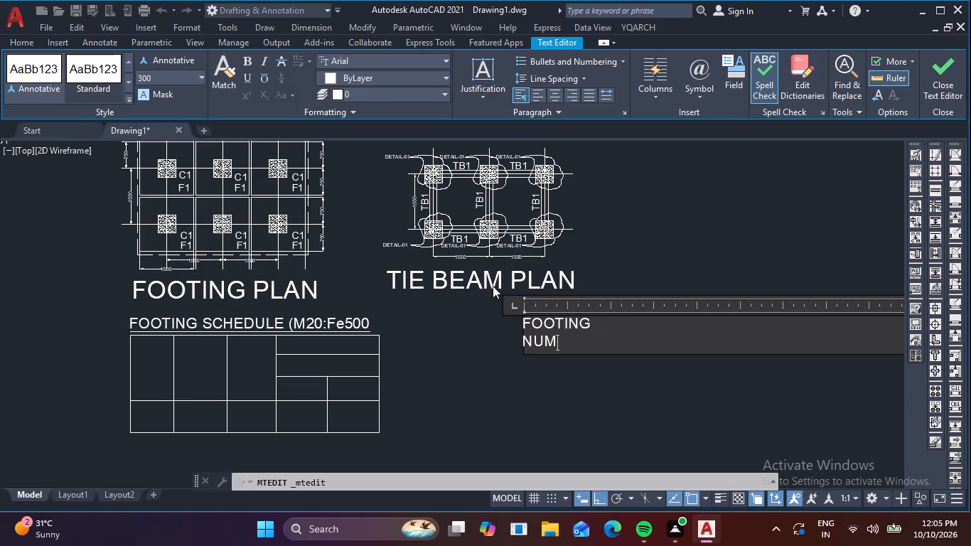
text(BE)
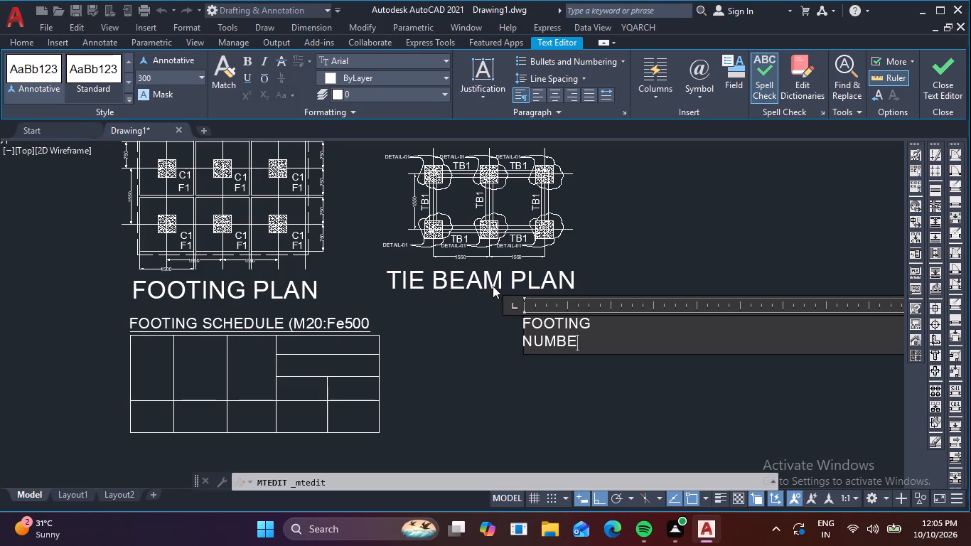
text(RS)
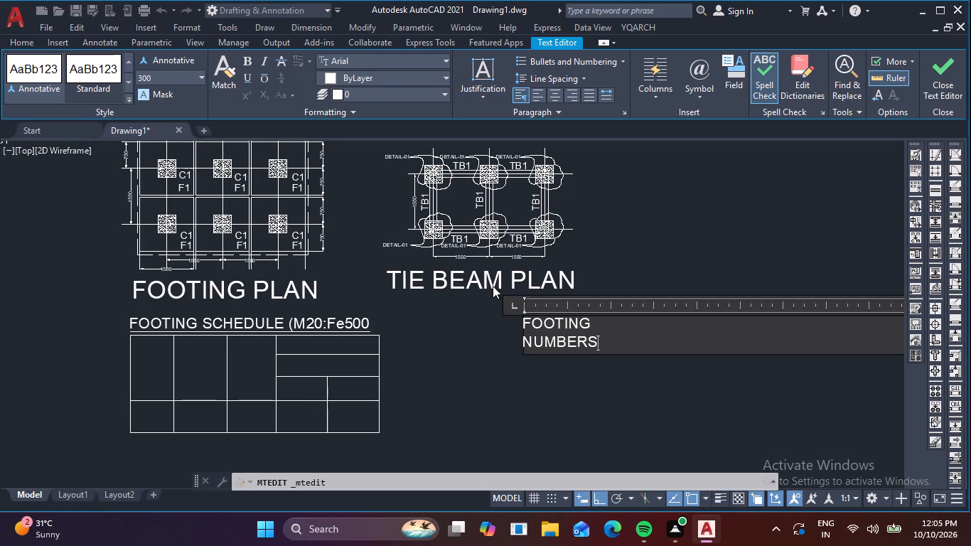
click(507, 355)
Copy the FOOTING NUMBERS label, with Ortho off, into the upper cell of the schedule's first column.
click(552, 340)
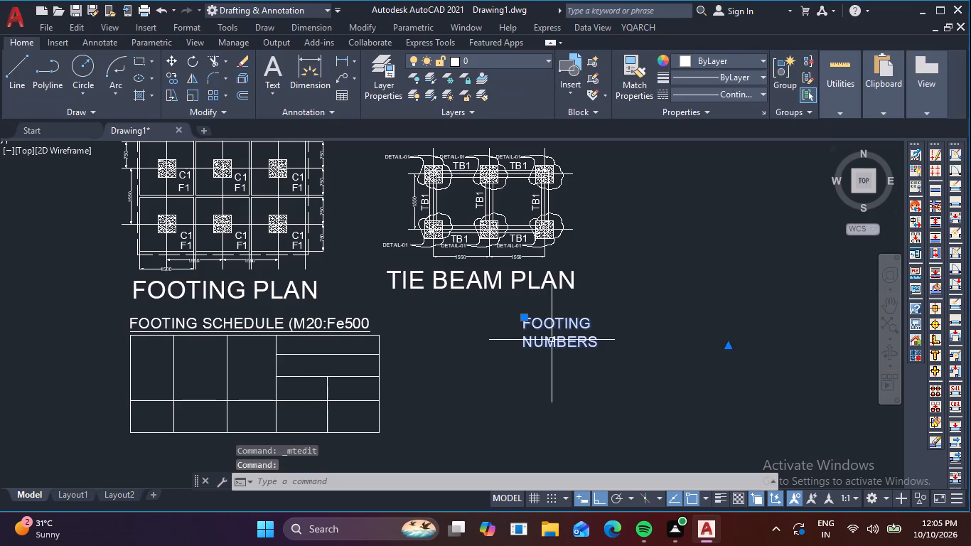
key(c)
text(O)
key(space)
click(552, 339)
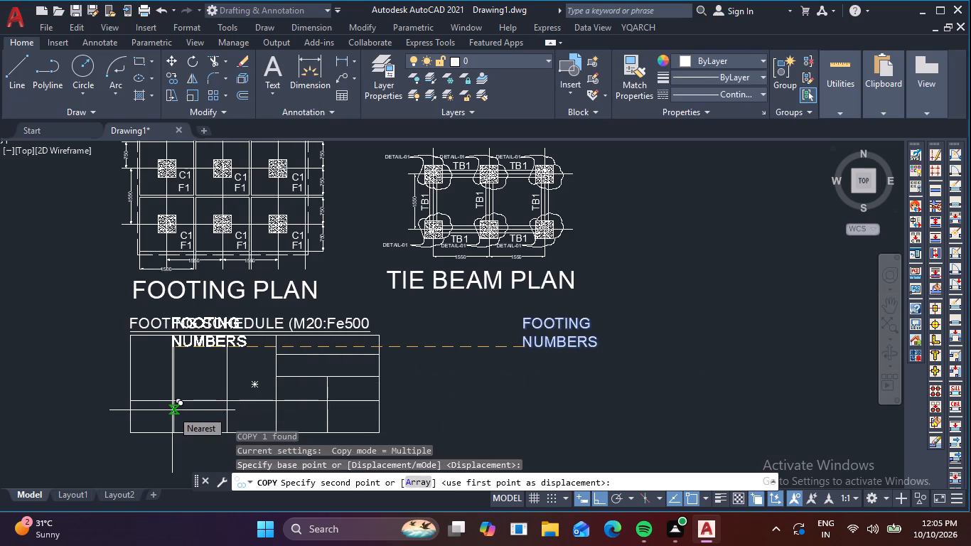
key(F8)
scroll(136, 378, up, 2)
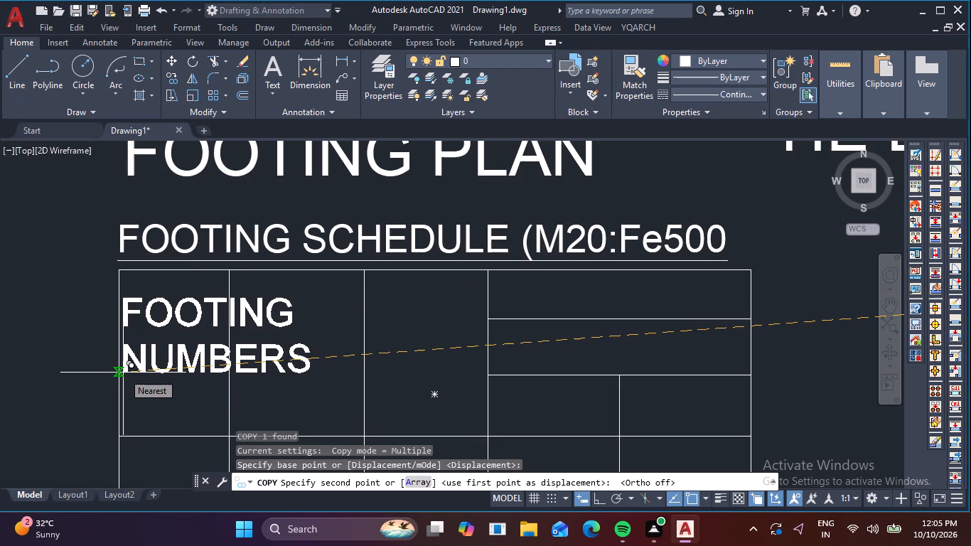
click(123, 373)
key(Escape)
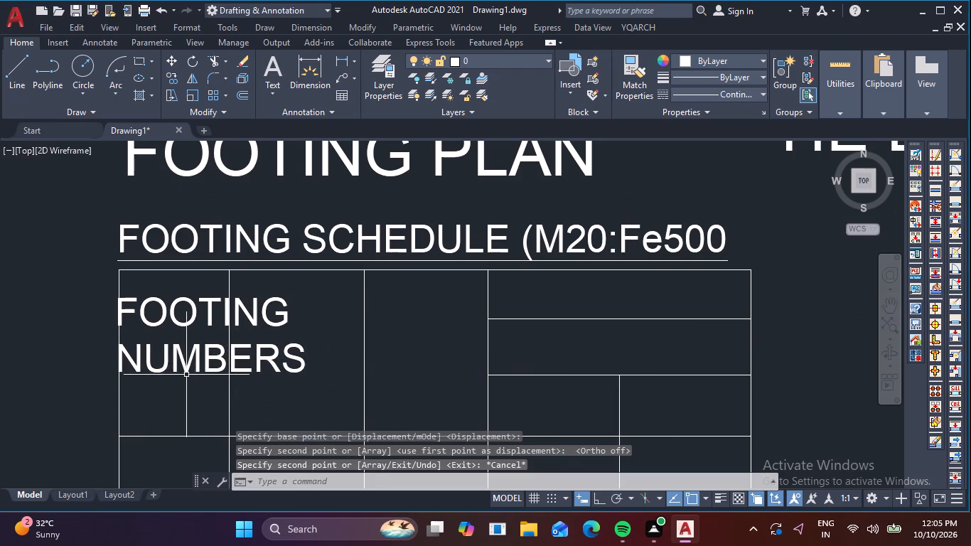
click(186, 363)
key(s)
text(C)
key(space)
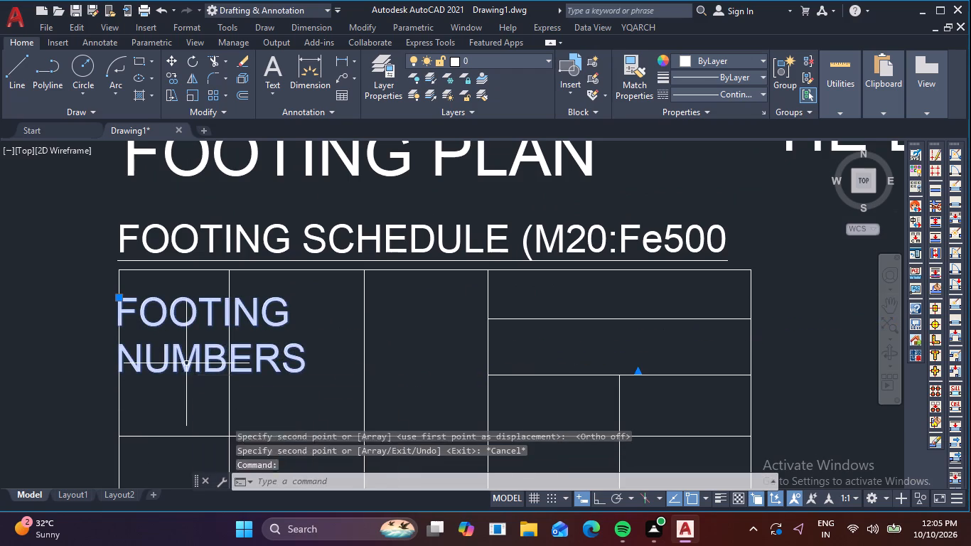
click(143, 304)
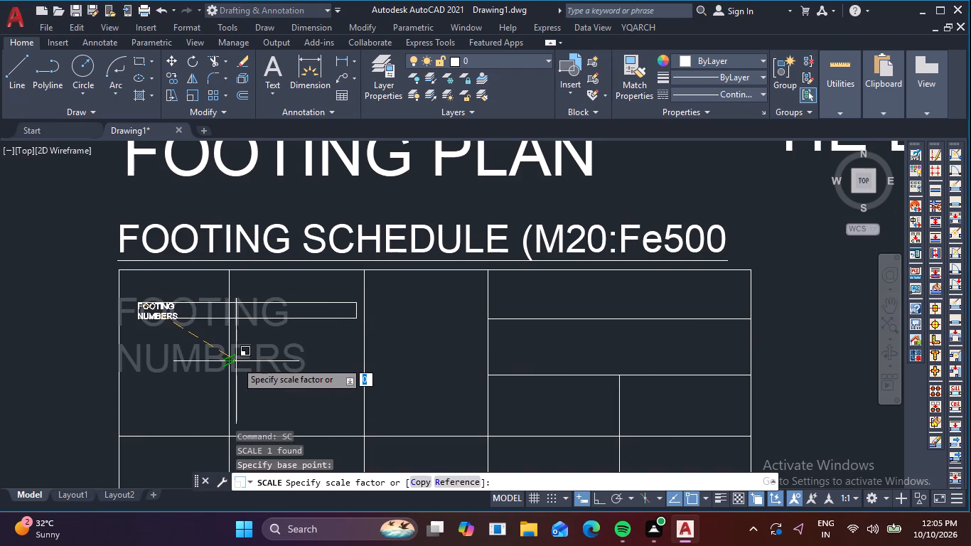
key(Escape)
Set the text height of the FOOTING NUMBERS label in the schedule's first column to 150.
double_click(215, 363)
click(231, 360)
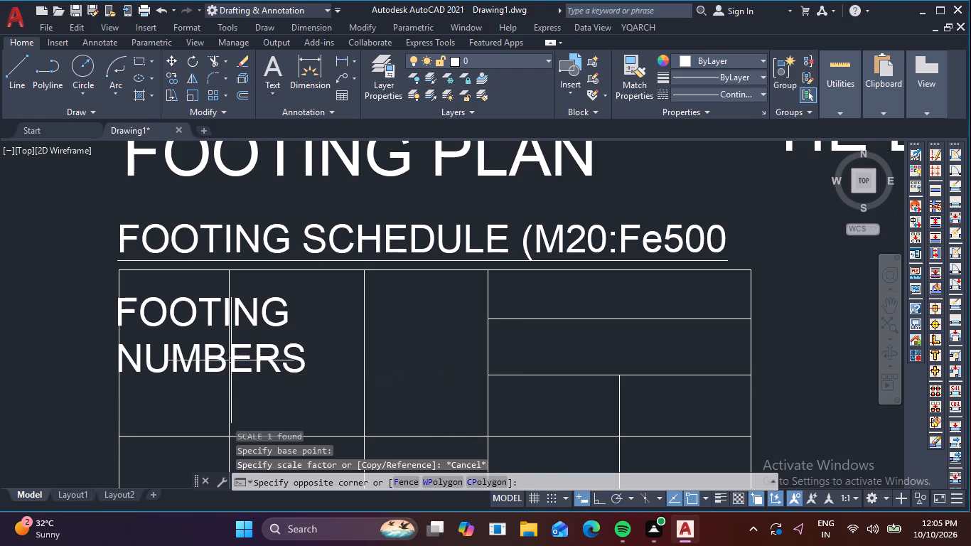
double_click(232, 355)
drag(330, 350, 301, 353)
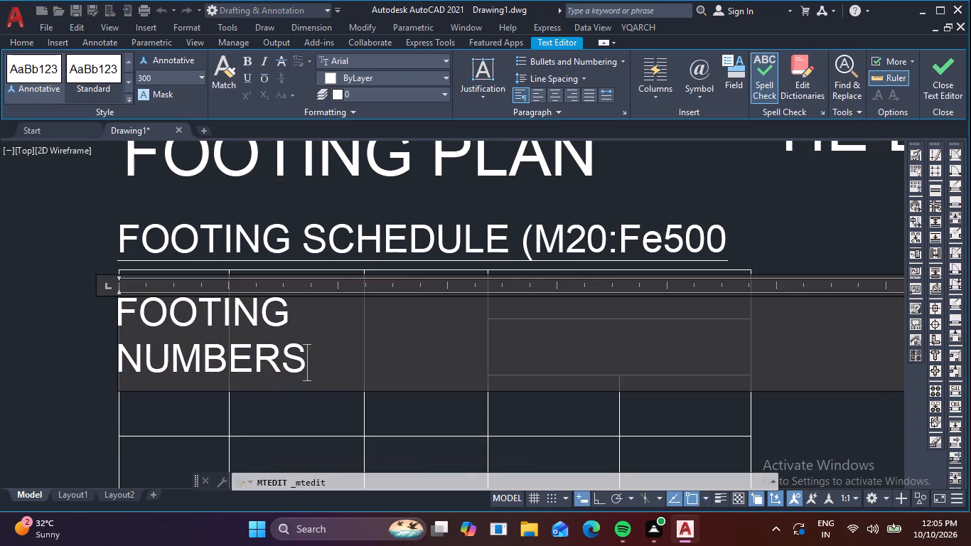
drag(301, 353, 93, 322)
click(203, 77)
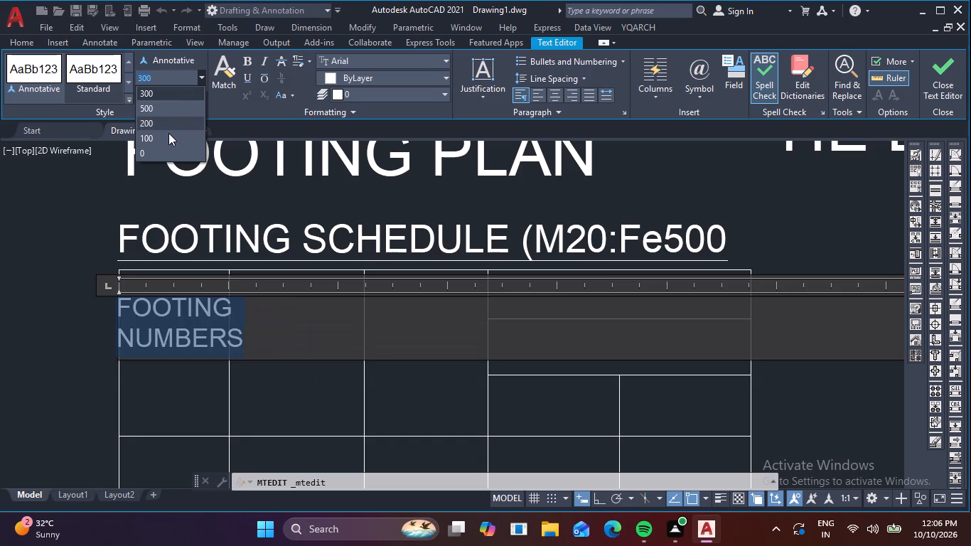
click(163, 75)
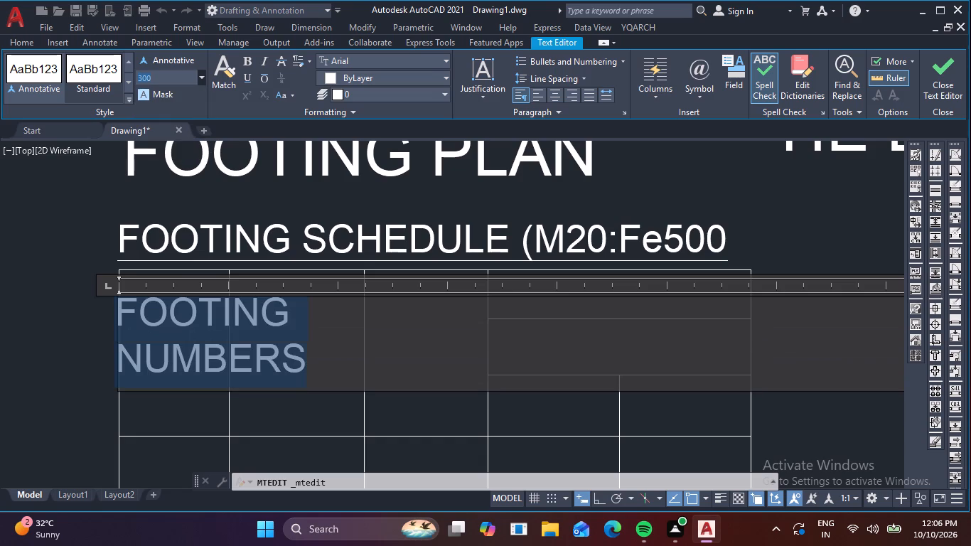
drag(163, 75, 114, 80)
text(15)
key(0)
click(315, 366)
drag(315, 366, 12, 281)
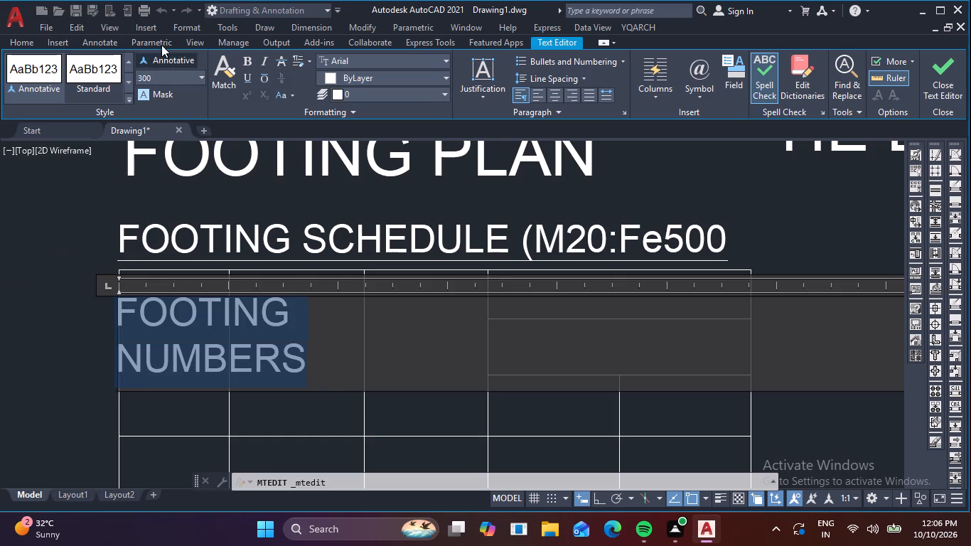
click(171, 76)
text(15)
key(0)
key(Return)
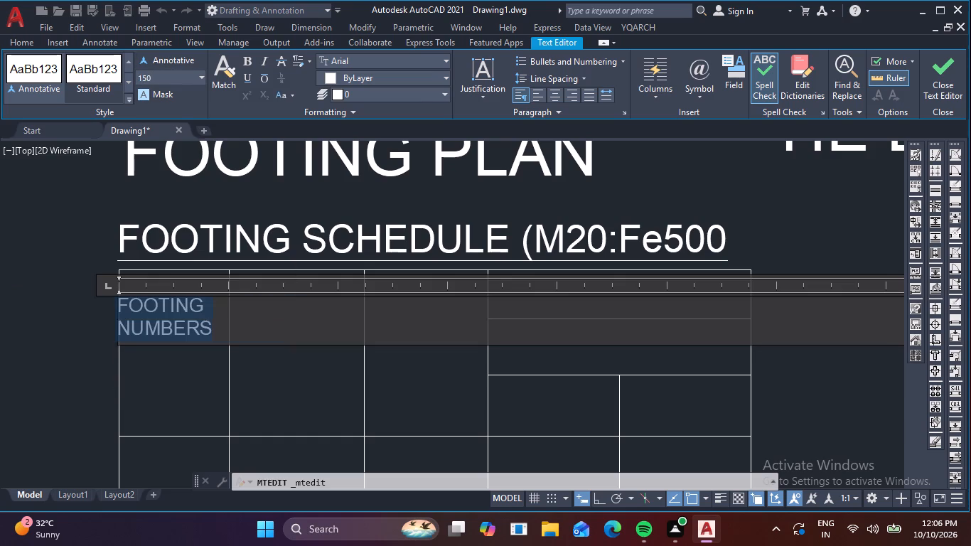
click(4, 237)
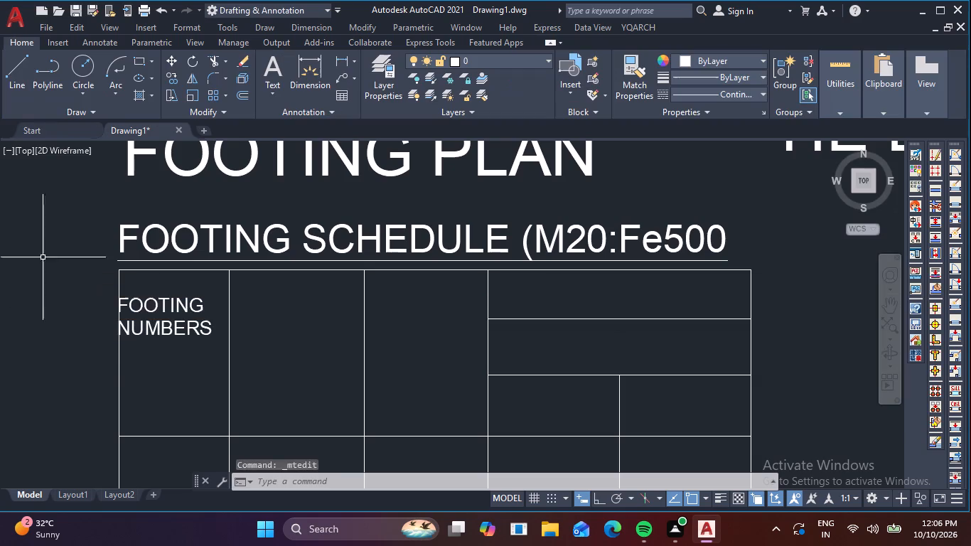
Move the FOOTING NUMBERS label so it sits fully inside the upper cell of the schedule's first column.
click(174, 337)
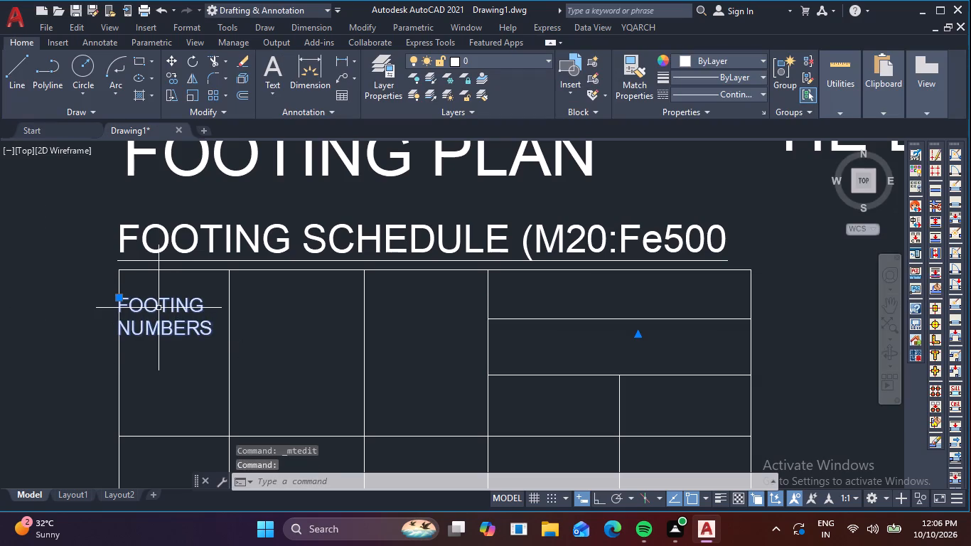
text(M)
key(space)
click(159, 308)
click(169, 316)
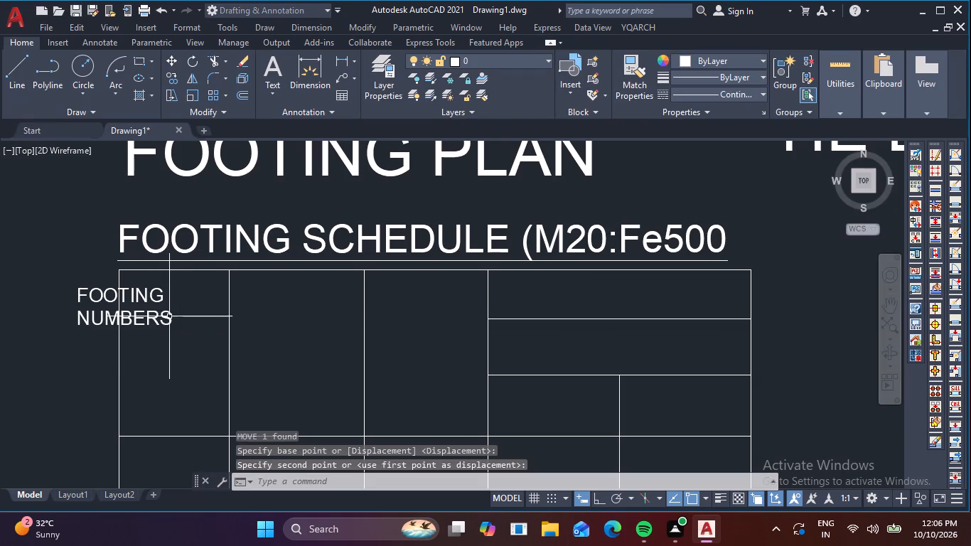
click(159, 318)
text(M)
key(space)
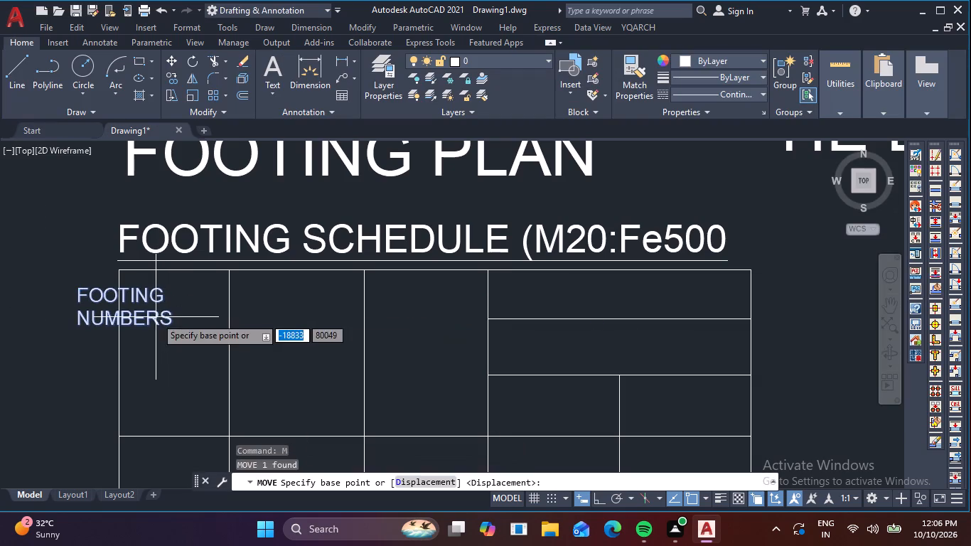
click(134, 307)
scroll(145, 336, up, 2)
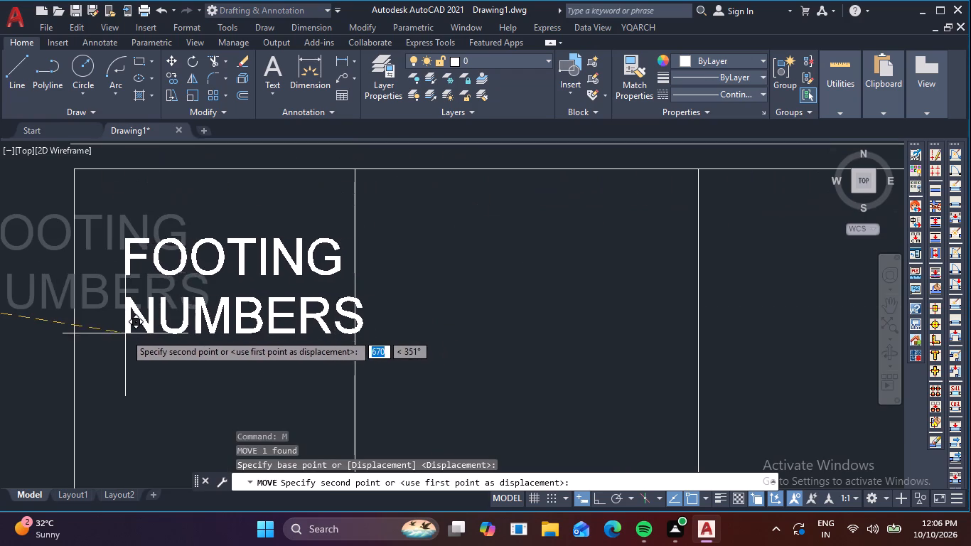
click(103, 356)
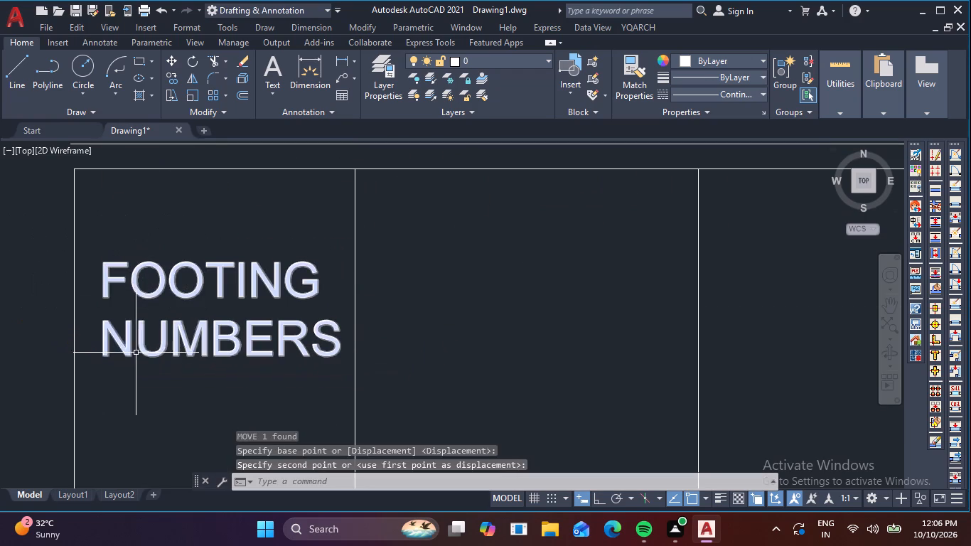
Copy the FOOTING NUMBERS label, with Ortho on, about 1295 mm and 2737 mm horizontally into the second and third columns' upper cells.
click(145, 350)
text(CO)
key(space)
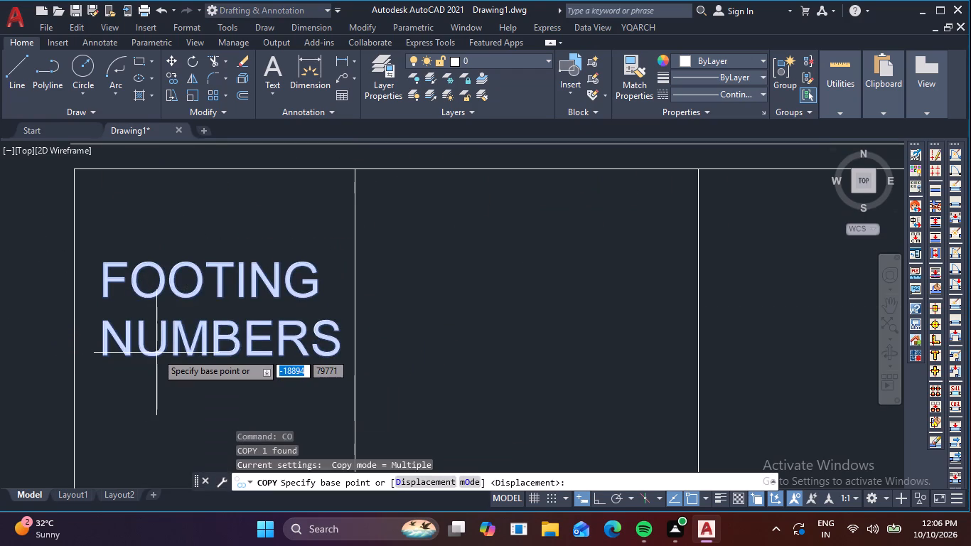
click(205, 306)
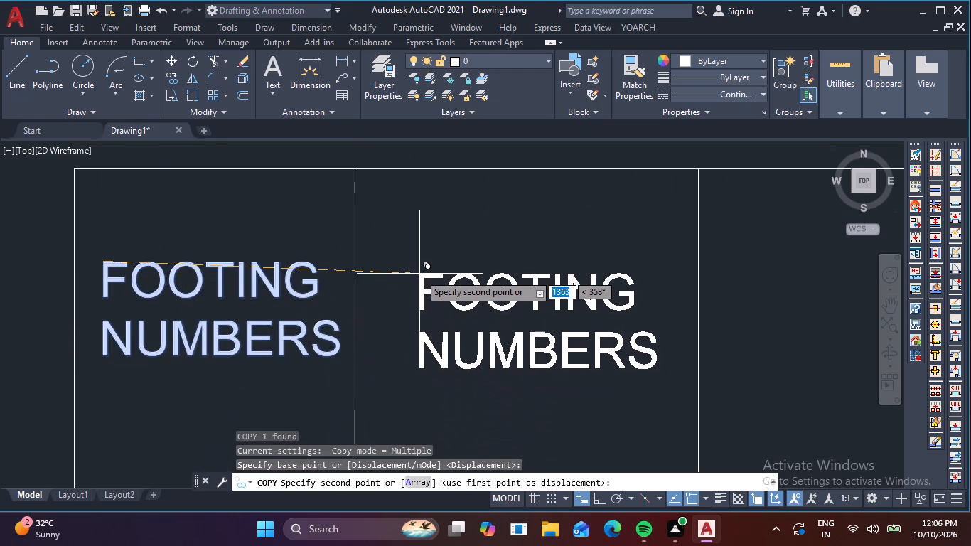
key(F7)
key(F8)
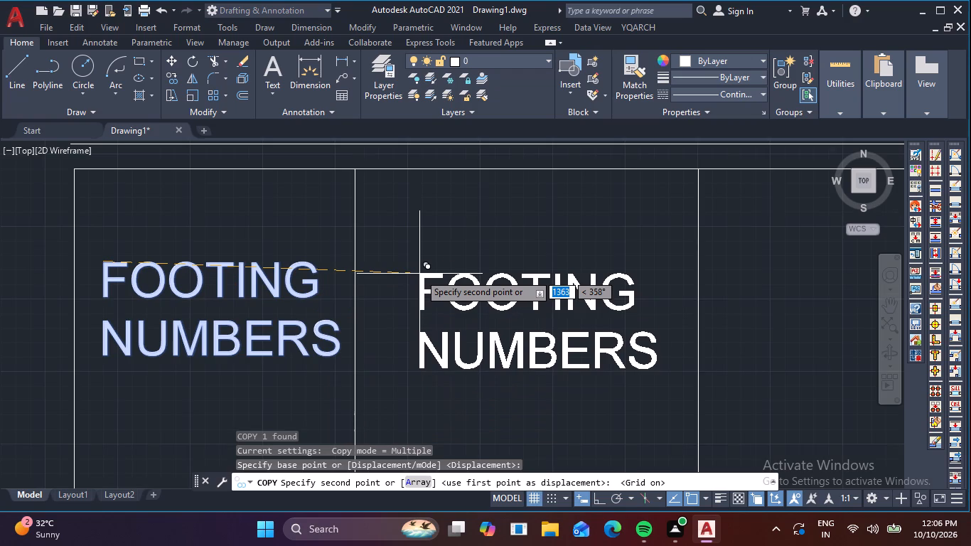
key(F7)
scroll(419, 280, down, 1)
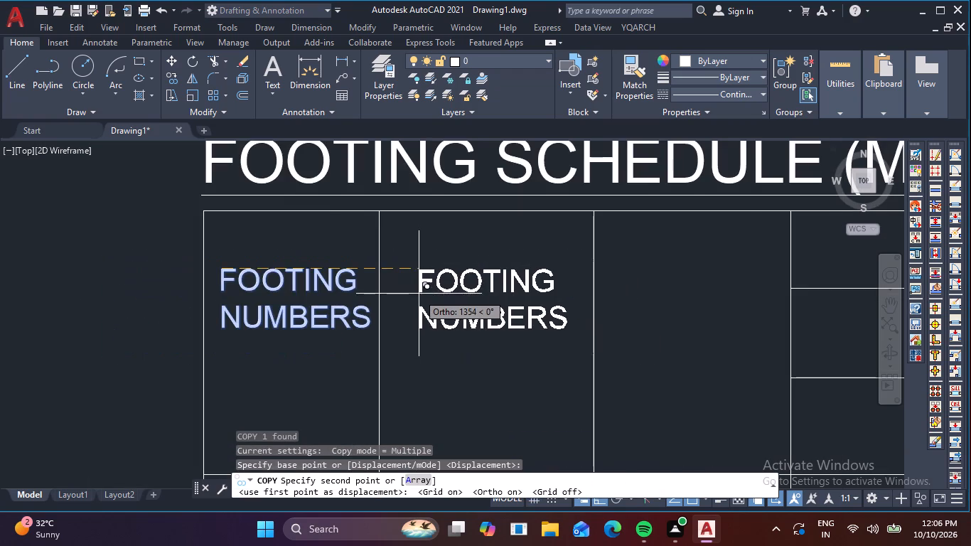
scroll(419, 294, down, 1)
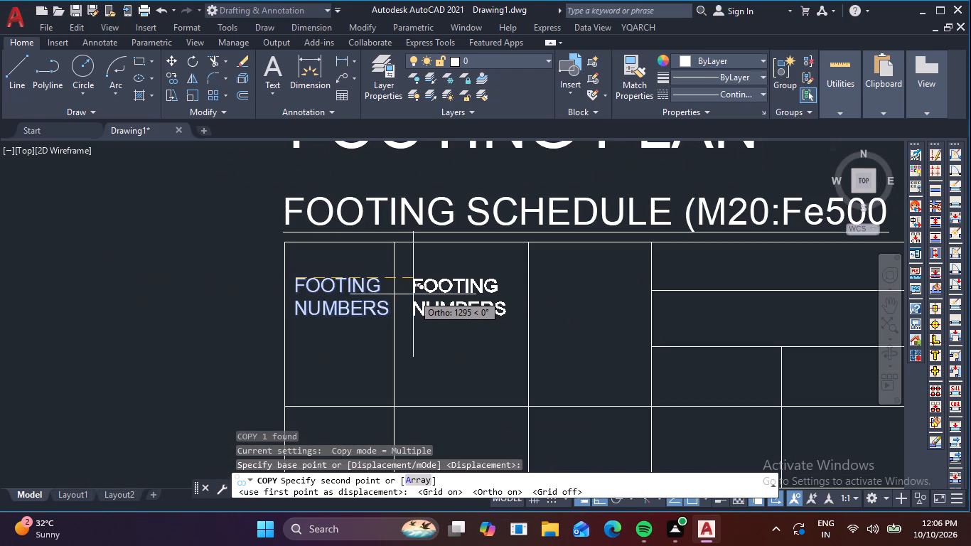
click(413, 294)
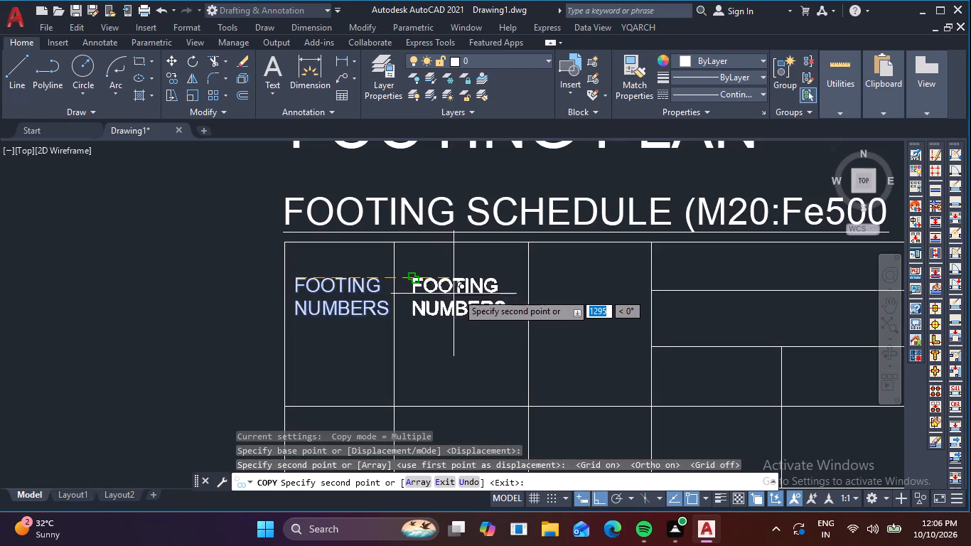
click(544, 292)
scroll(494, 313, down, 1)
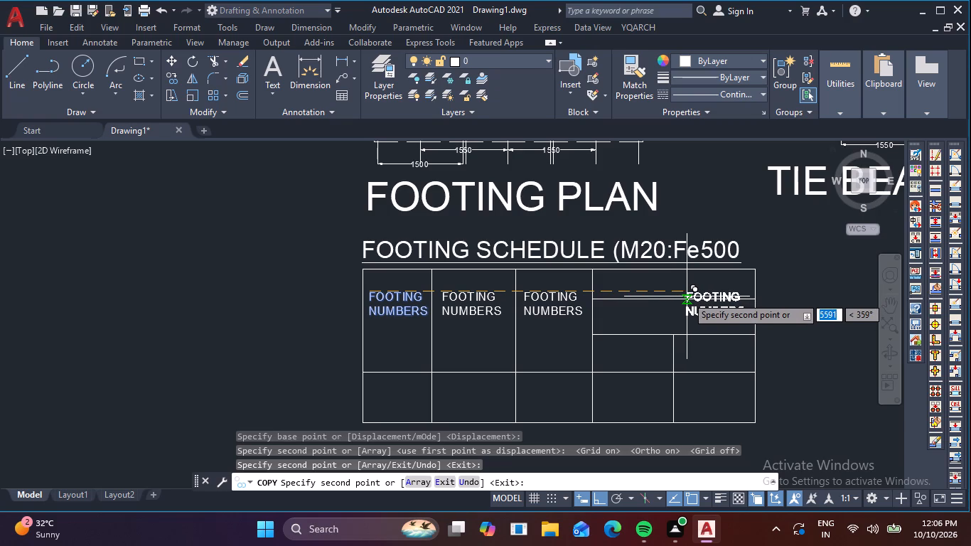
key(Escape)
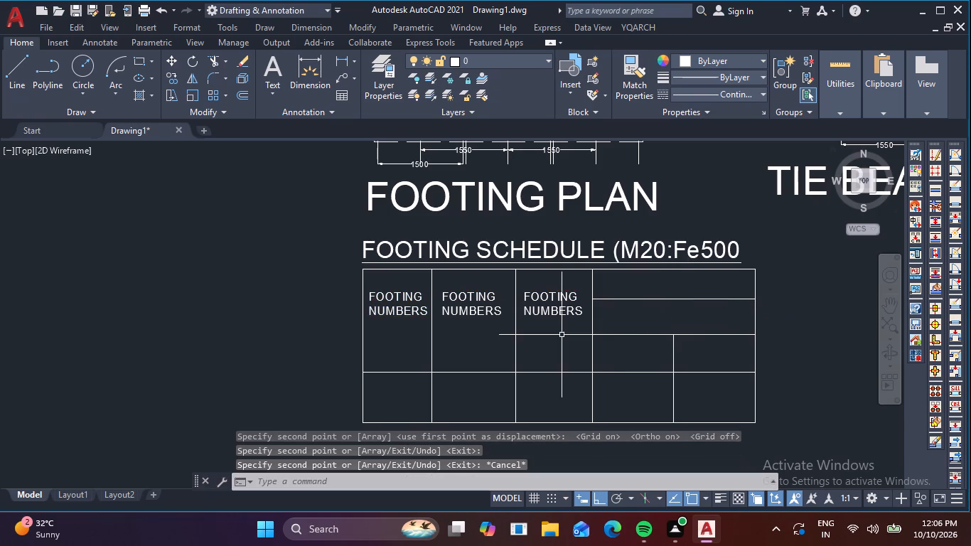
Move the horizontal line across the first three columns up to align with the wide column's second horizontal line.
click(570, 371)
key(m)
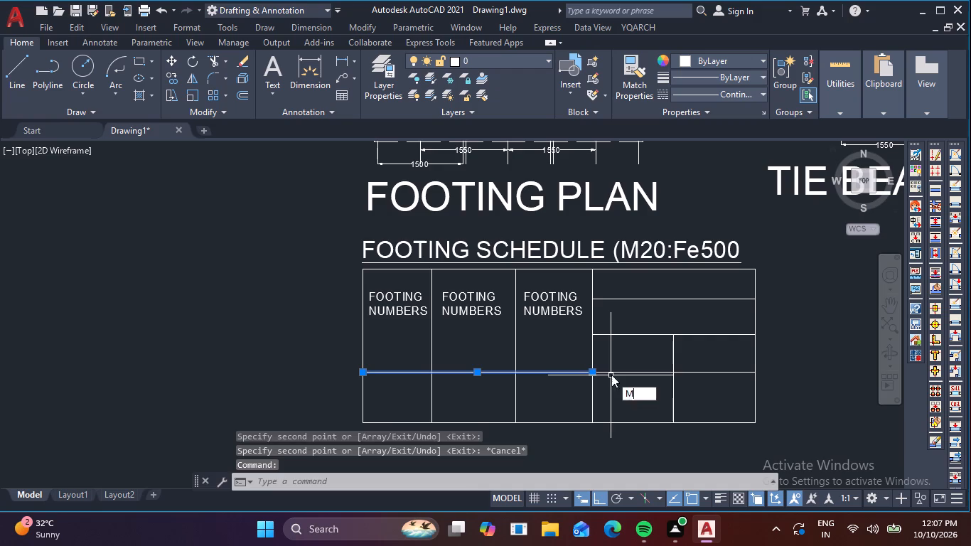
key(space)
click(595, 374)
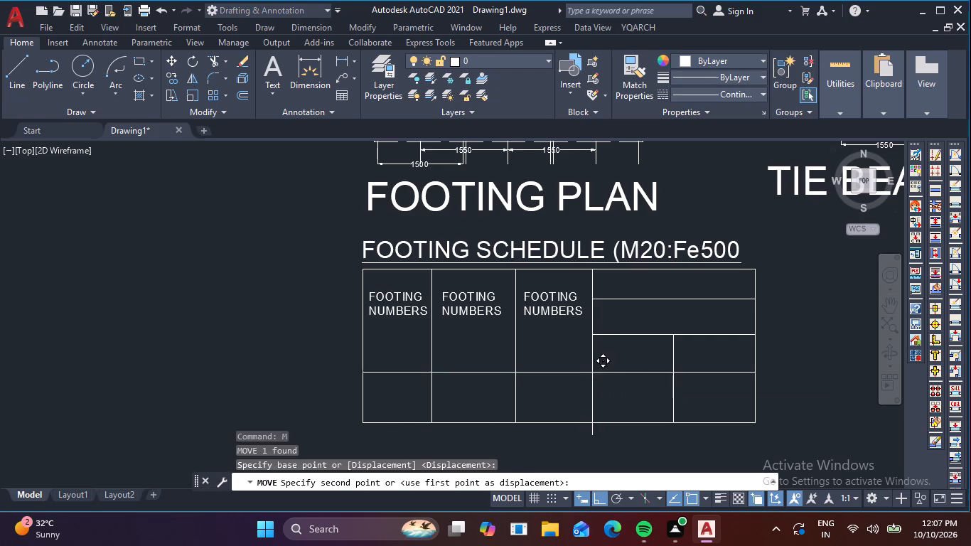
click(592, 338)
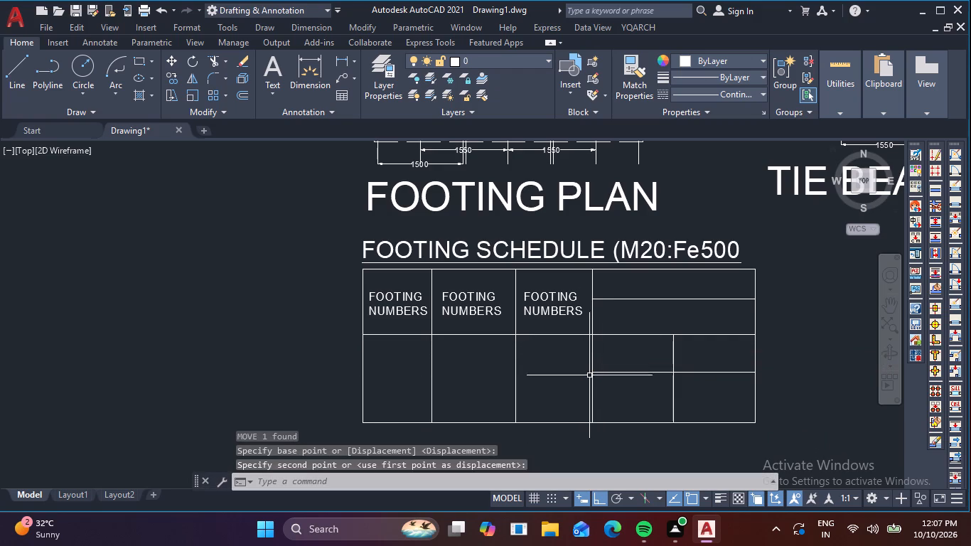
key(Escape)
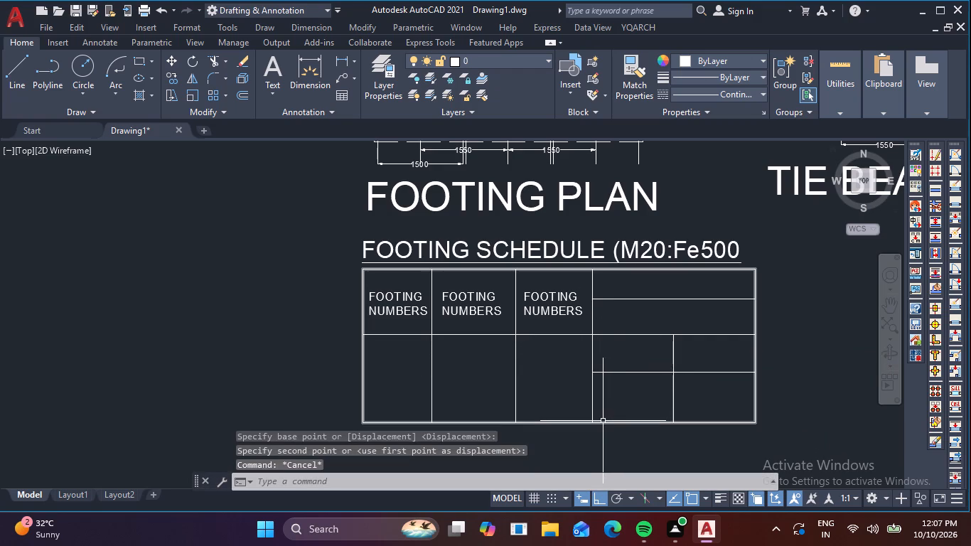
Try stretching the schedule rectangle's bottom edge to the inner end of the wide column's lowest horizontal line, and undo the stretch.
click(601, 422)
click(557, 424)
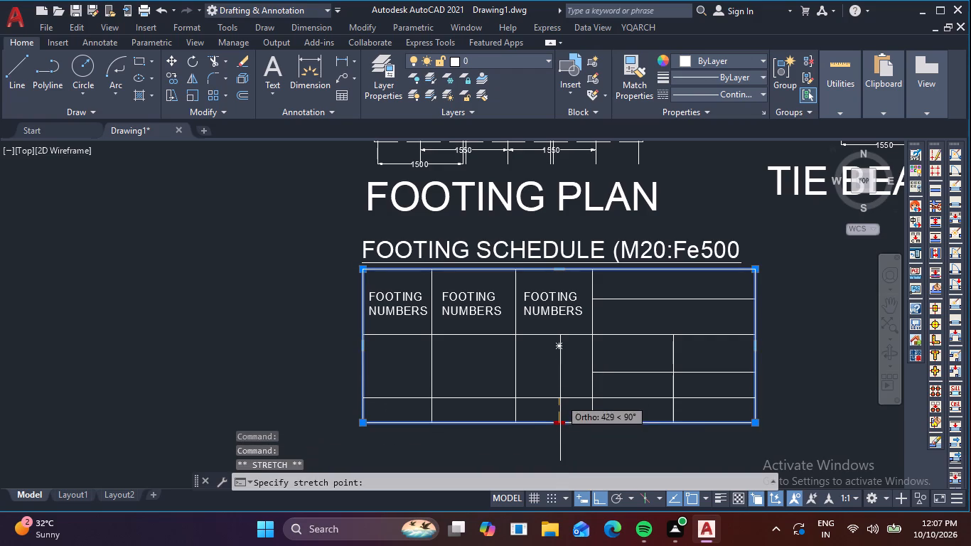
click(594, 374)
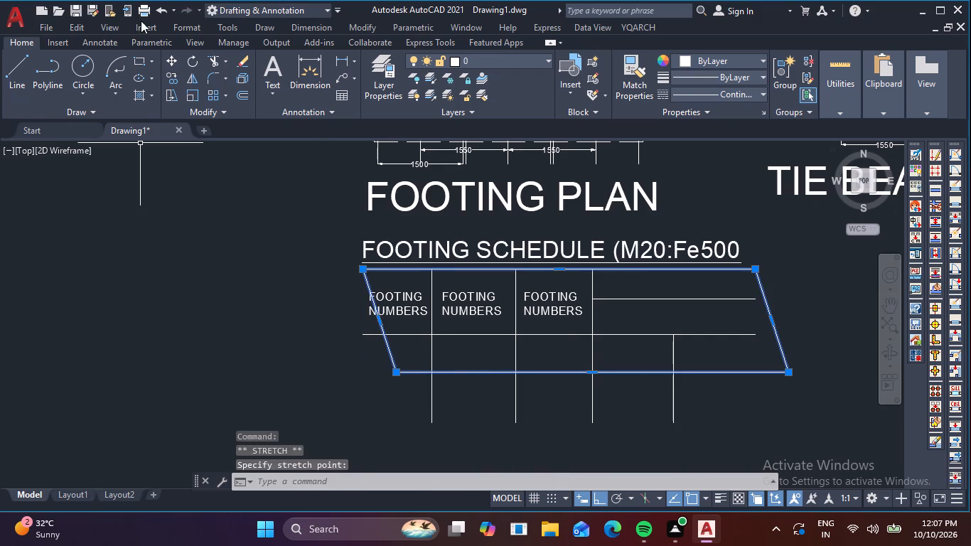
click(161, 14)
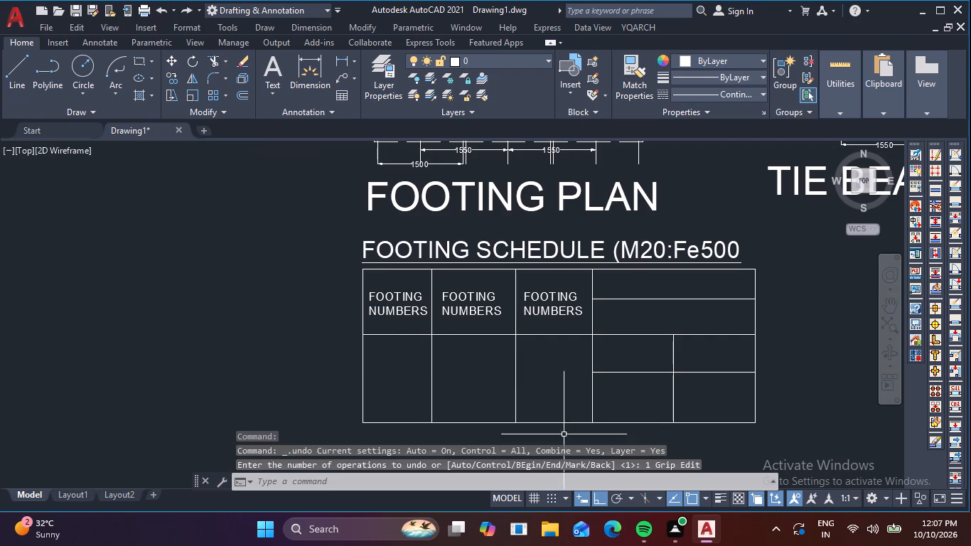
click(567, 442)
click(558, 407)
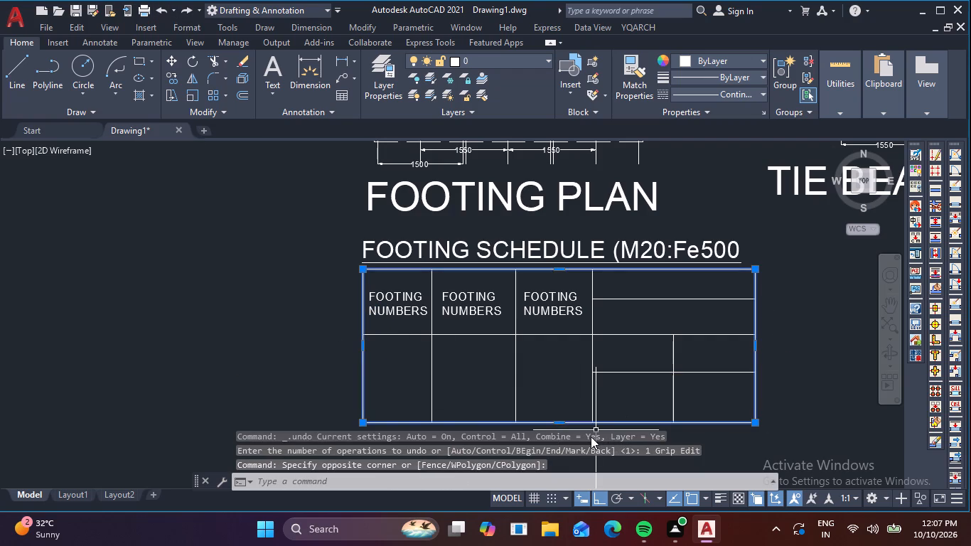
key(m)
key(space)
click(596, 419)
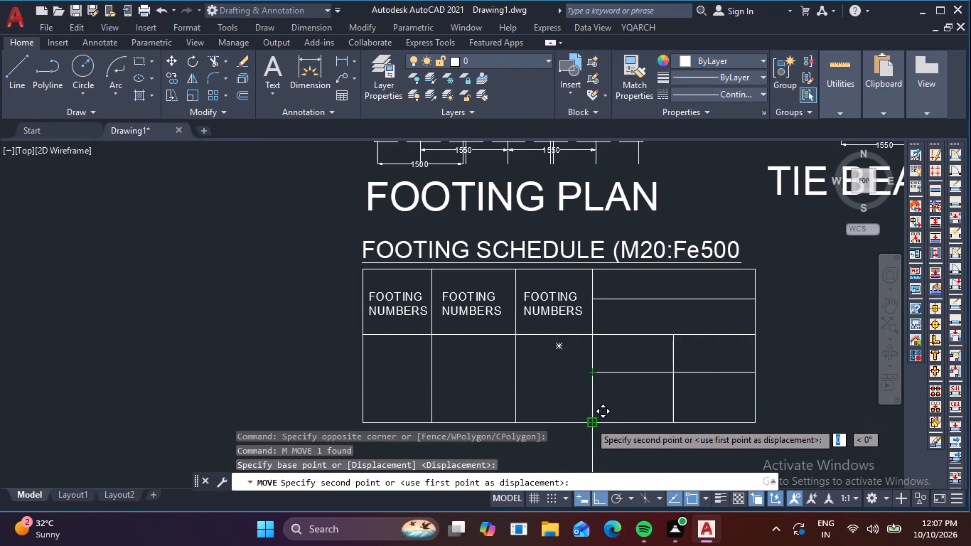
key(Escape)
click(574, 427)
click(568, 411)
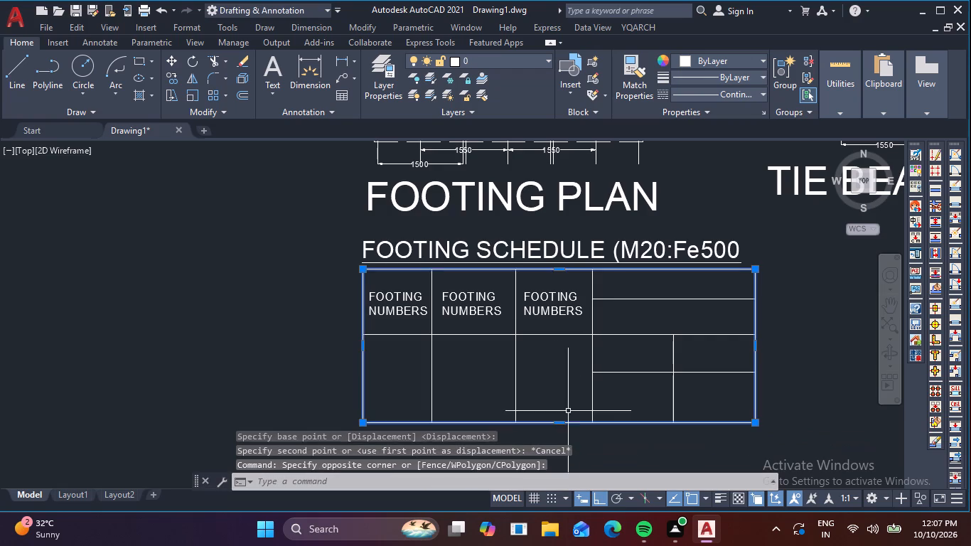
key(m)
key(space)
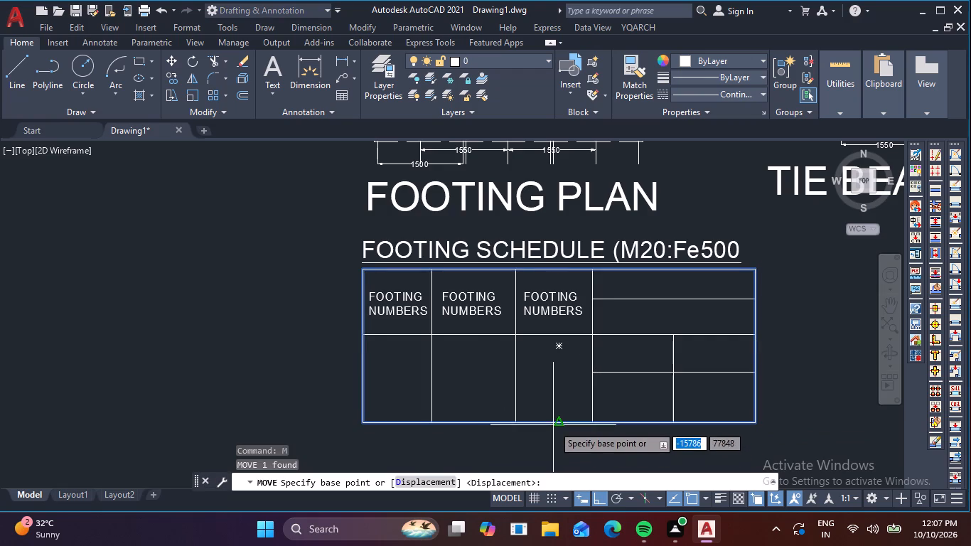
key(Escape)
Stretch the schedule rectangle's bottom edge up to just below the wide column's lowest horizontal line.
click(571, 431)
click(558, 415)
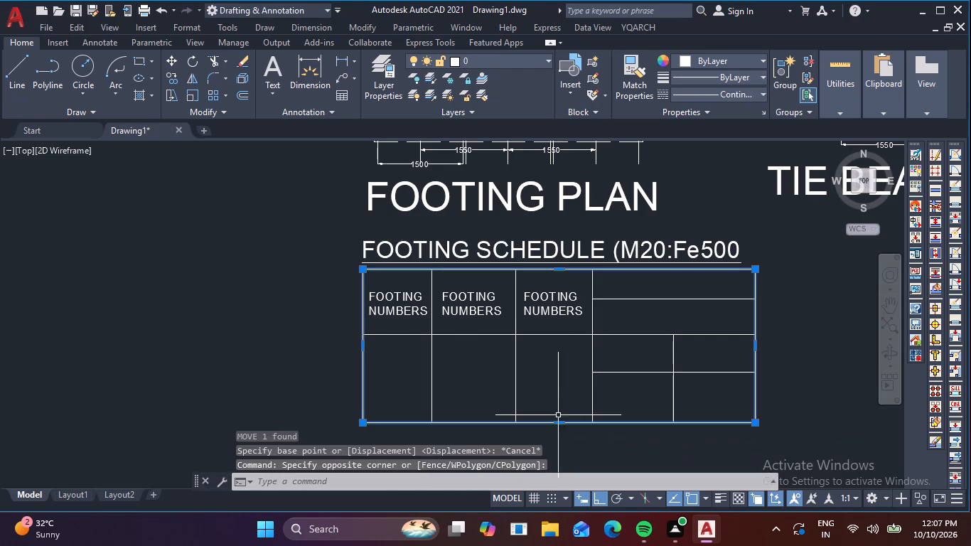
click(559, 427)
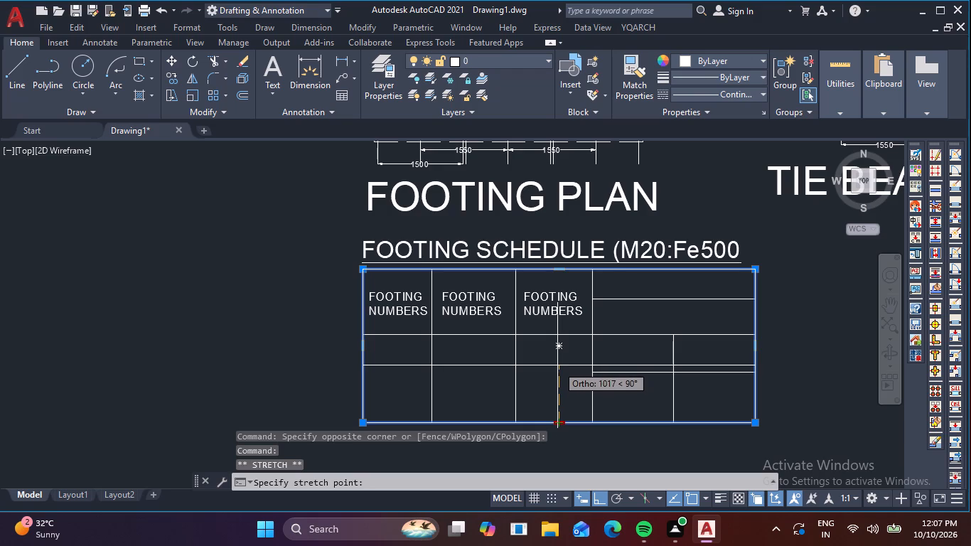
click(560, 378)
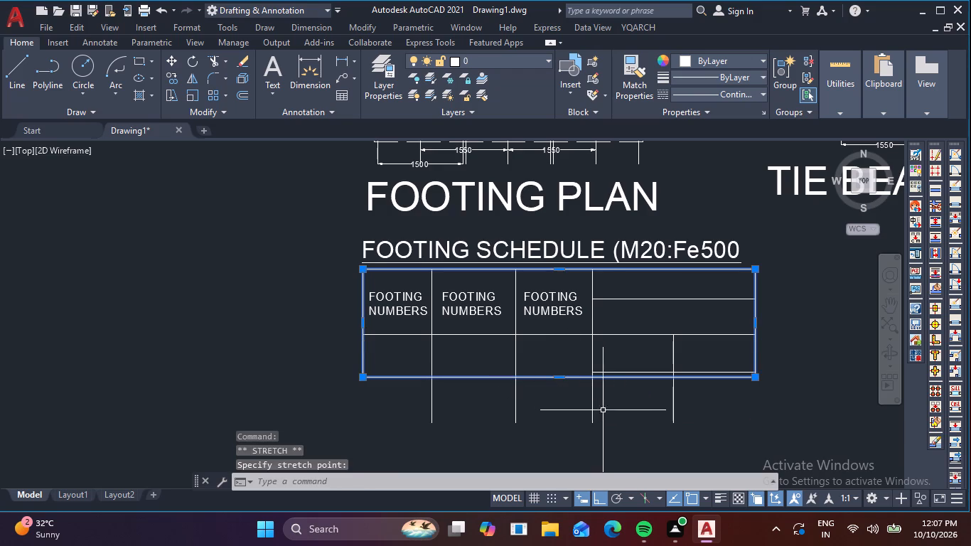
key(Escape)
Delete the wide column's lowest horizontal line, just above the schedule rectangle's bottom edge.
scroll(629, 362, up, 2)
double_click(681, 393)
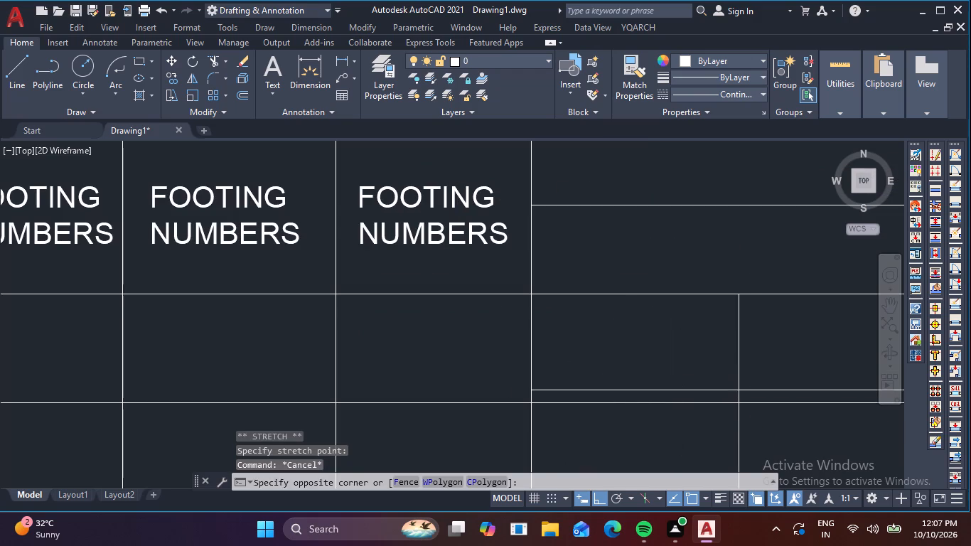
key(Delete)
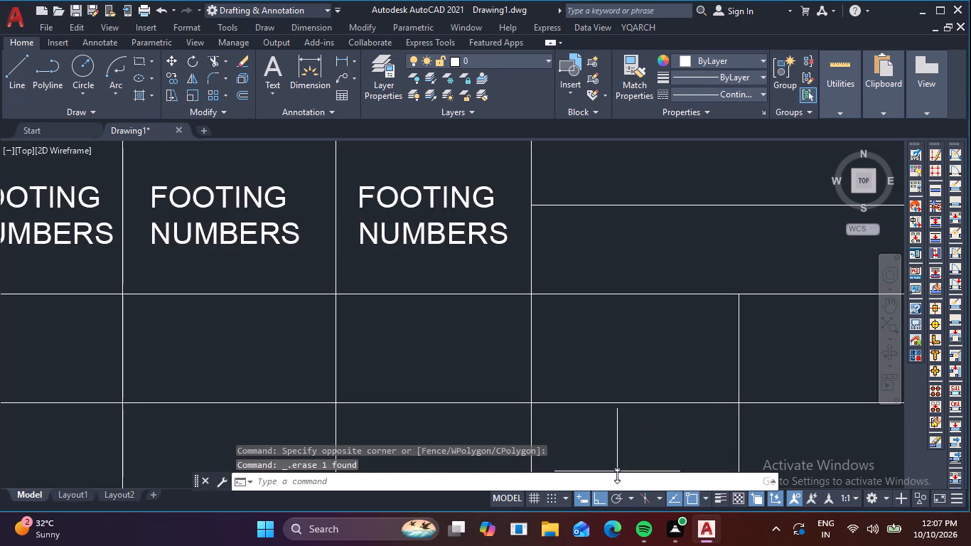
Trim off the ends of the four vertical column lines that project below the schedule's bottom edge.
key(t)
key(r)
key(space)
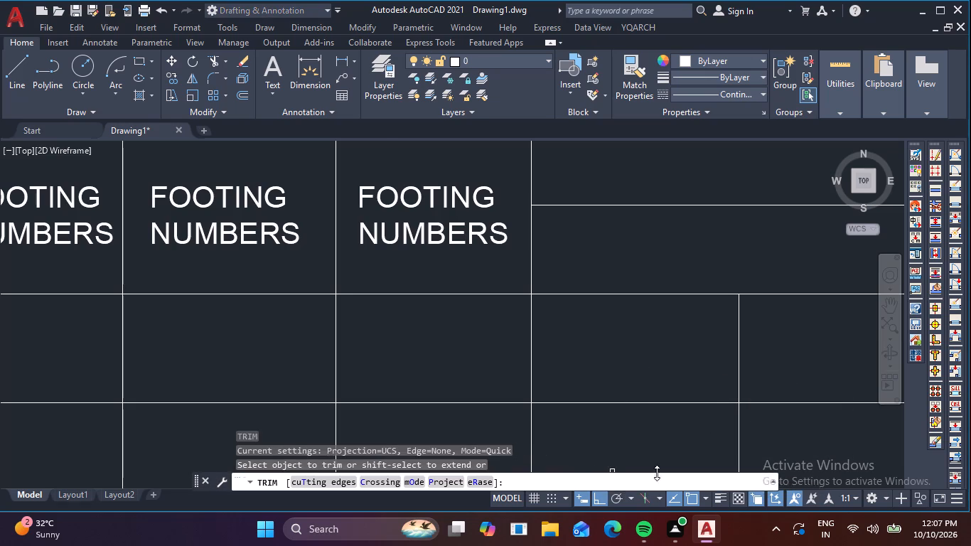
scroll(653, 435, down, 1)
middle_drag(653, 433, 628, 348)
drag(718, 378, 709, 375)
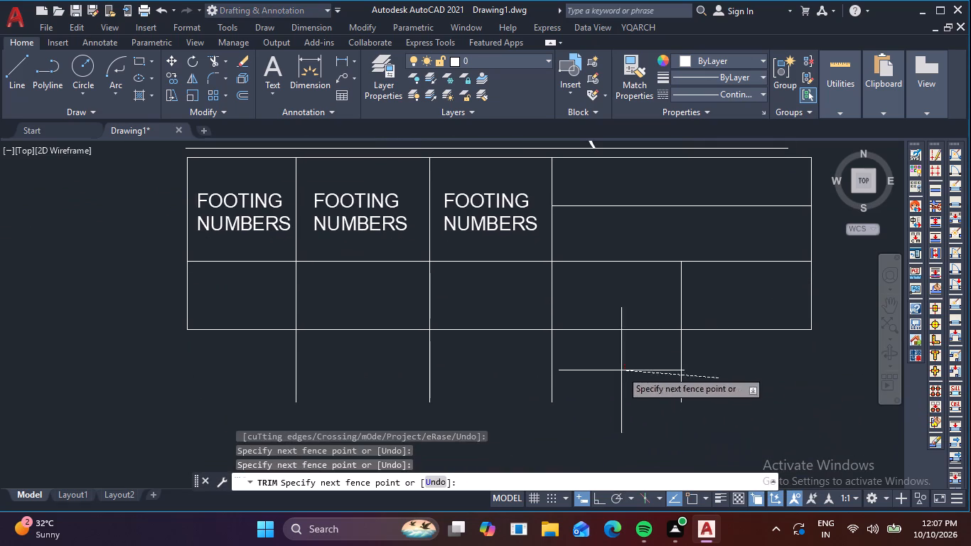
click(265, 375)
key(Escape)
key(Escape)
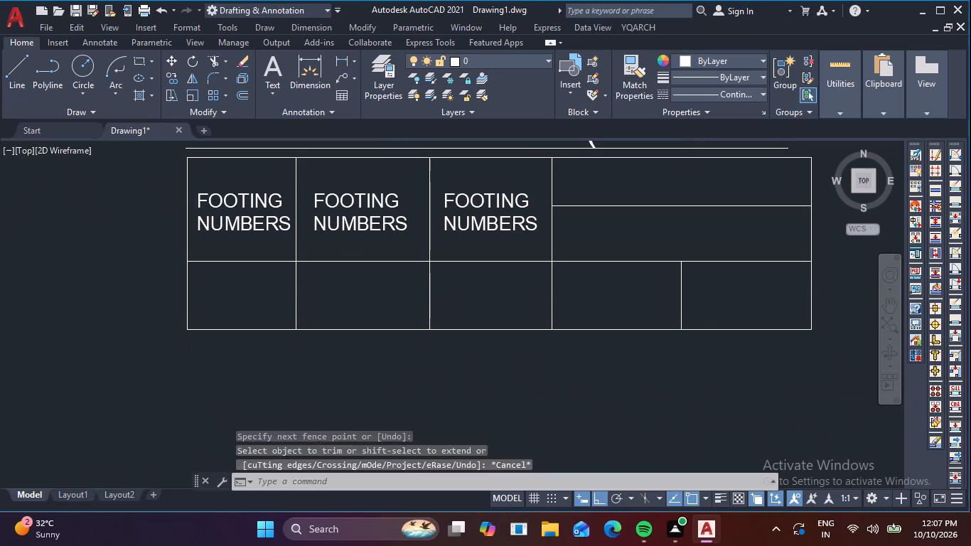
Move the wide column's uppermost horizontal line slightly up to make its top row shallower.
middle_drag(368, 279, 419, 353)
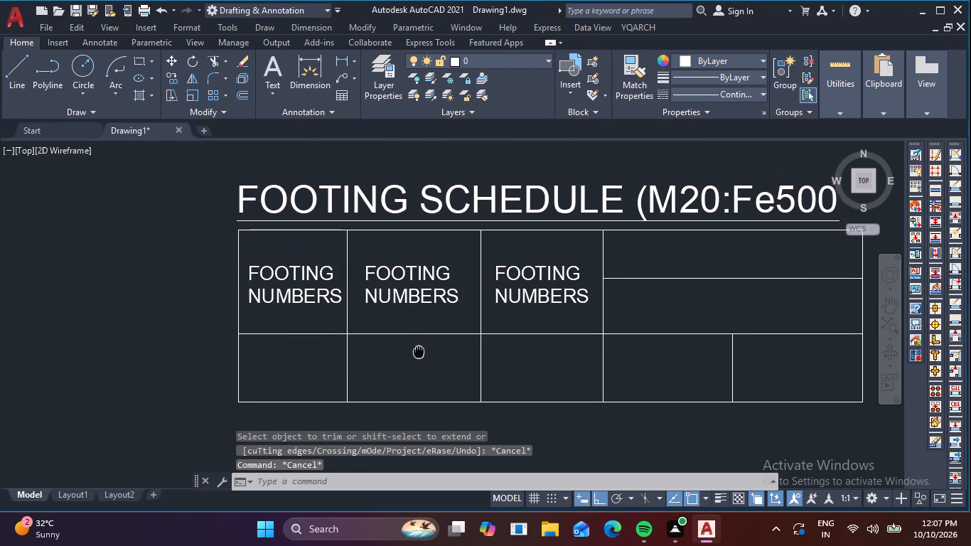
middle_drag(419, 353, 328, 386)
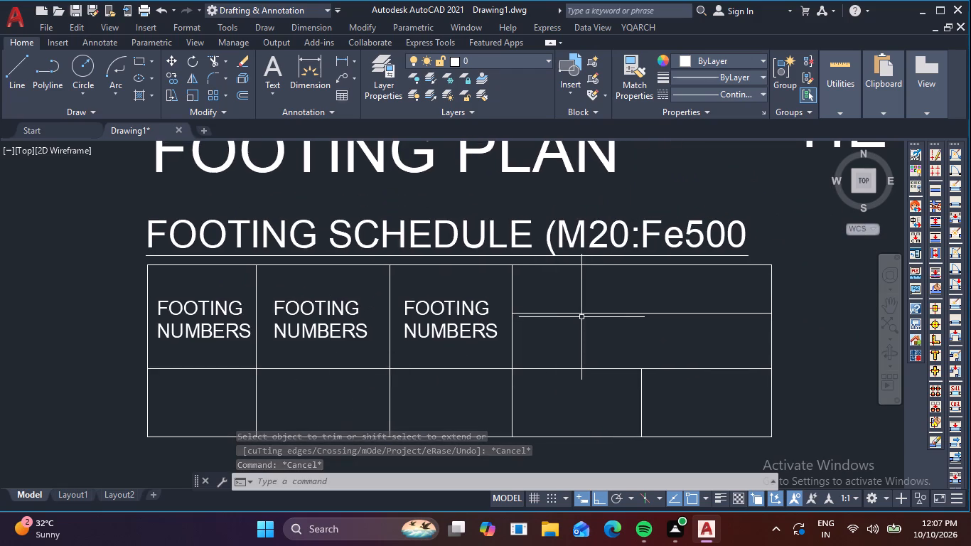
click(587, 312)
text(M)
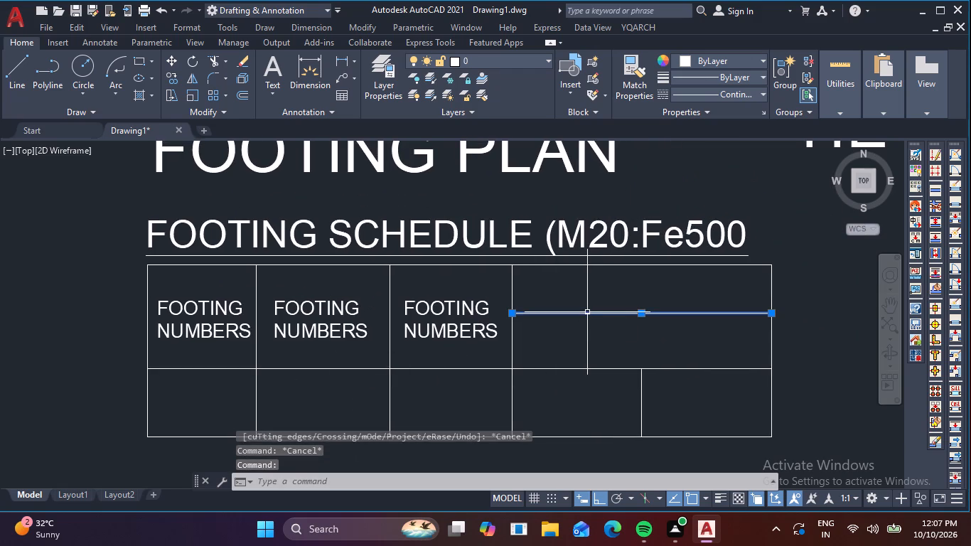
key(space)
click(514, 316)
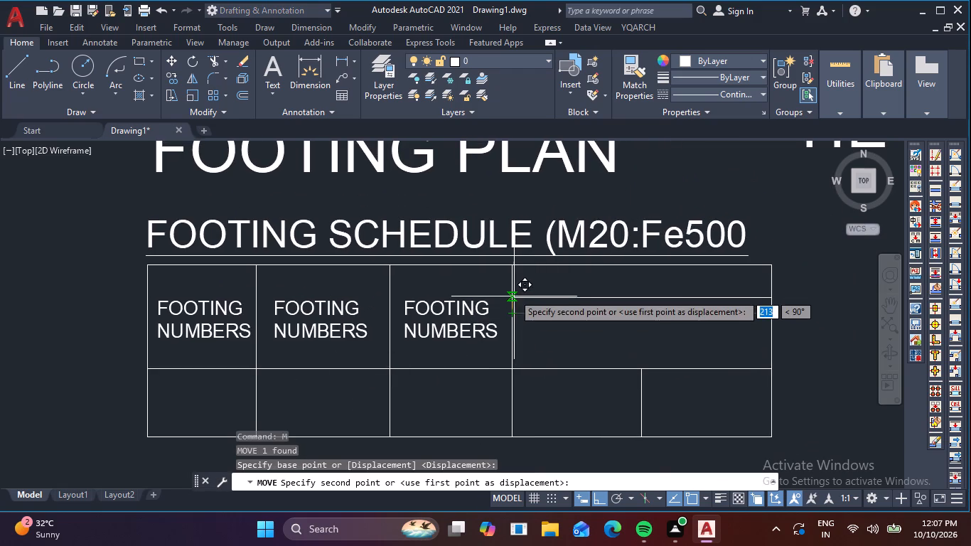
click(511, 298)
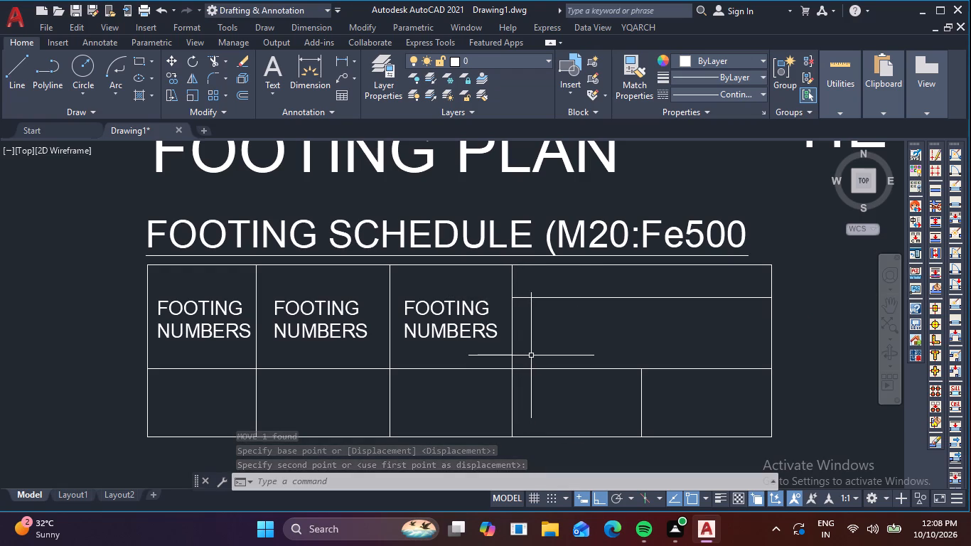
Draw a horizontal line across the full wide column, roughly midway between its two existing horizontal lines.
key(l)
key(space)
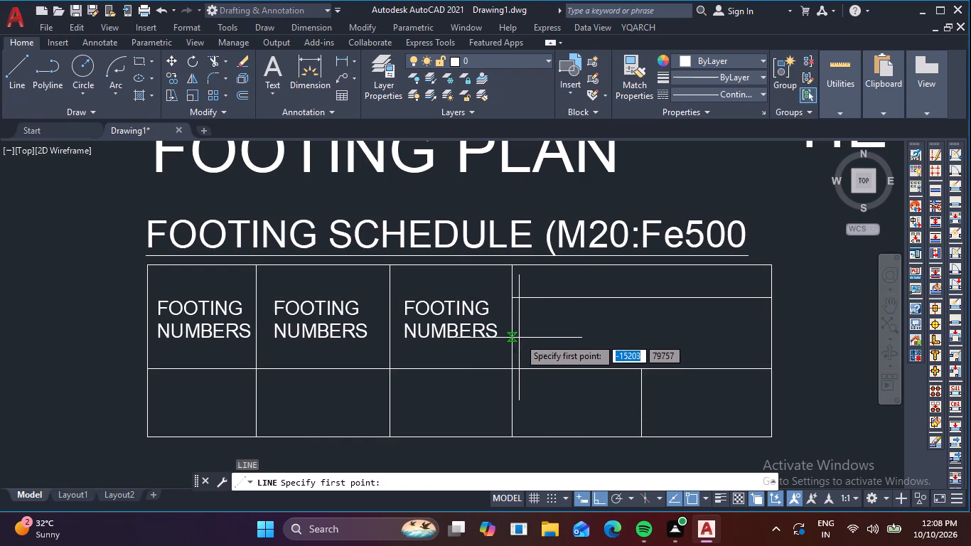
click(513, 335)
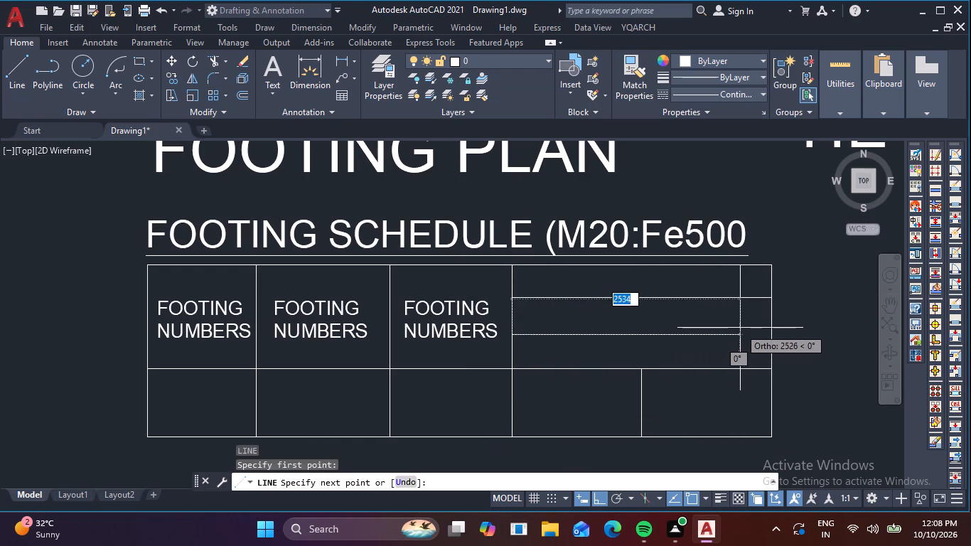
click(768, 335)
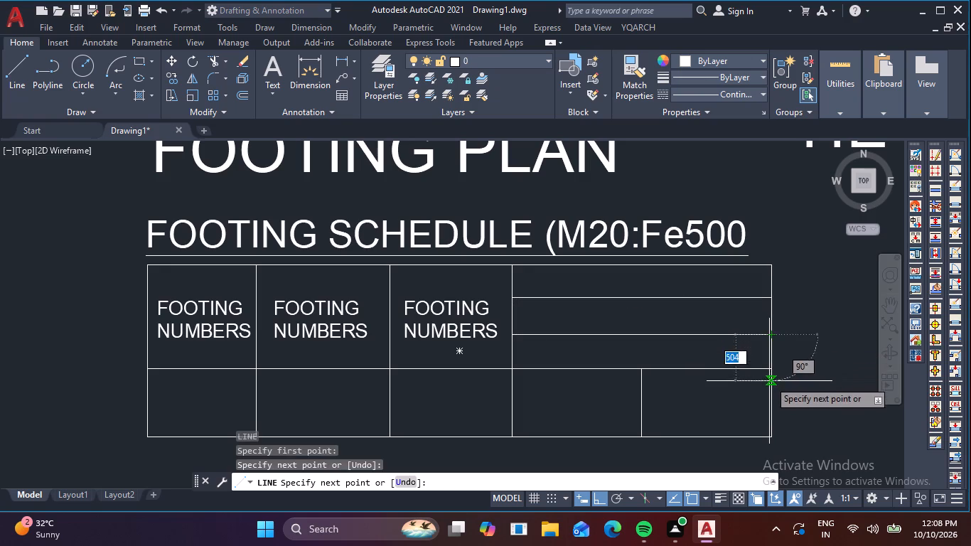
key(Escape)
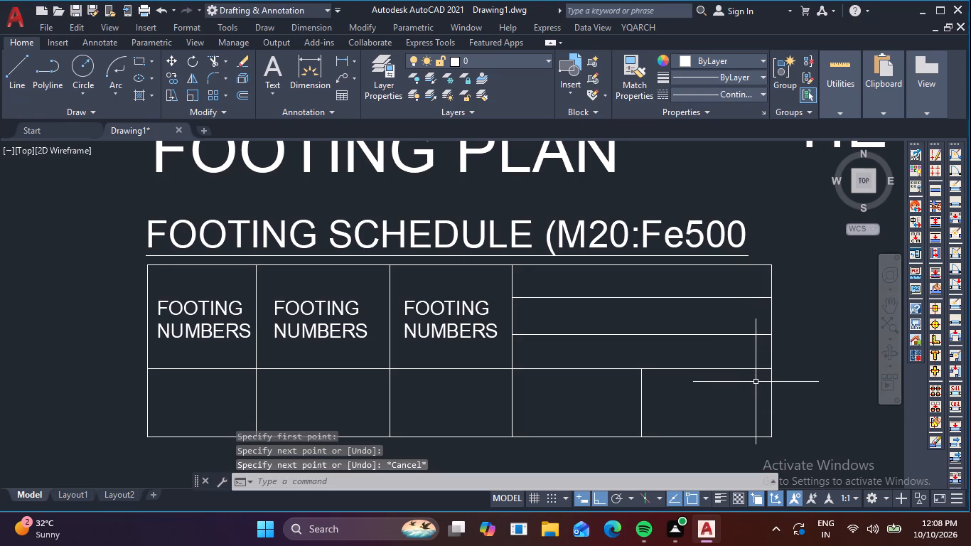
Extend the wide column's vertical divider up to its middle horizontal line.
text(EX)
key(space)
click(640, 378)
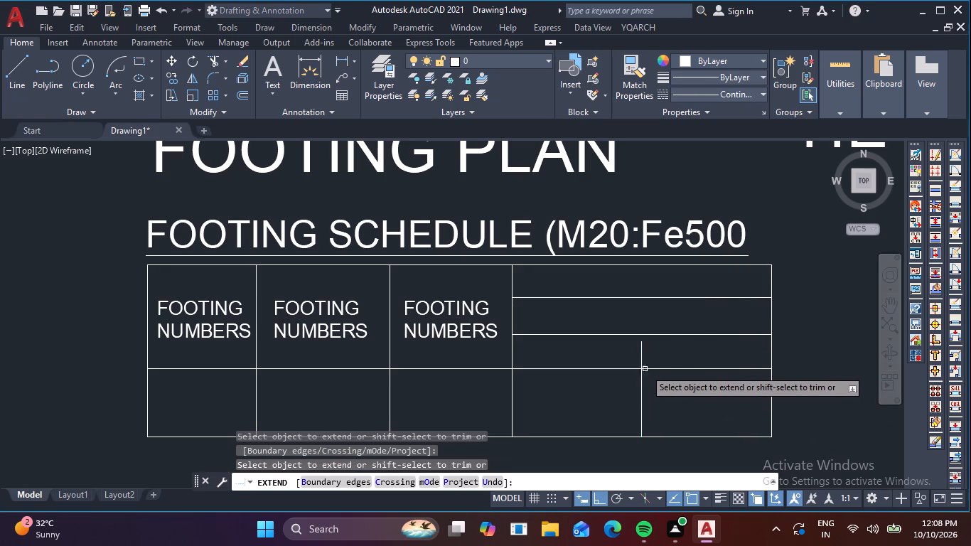
click(641, 357)
key(Escape)
key(Escape)
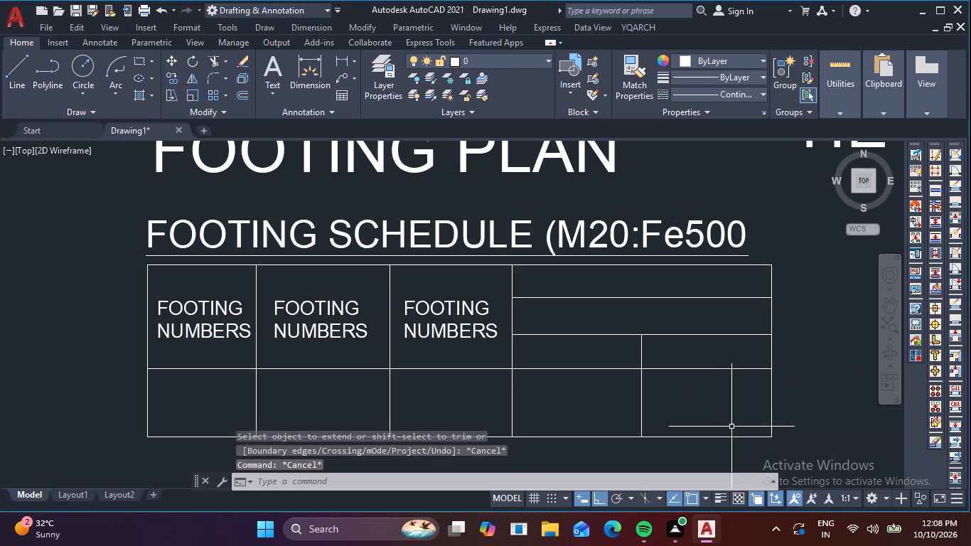
key(Escape)
key(Escape)
key(Escape)
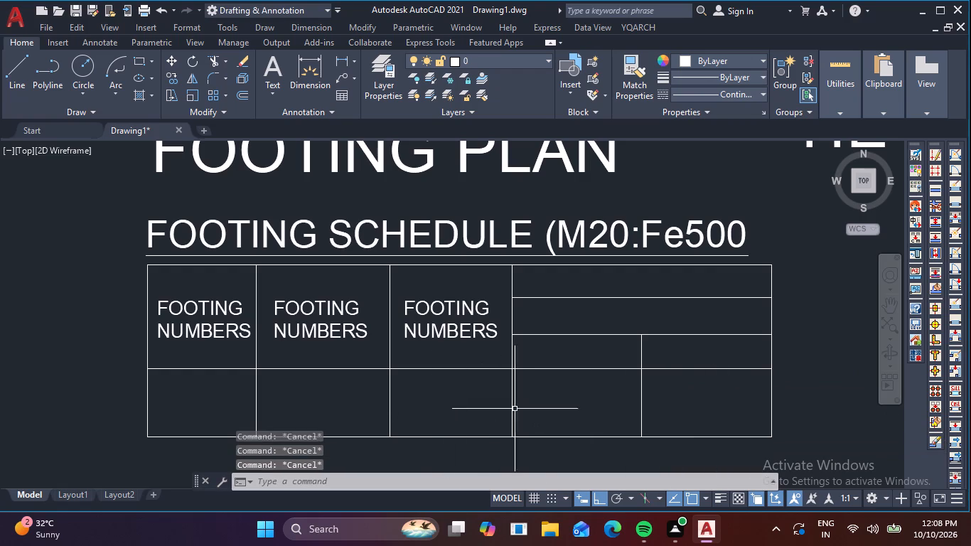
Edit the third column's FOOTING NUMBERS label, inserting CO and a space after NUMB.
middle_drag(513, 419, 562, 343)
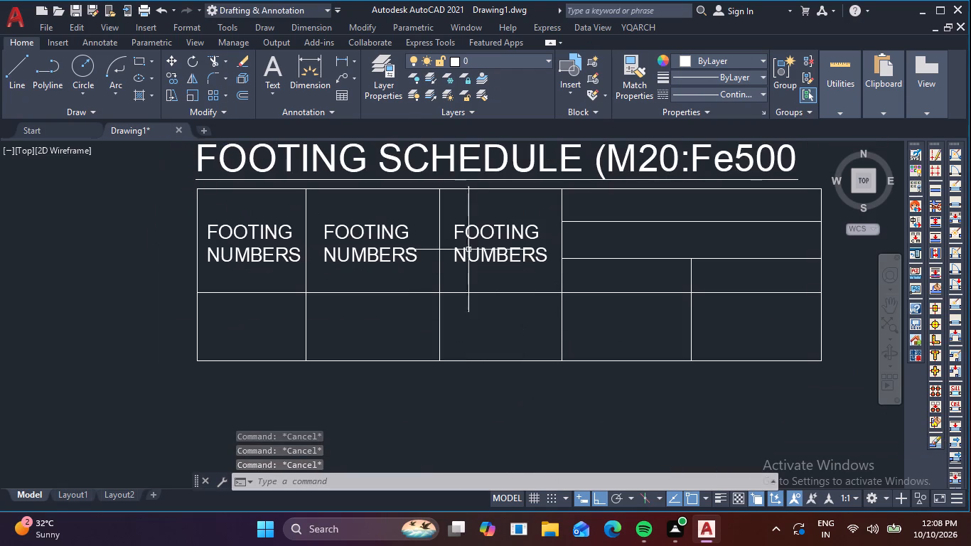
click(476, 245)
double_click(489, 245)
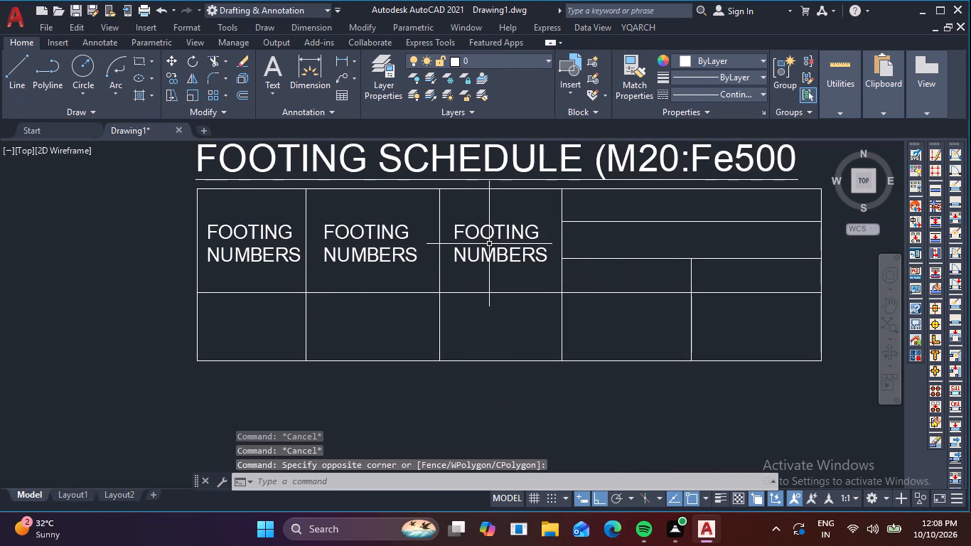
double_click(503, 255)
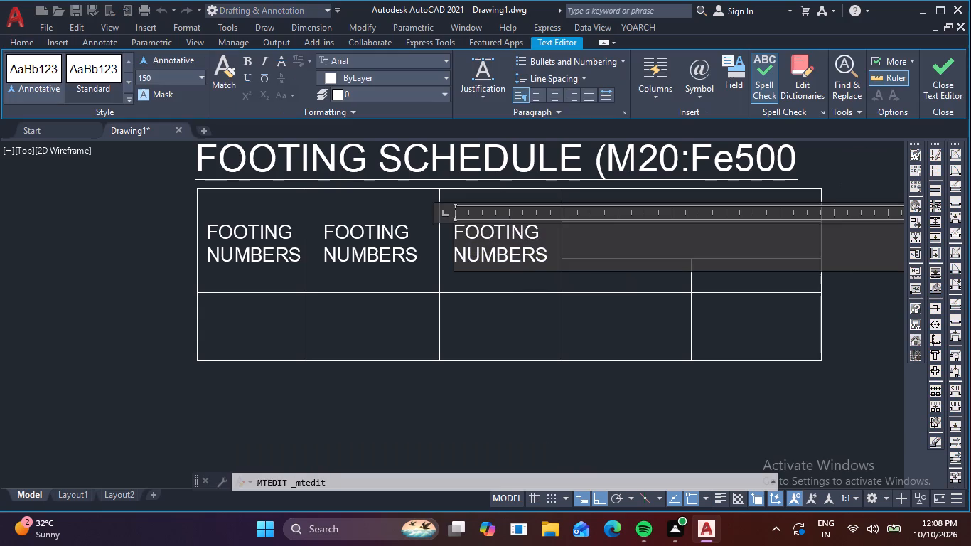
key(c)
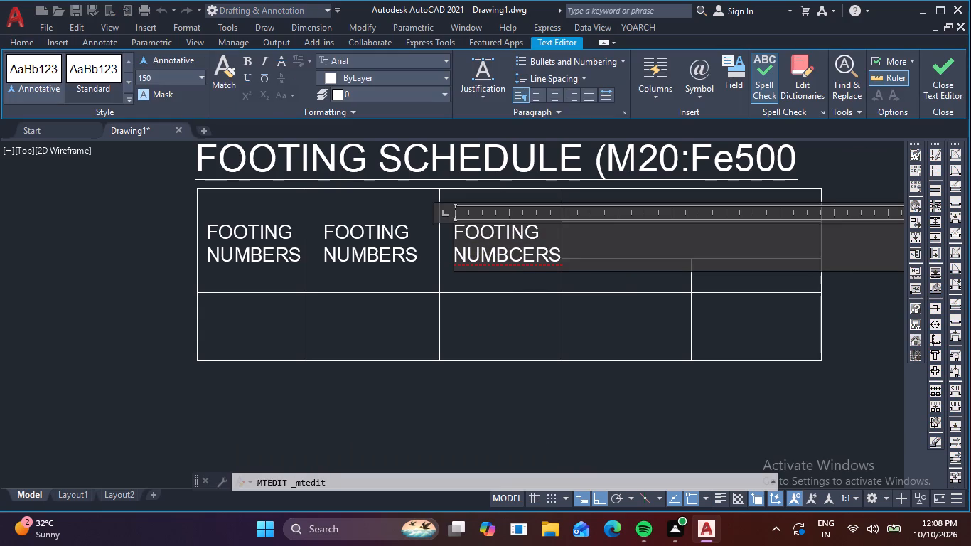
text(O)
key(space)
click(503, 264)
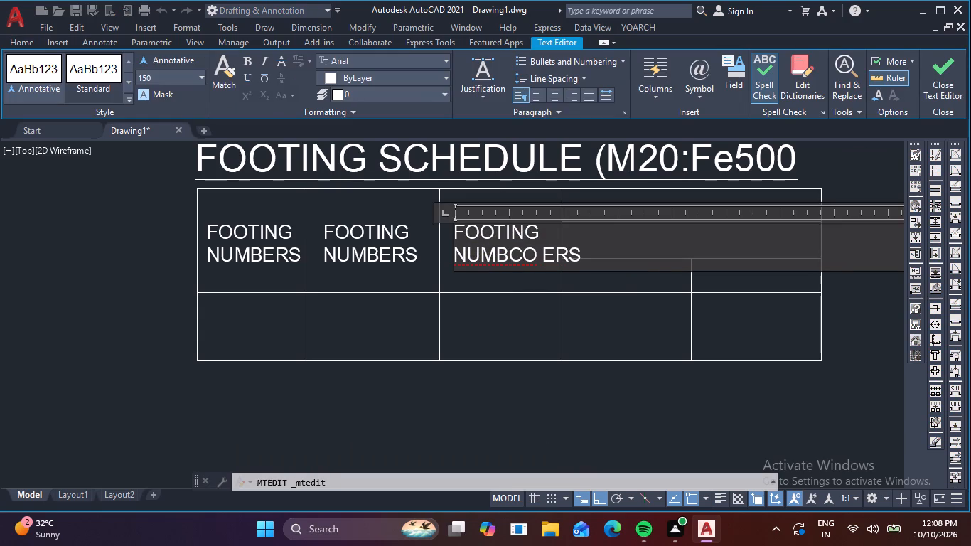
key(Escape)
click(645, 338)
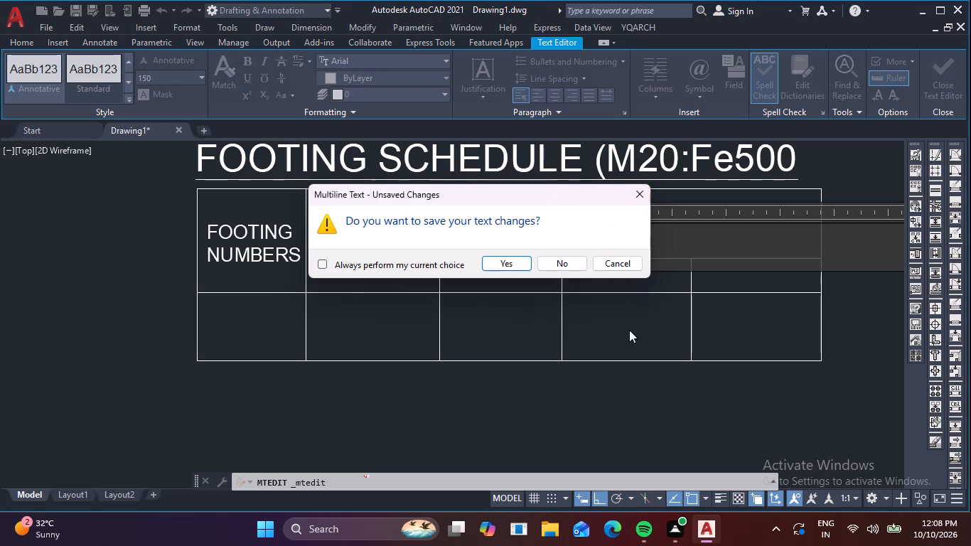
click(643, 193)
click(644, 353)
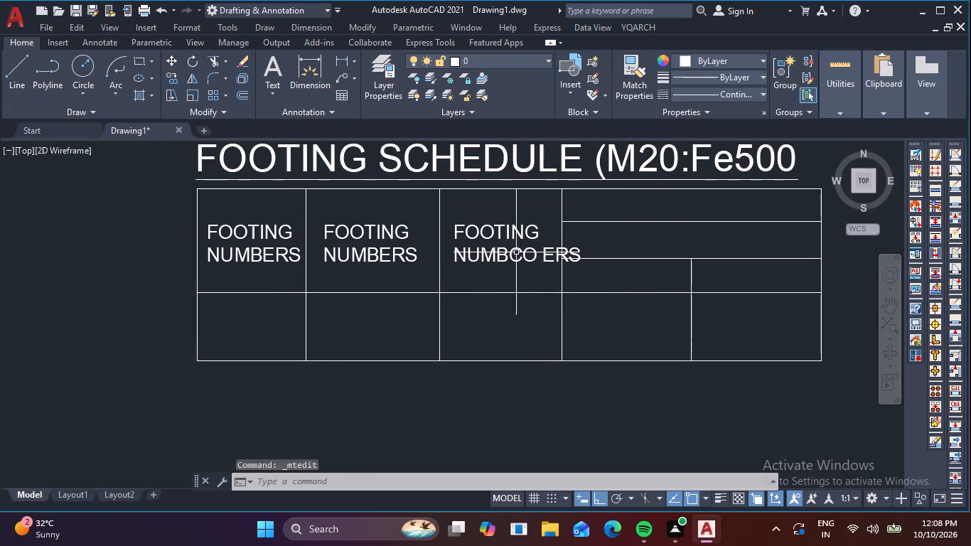
Remove the second text line from the third column's label, leaving only FOOTING.
click(516, 252)
click(505, 254)
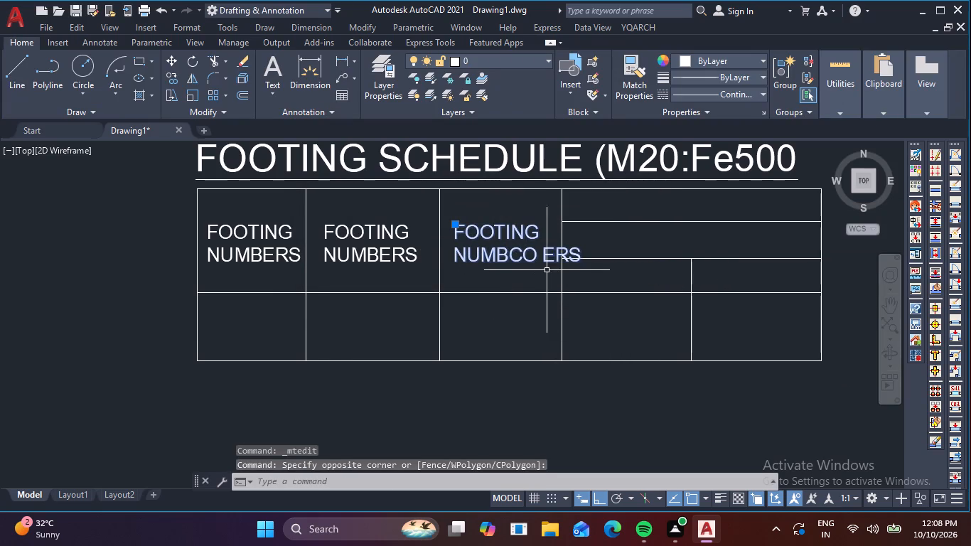
double_click(500, 252)
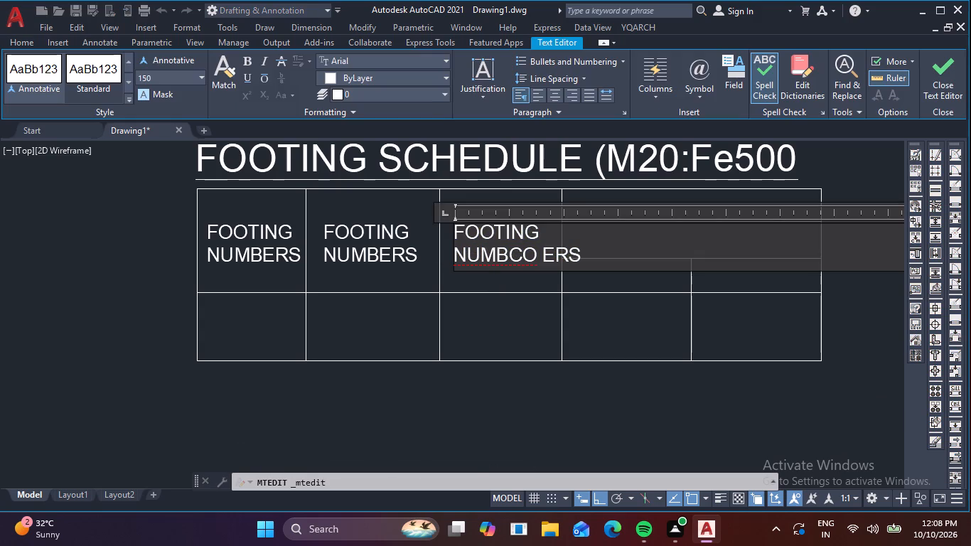
click(596, 255)
key(BackSpace)
key(BackSpace)
key(BackSpace)
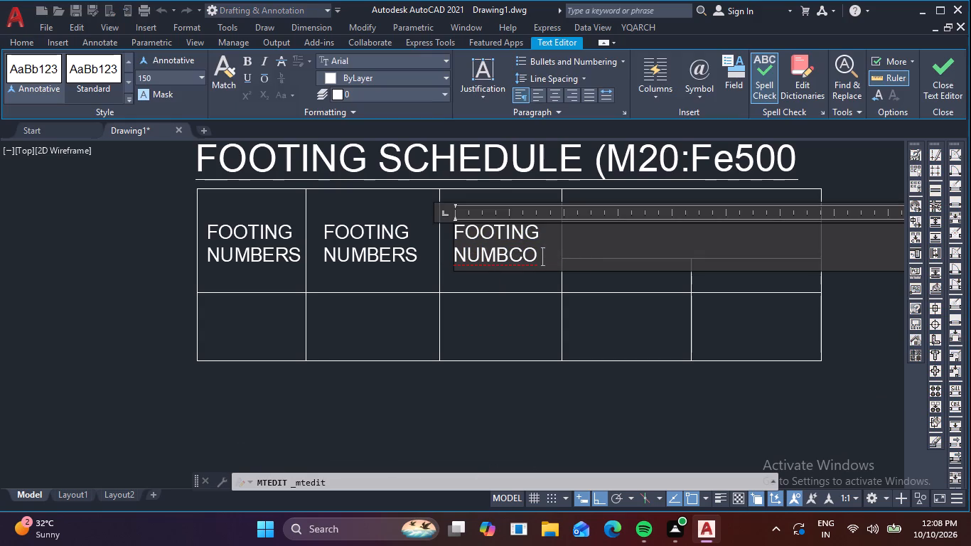
key(BackSpace)
key(BackSpace)
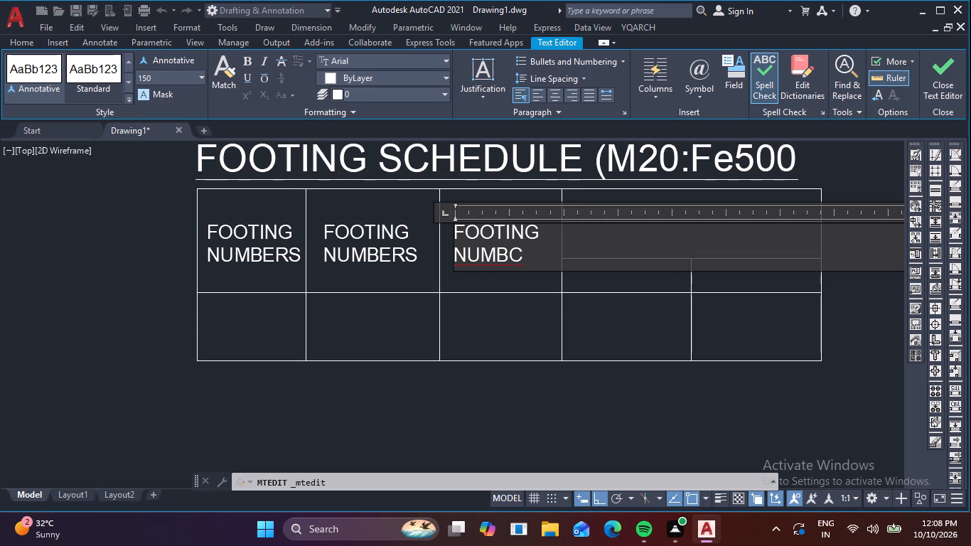
key(BackSpace)
key(BackSpace)
key(BackSpace)
key(BackSpace)
key(BackSpace)
key(BackSpace)
key(BackSpace)
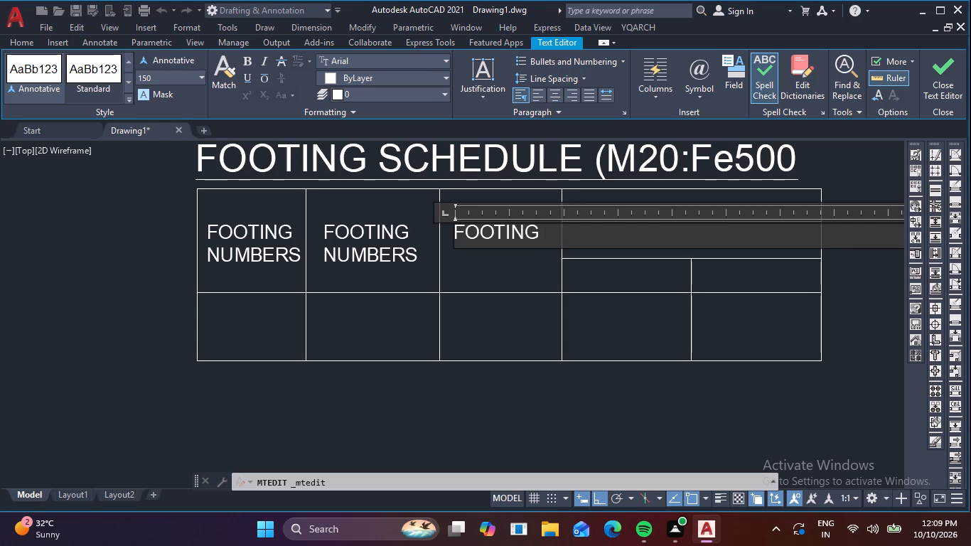
click(530, 293)
Delete the wide column's middle horizontal line at the top end of its vertical divider.
middle_drag(749, 242, 475, 304)
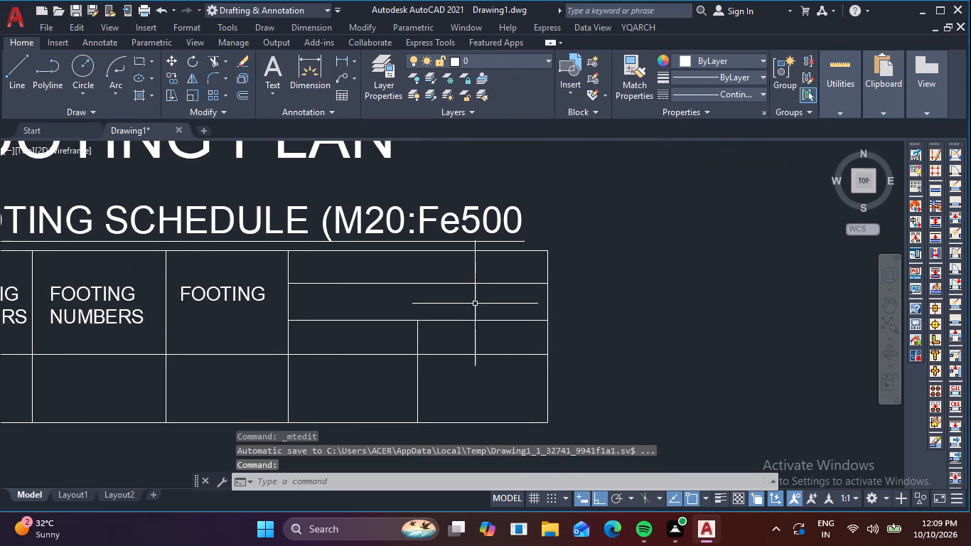
drag(480, 328, 481, 317)
click(481, 314)
drag(517, 342, 499, 323)
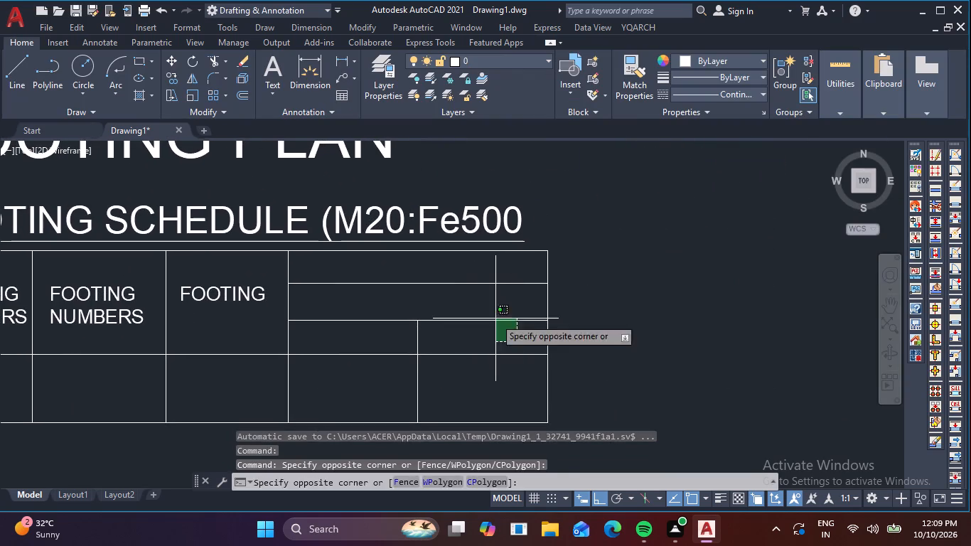
click(492, 316)
key(Delete)
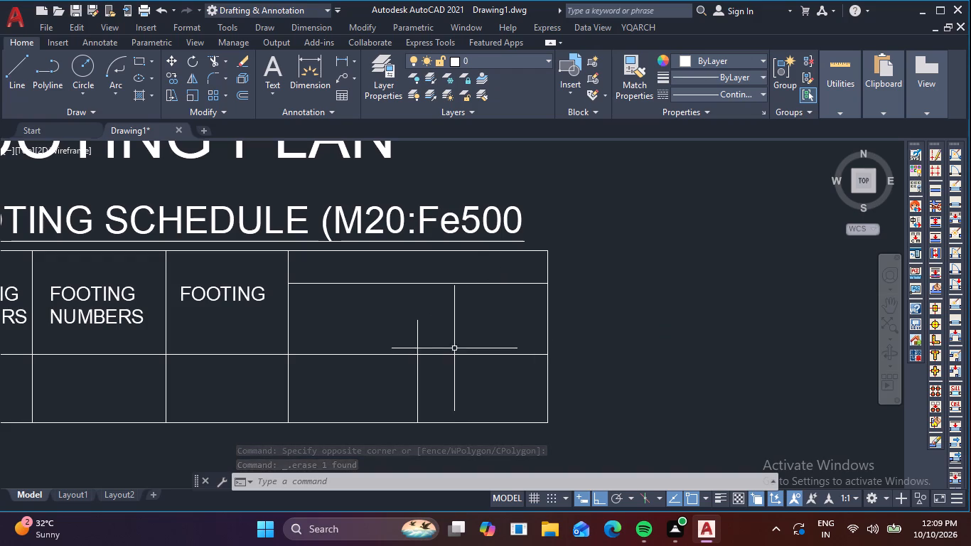
Extend the wide column's vertical divider up to the horizontal line below the table's top edge.
text(EX)
key(space)
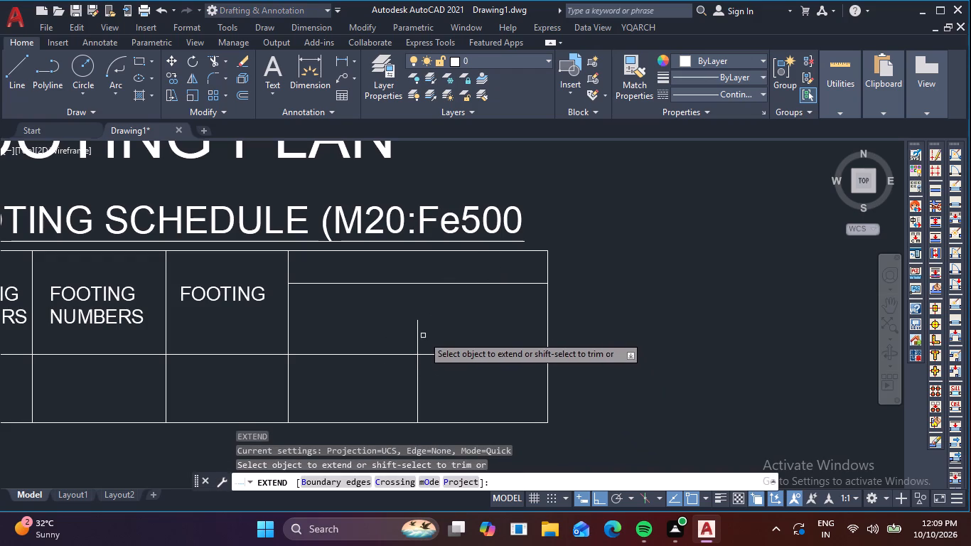
click(418, 331)
click(418, 320)
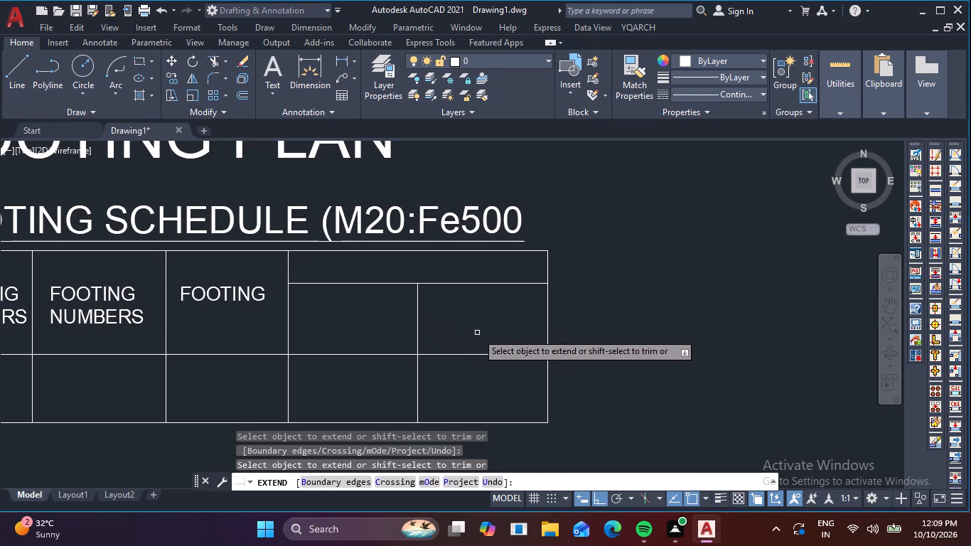
key(Escape)
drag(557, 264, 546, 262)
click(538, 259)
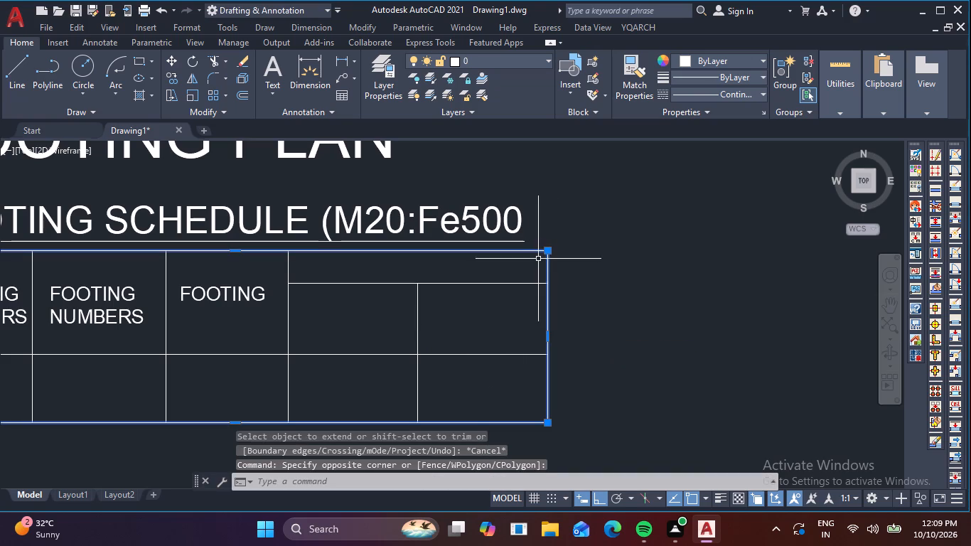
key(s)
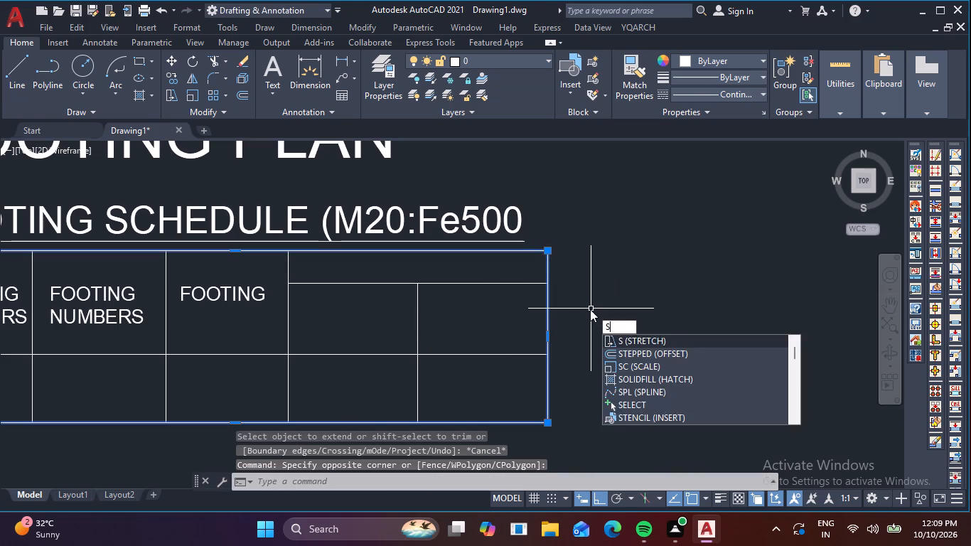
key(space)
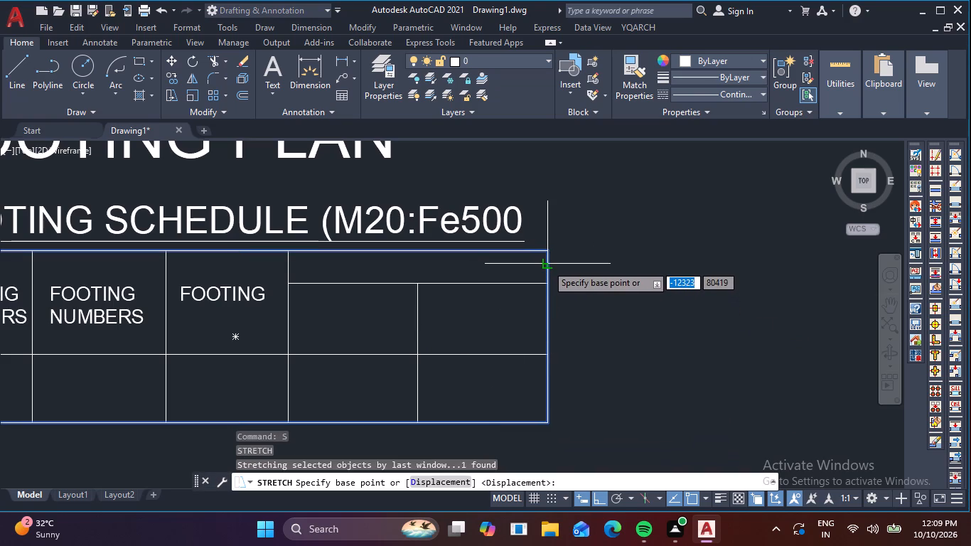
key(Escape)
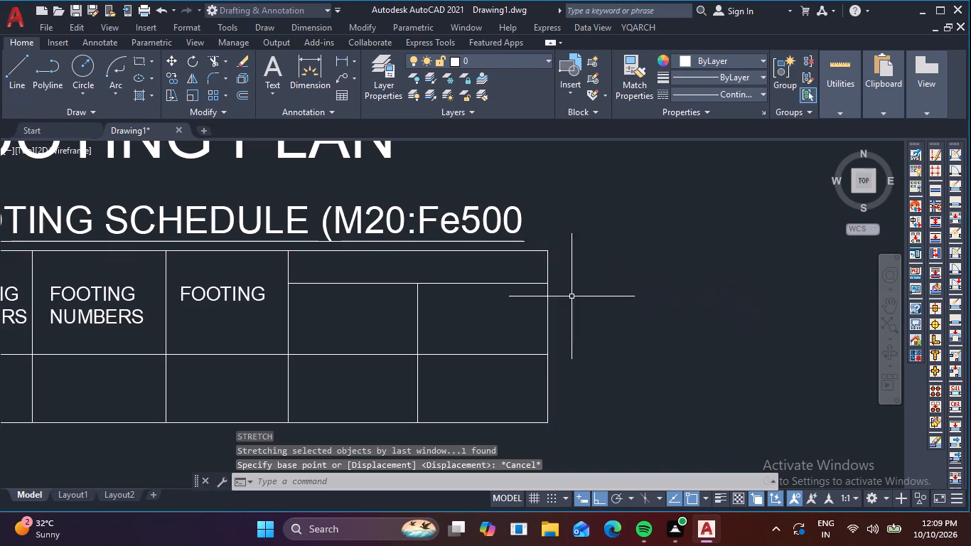
Stretch the footing schedule border's right edge outward by about 2290 mm to widen the table.
click(563, 310)
click(539, 306)
click(549, 335)
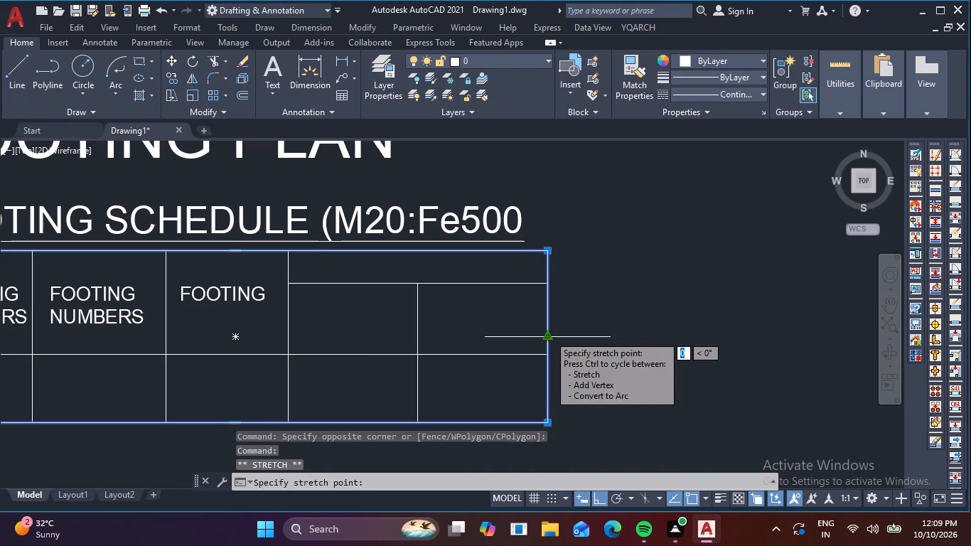
click(753, 340)
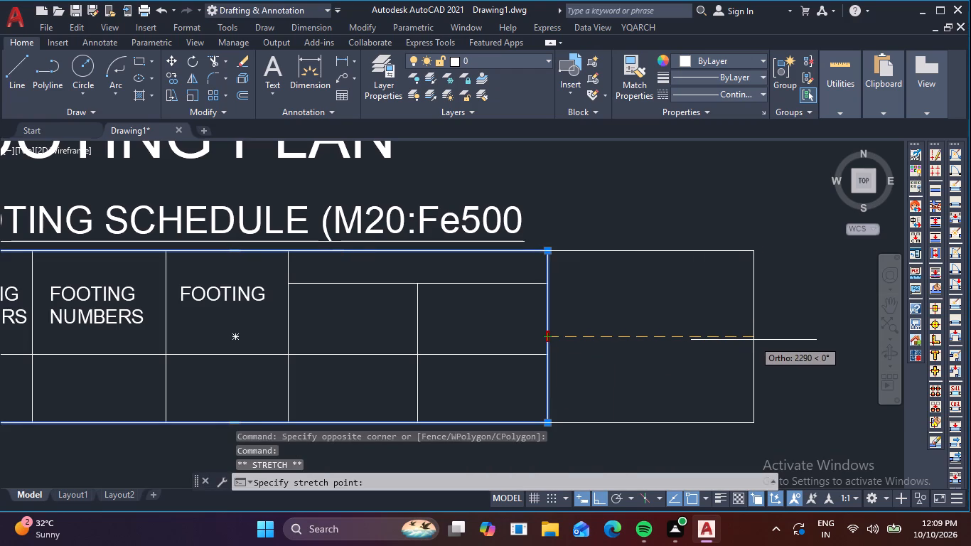
key(Escape)
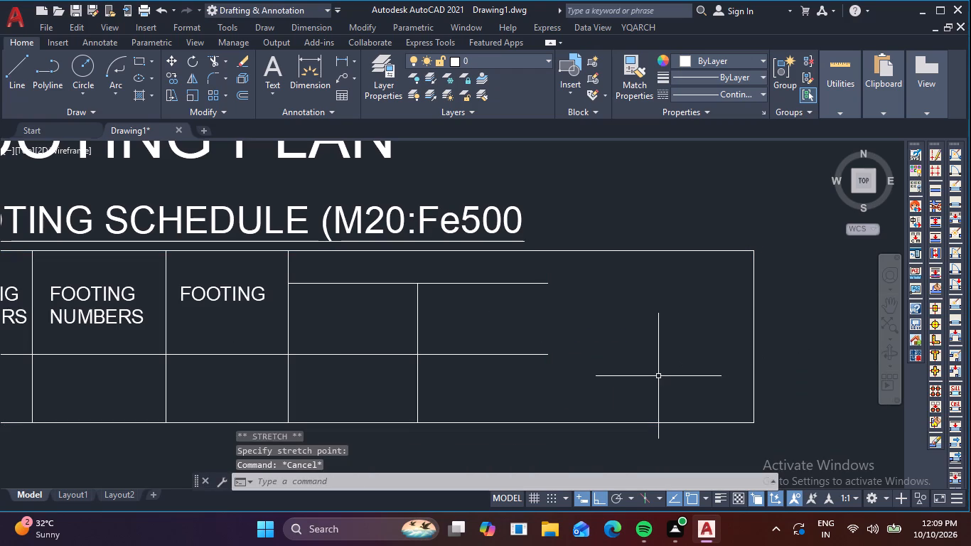
Extend the wide column's upper and lower horizontal lines to the table's new right edge.
key(e)
key(x)
key(space)
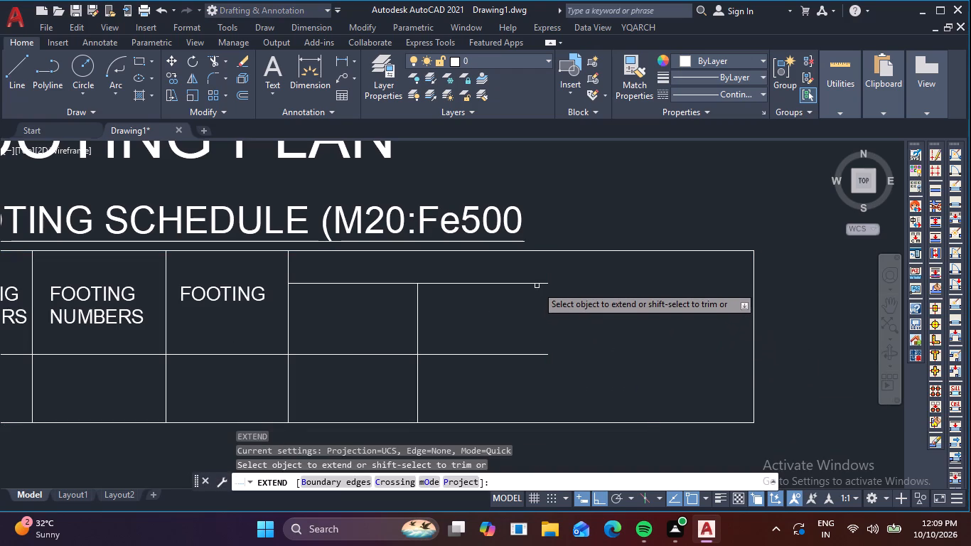
click(538, 285)
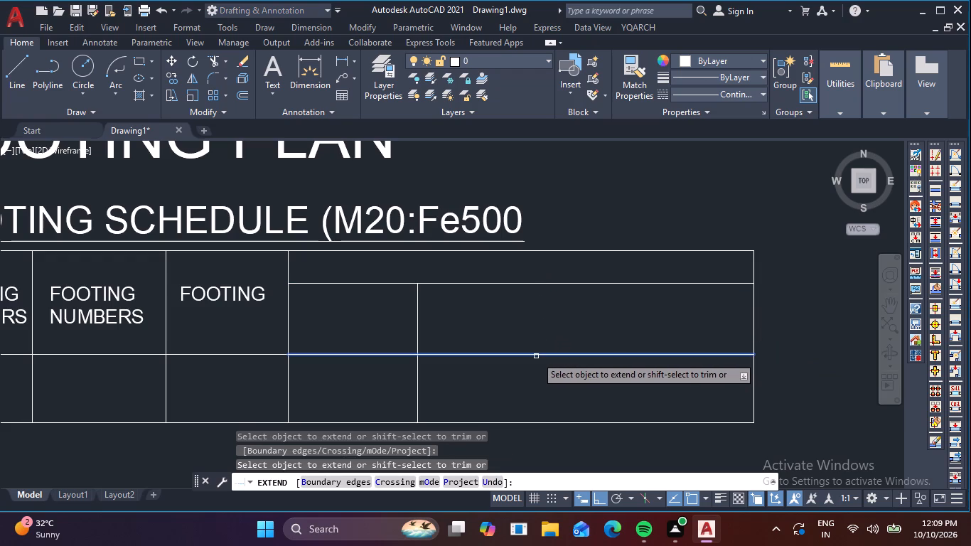
click(536, 356)
key(Escape)
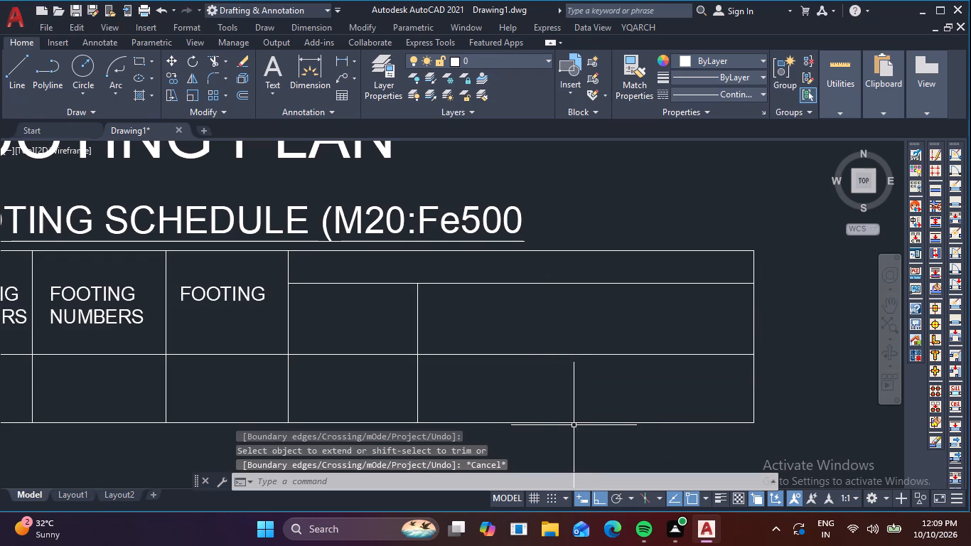
Move the wide column's vertical divider about 569 mm left along the upper horizontal line.
drag(465, 320, 444, 318)
click(407, 318)
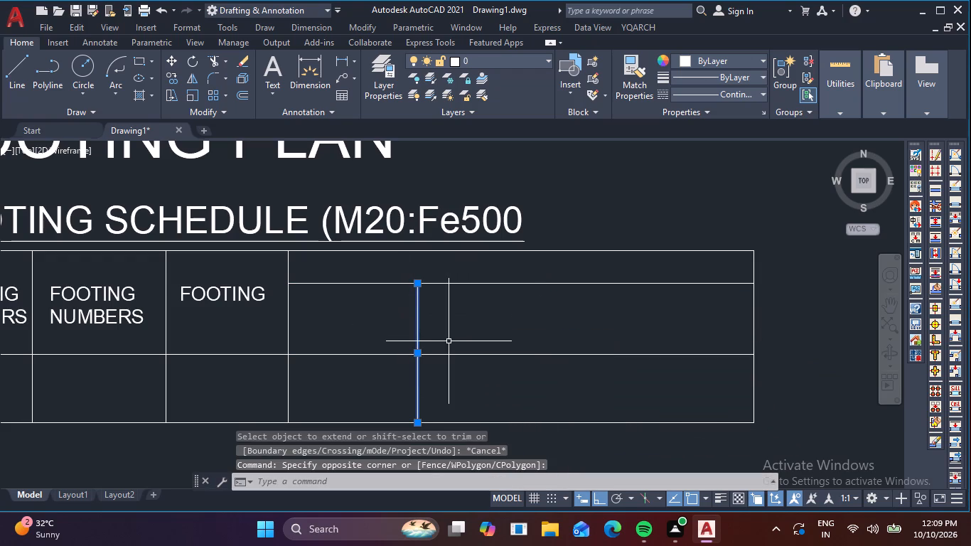
key(m)
key(space)
click(417, 284)
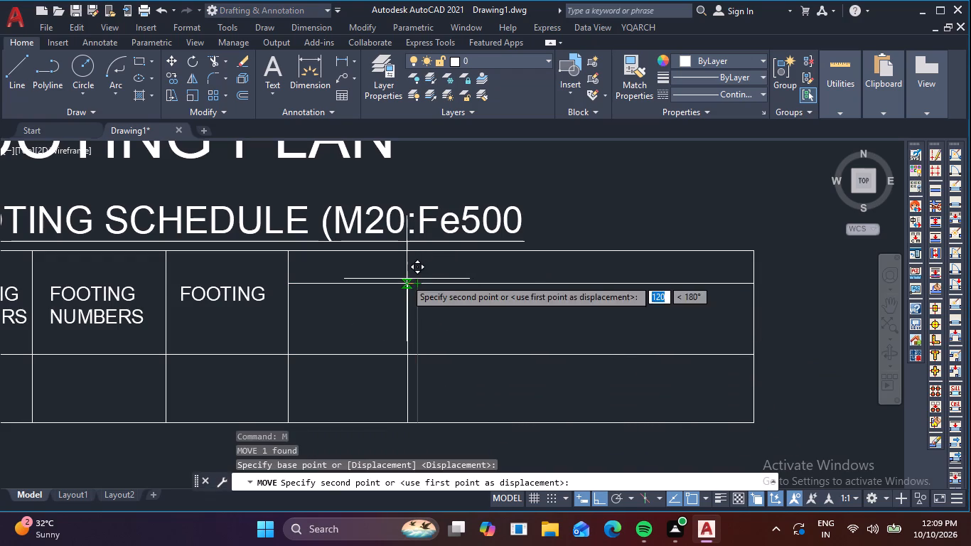
click(366, 285)
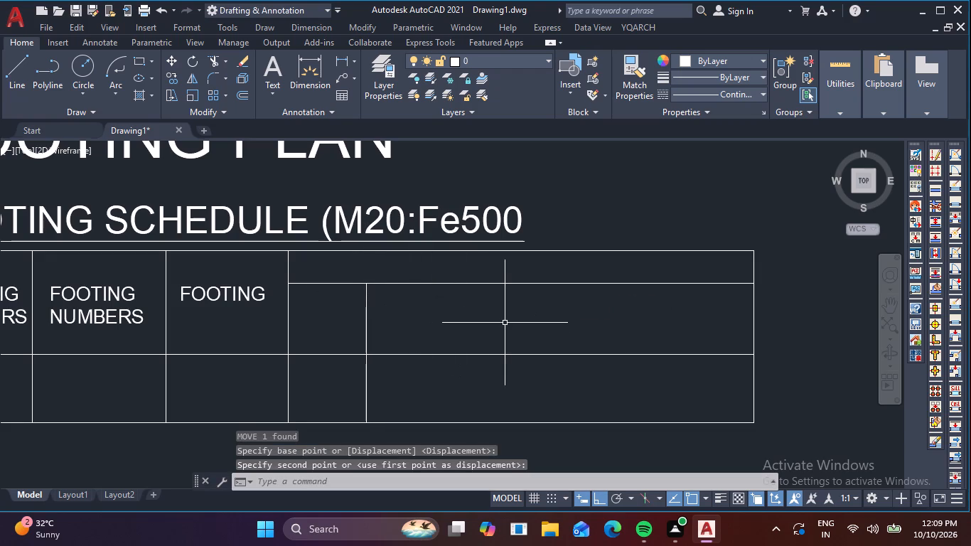
Draw two more vertical dividers to the table's bottom edge, one from the upper horizontal line and one further right from the top edge.
key(l)
key(space)
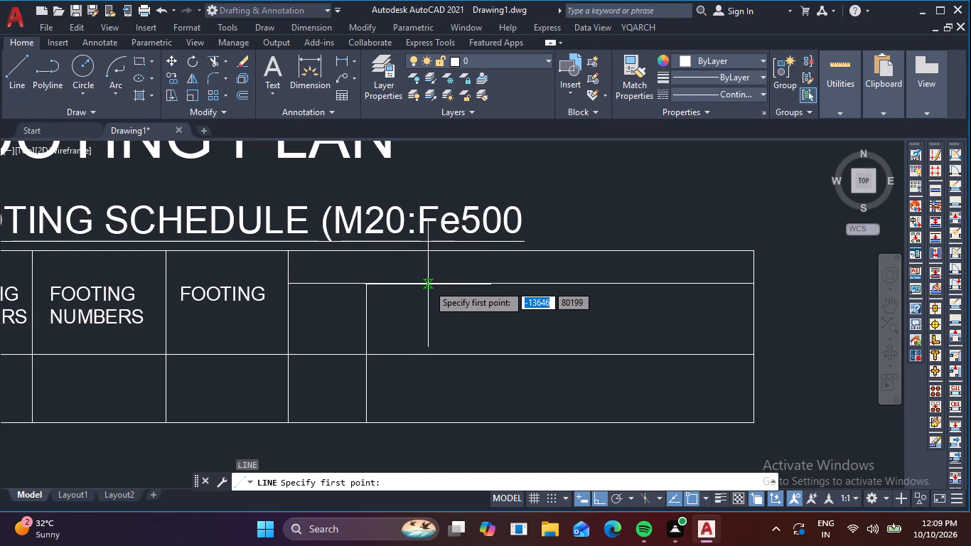
click(437, 284)
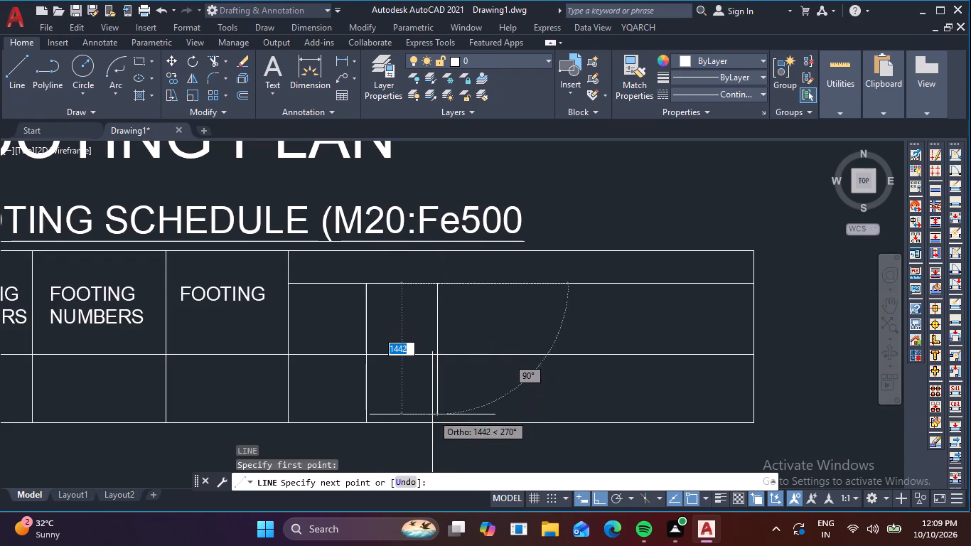
click(436, 423)
key(space)
key(space)
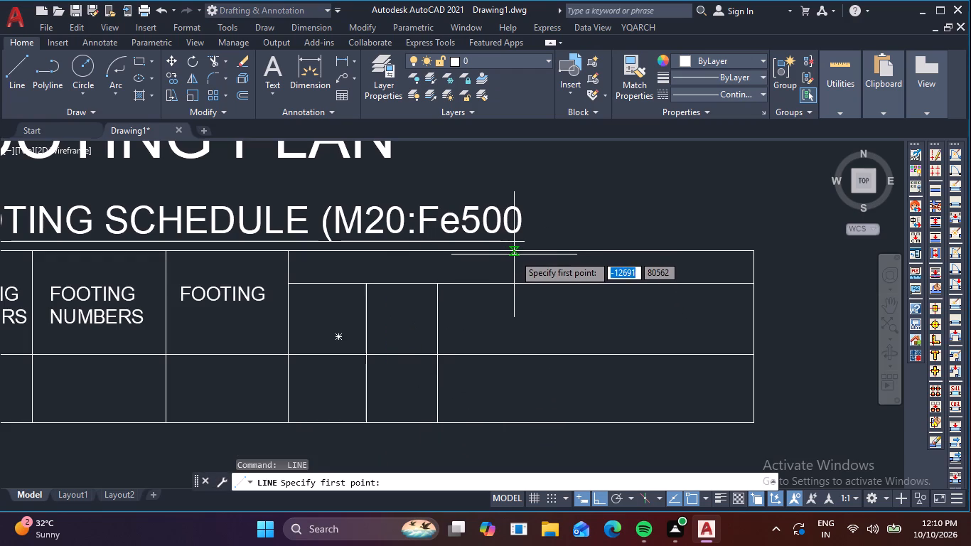
click(514, 252)
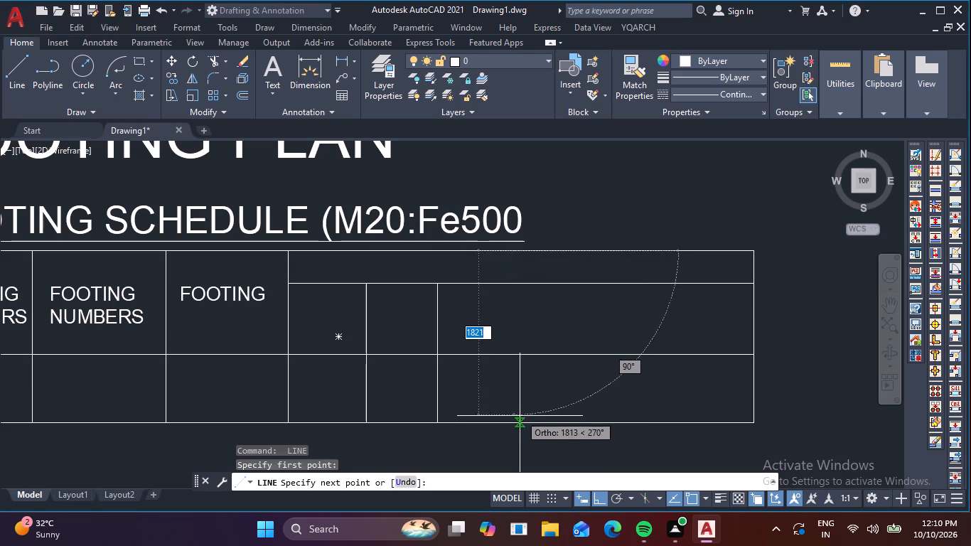
click(517, 422)
key(space)
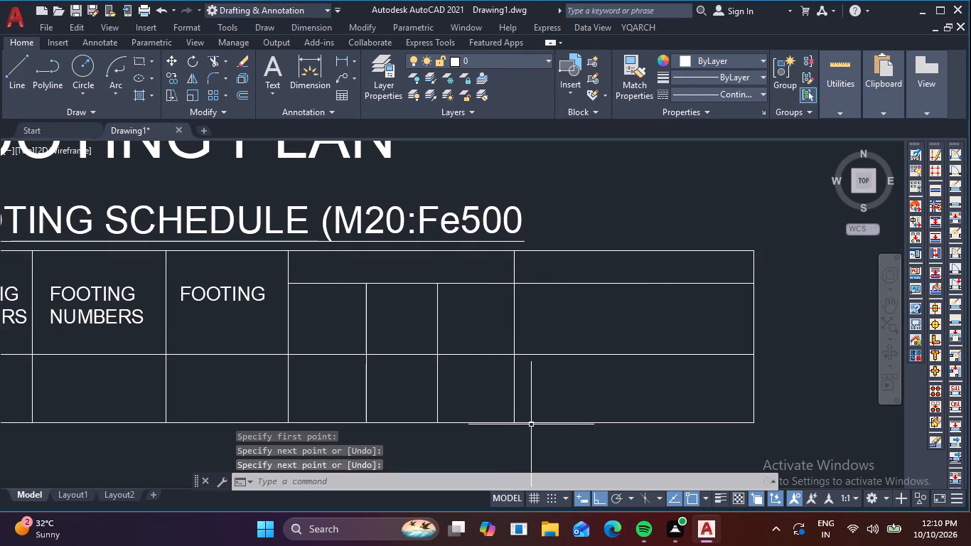
In the last column, draw a horizontal line across the header's lower part and a vertical divider from its midpoint to the bottom edge.
key(space)
click(516, 322)
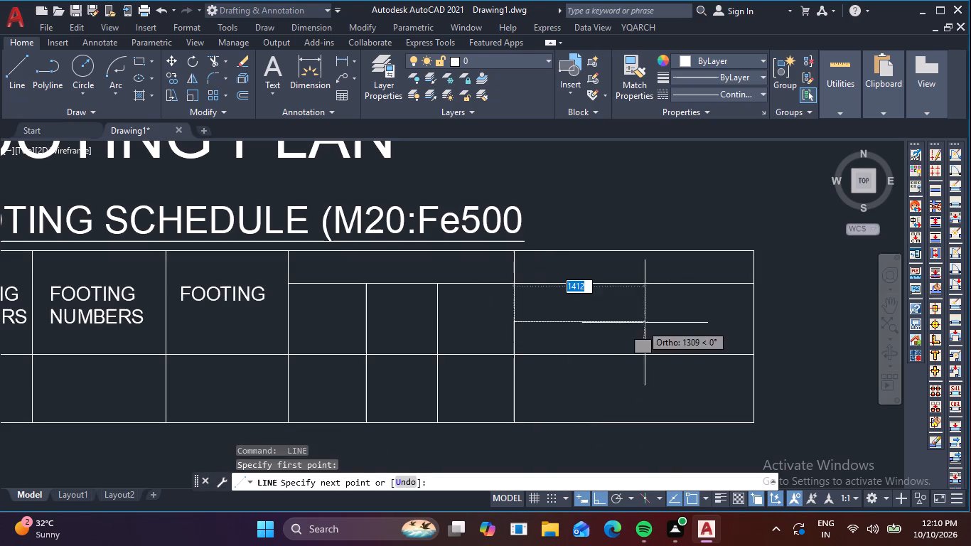
click(751, 326)
key(space)
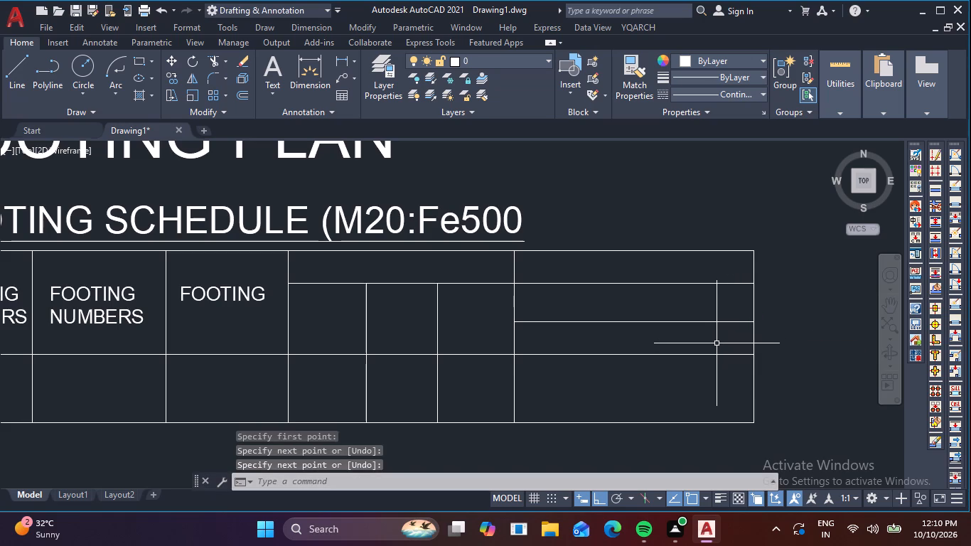
key(space)
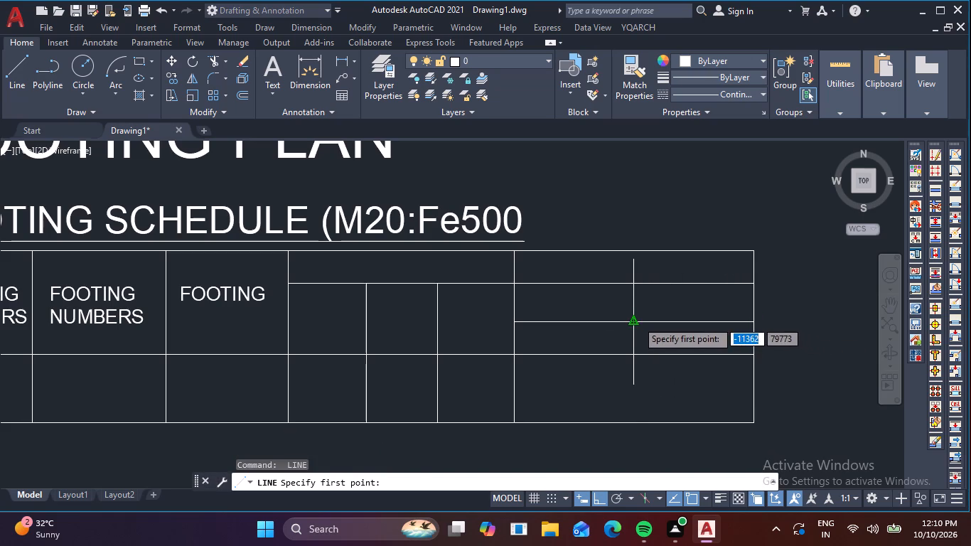
click(637, 321)
click(634, 417)
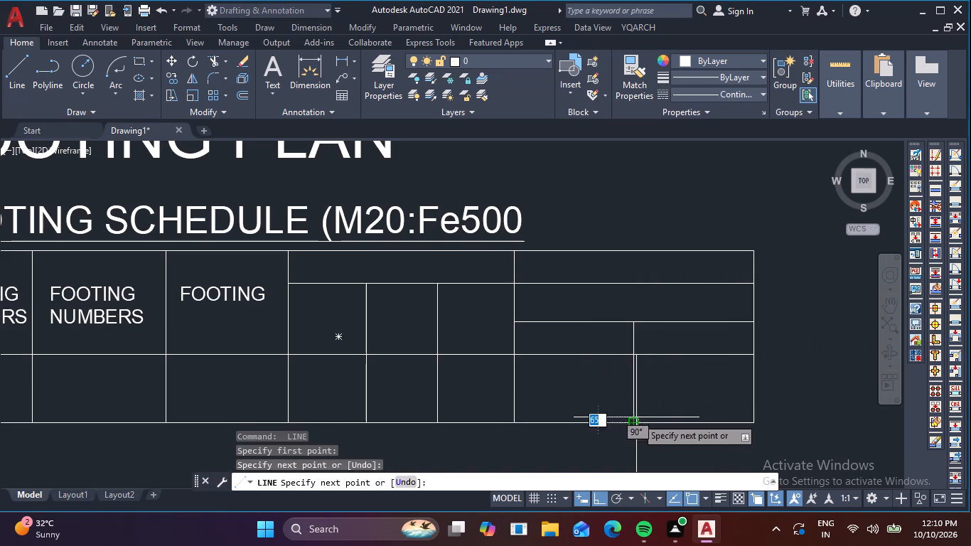
key(Escape)
Add TYPE as a second line to the third column's FOOTING label.
scroll(667, 431, down, 1)
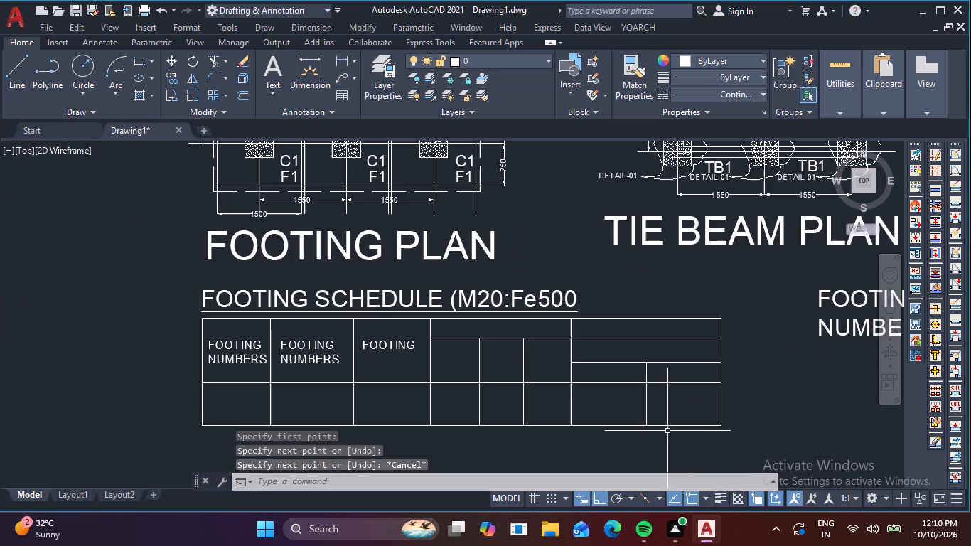
middle_drag(648, 433, 731, 375)
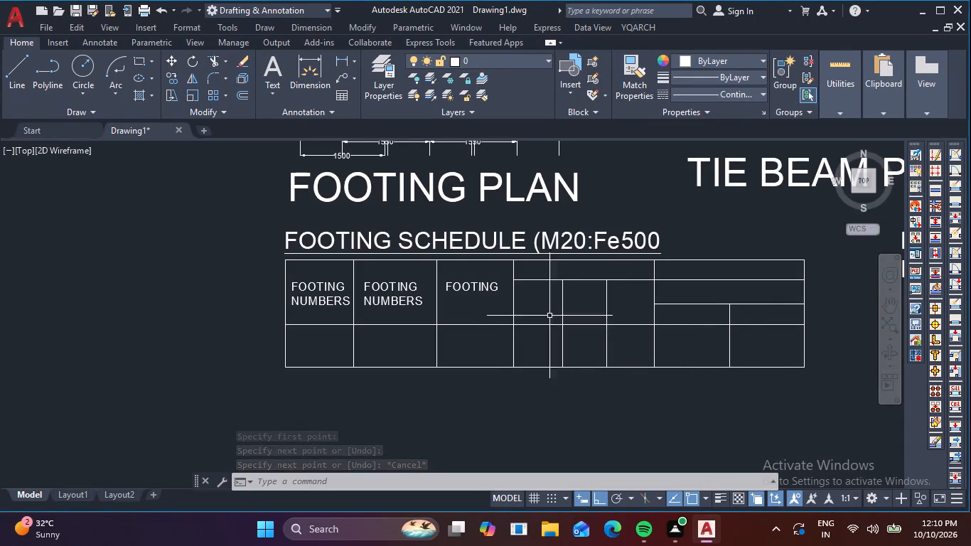
double_click(485, 288)
click(502, 287)
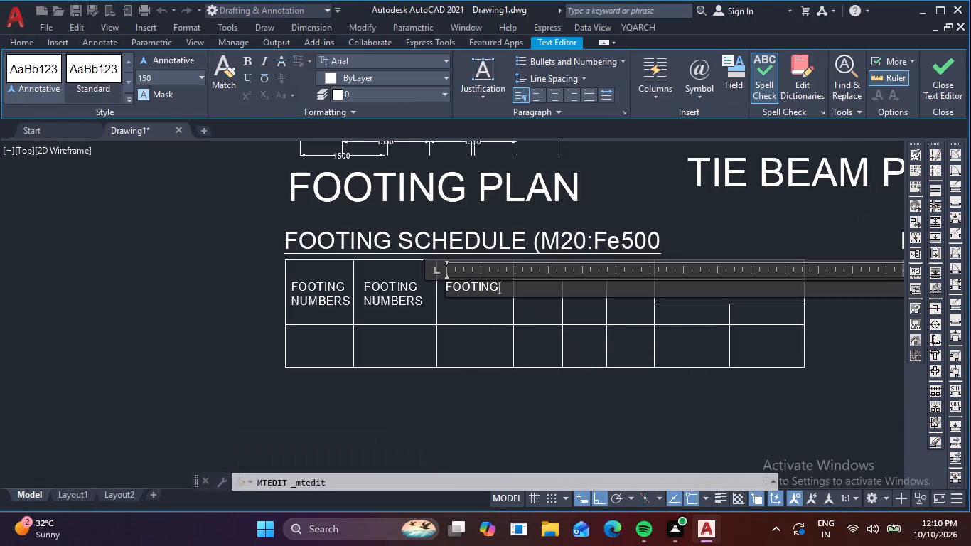
key(Return)
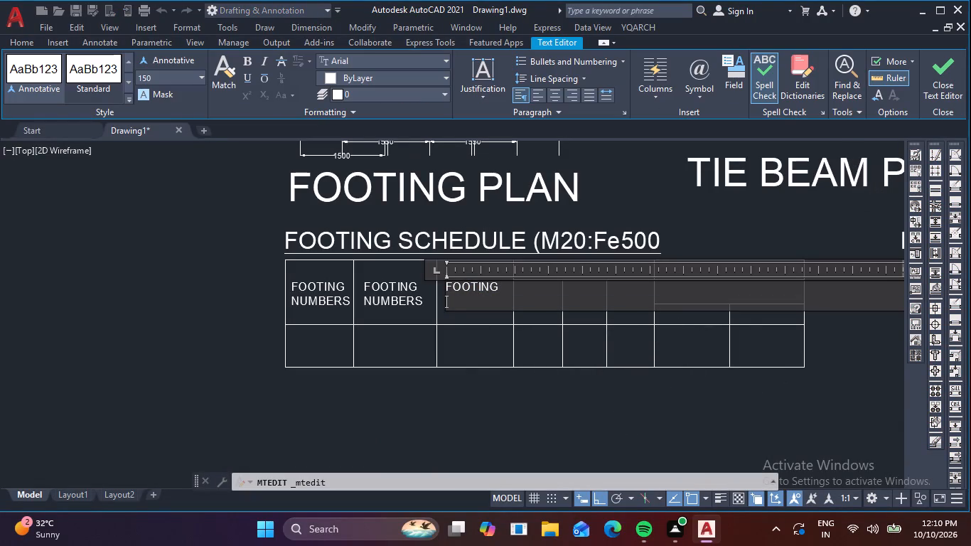
text(TY)
text(PE)
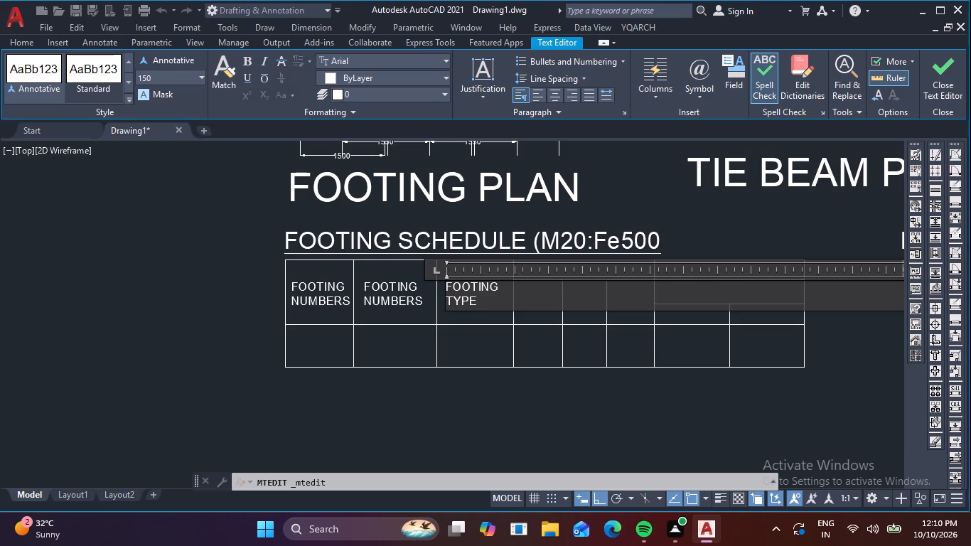
Centre-align both lines of the FOOTING TYPE label and finish the text edit.
drag(477, 310, 429, 287)
drag(483, 297, 431, 278)
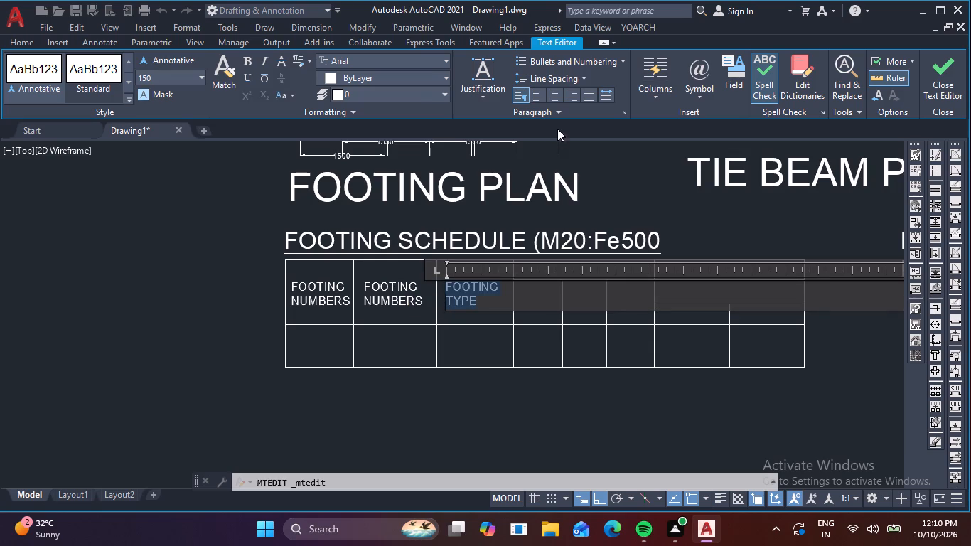
click(551, 96)
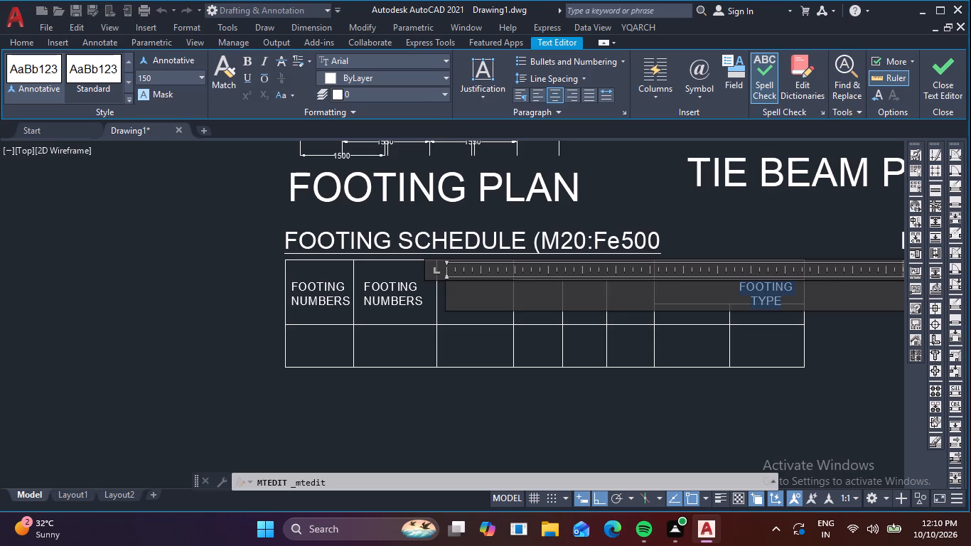
click(494, 345)
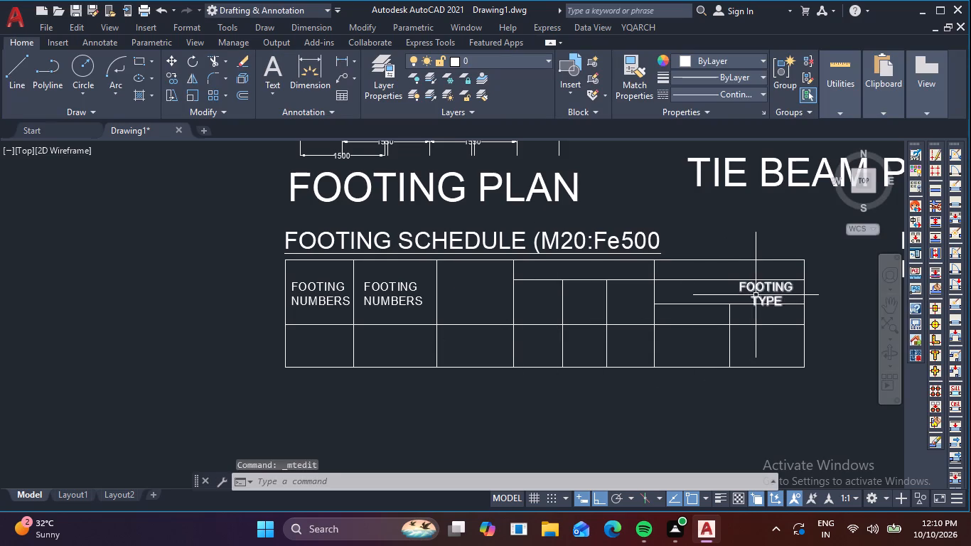
Move the FOOTING TYPE label horizontally into the header cell of the schedule's third column.
click(756, 295)
text(M)
key(space)
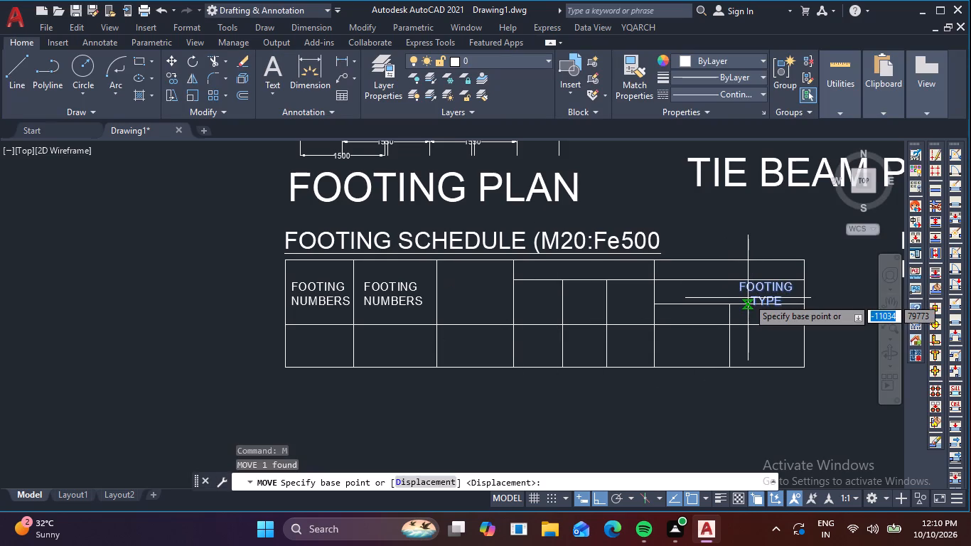
click(751, 294)
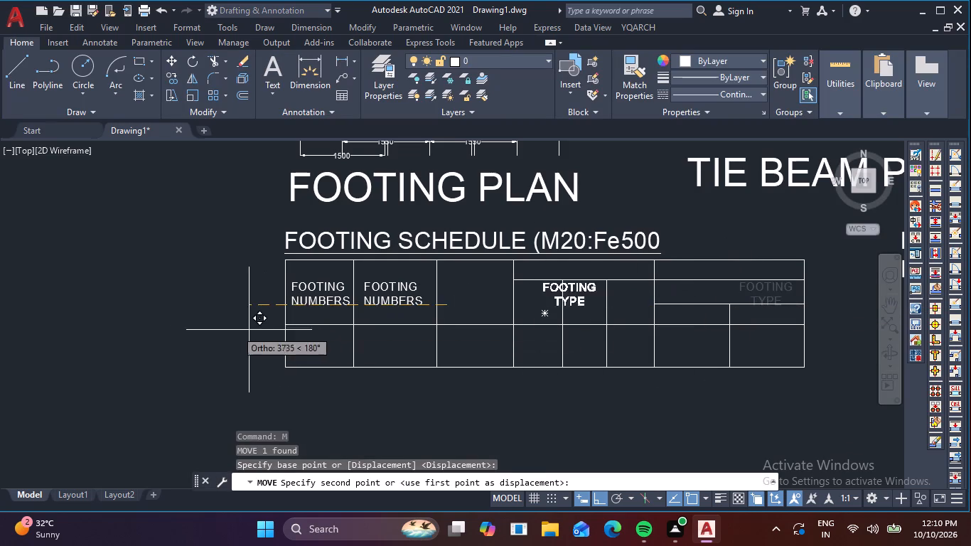
scroll(147, 321, up, 2)
scroll(158, 320, down, 2)
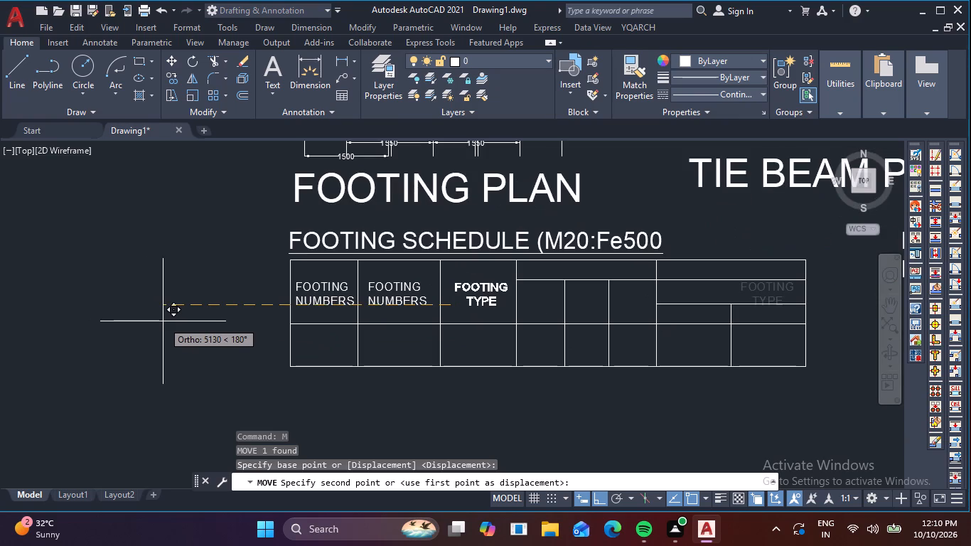
click(166, 321)
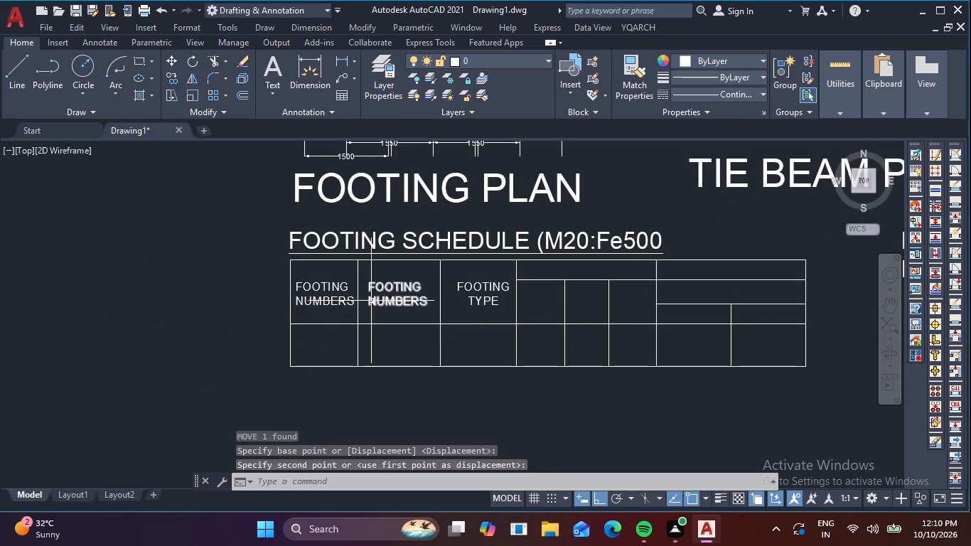
Open the second column's FOOTING NUMBERS label for editing and narrow its text frame to roughly the column's width.
double_click(375, 300)
scroll(596, 293, down, 3)
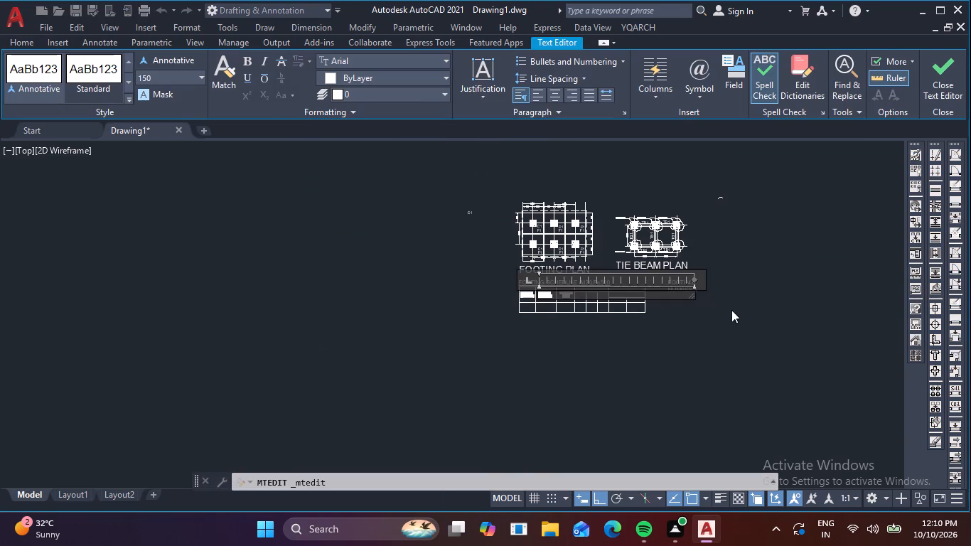
drag(691, 278, 557, 297)
scroll(557, 297, up, 4)
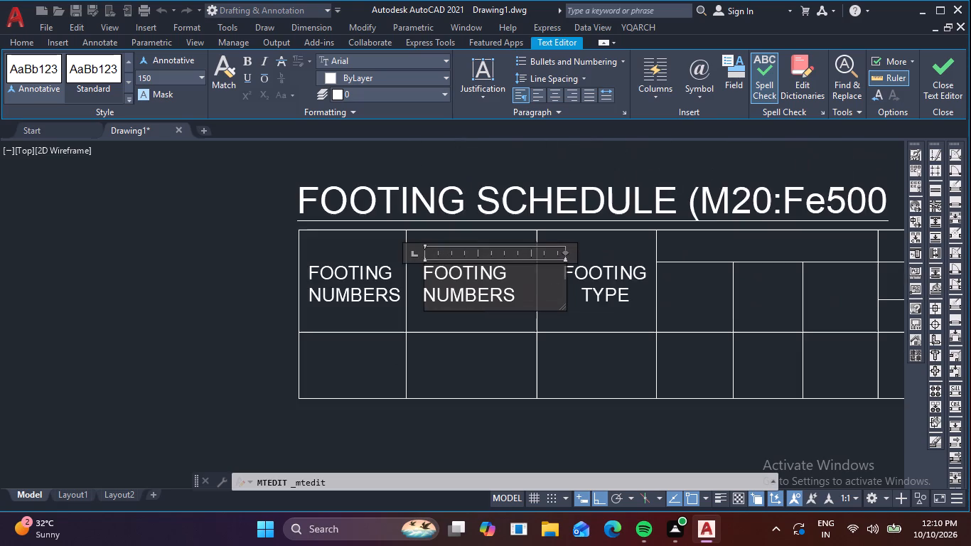
drag(563, 250, 537, 250)
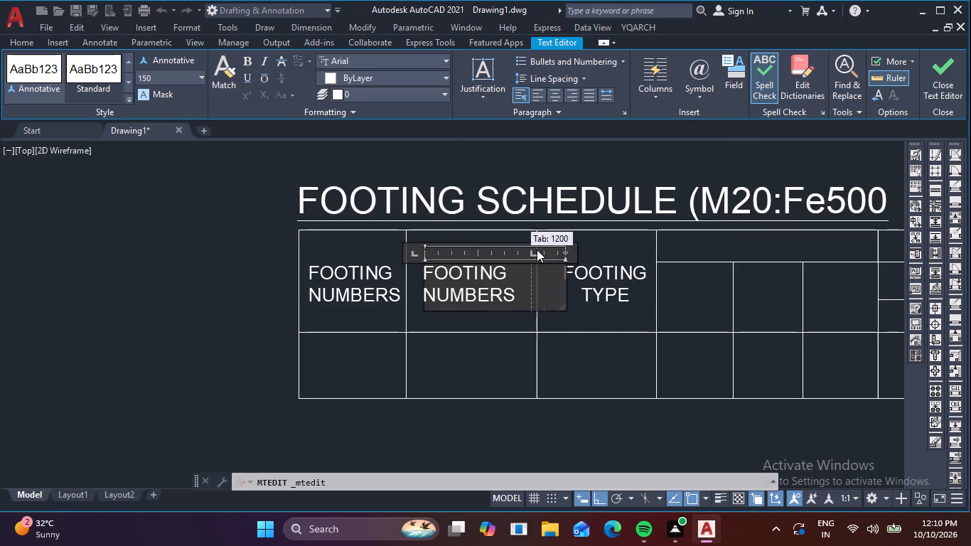
drag(537, 250, 546, 256)
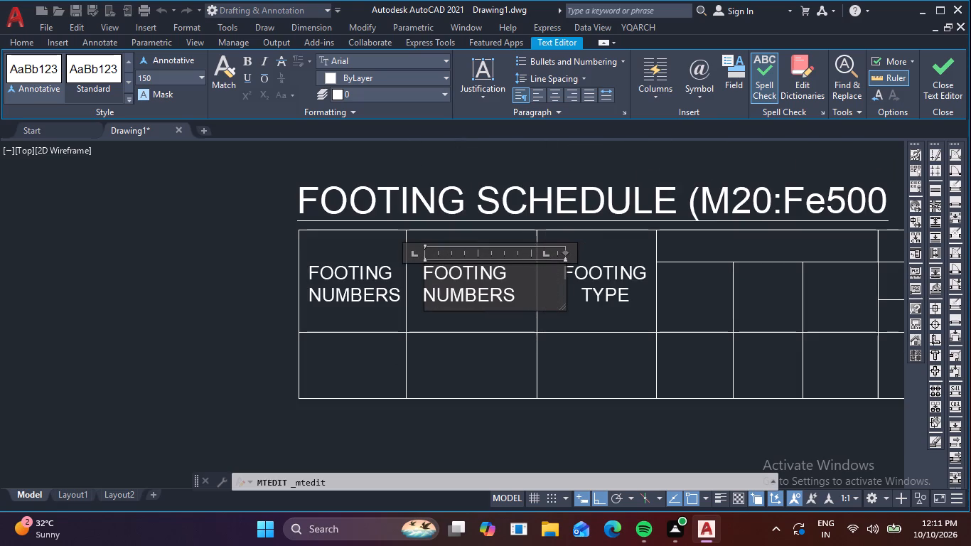
Replace the second column's label text with COLUMN NUMBER and finish the text edit.
click(525, 293)
key(BackSpace)
key(BackSpace)
key(BackSpace)
key(BackSpace)
key(BackSpace)
key(BackSpace)
key(BackSpace)
key(BackSpace)
key(BackSpace)
key(BackSpace)
key(BackSpace)
key(BackSpace)
key(BackSpace)
key(BackSpace)
key(BackSpace)
key(BackSpace)
key(BackSpace)
key(BackSpace)
key(BackSpace)
key(BackSpace)
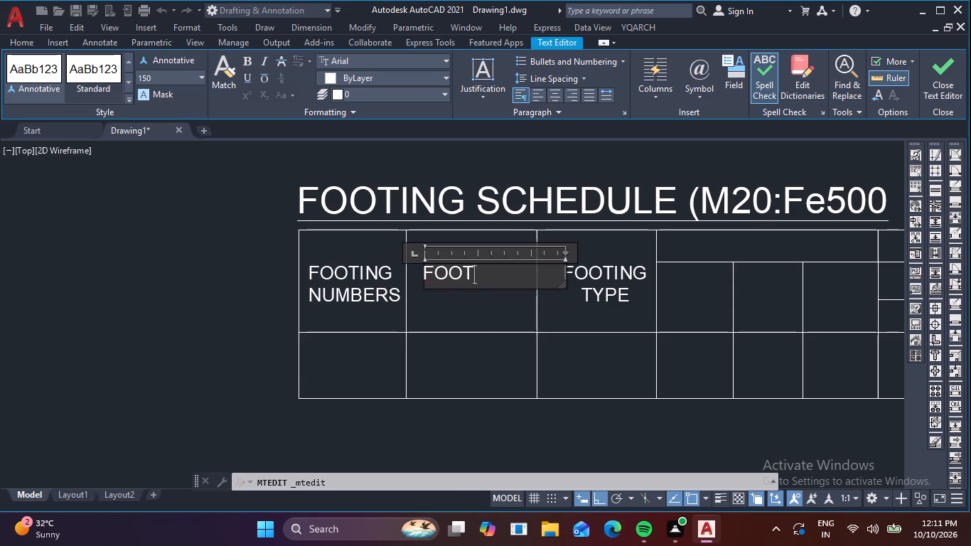
text(COLUMN)
key(space)
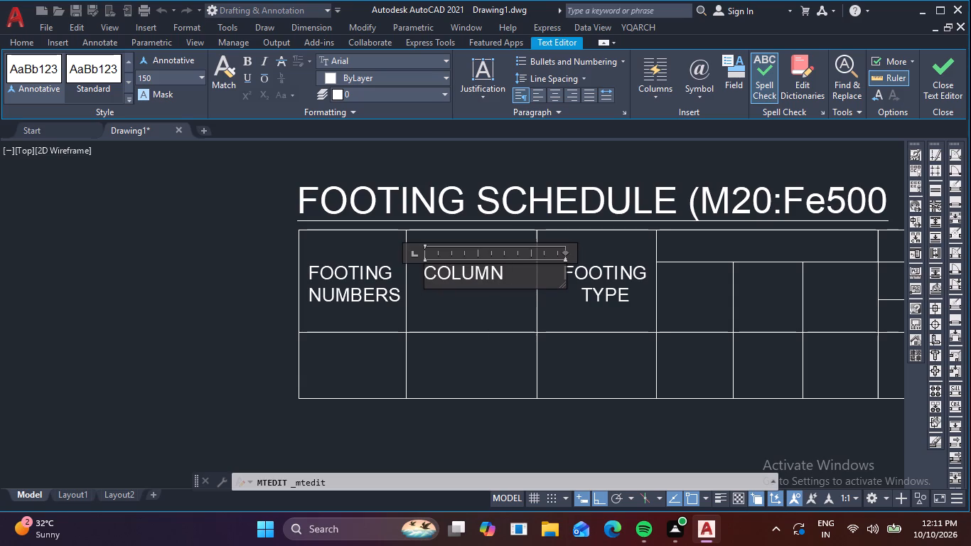
key(n)
text(UM)
text(BER)
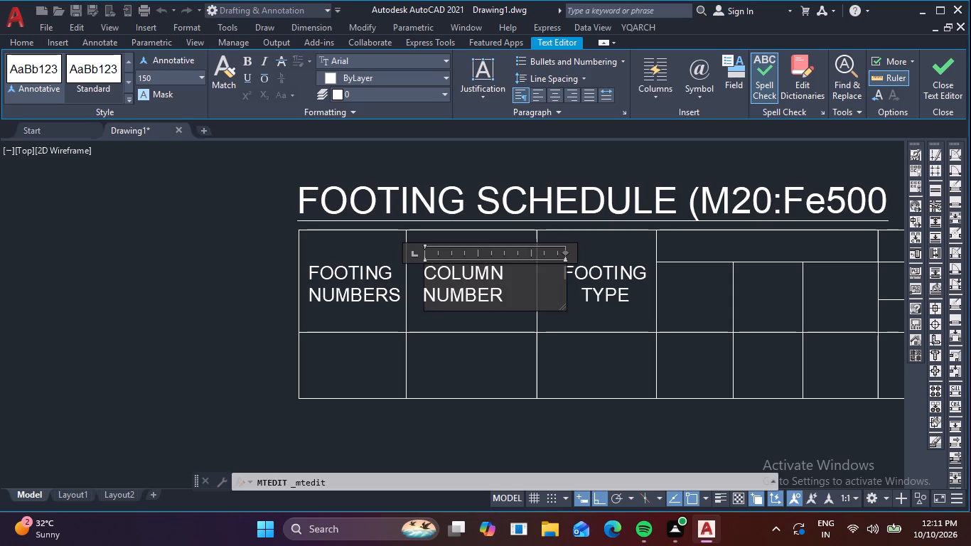
click(353, 373)
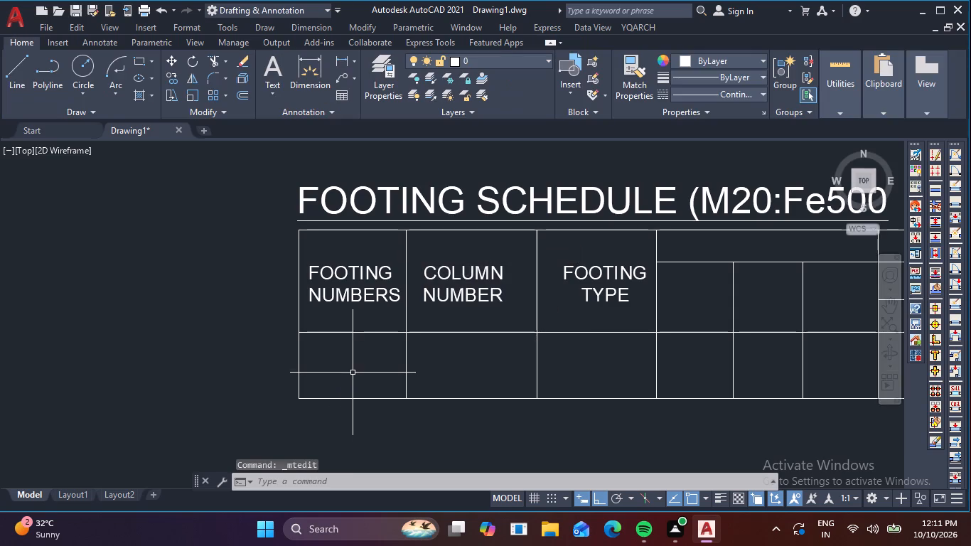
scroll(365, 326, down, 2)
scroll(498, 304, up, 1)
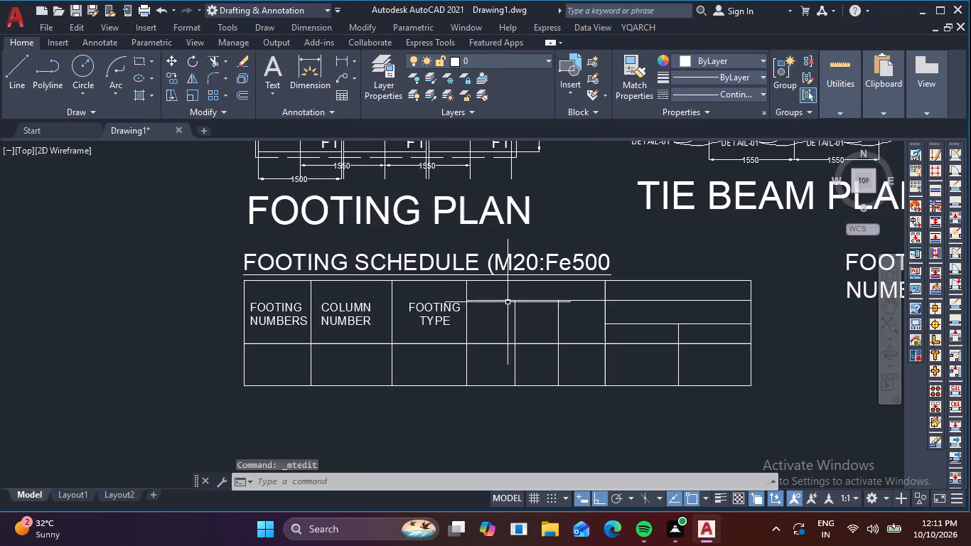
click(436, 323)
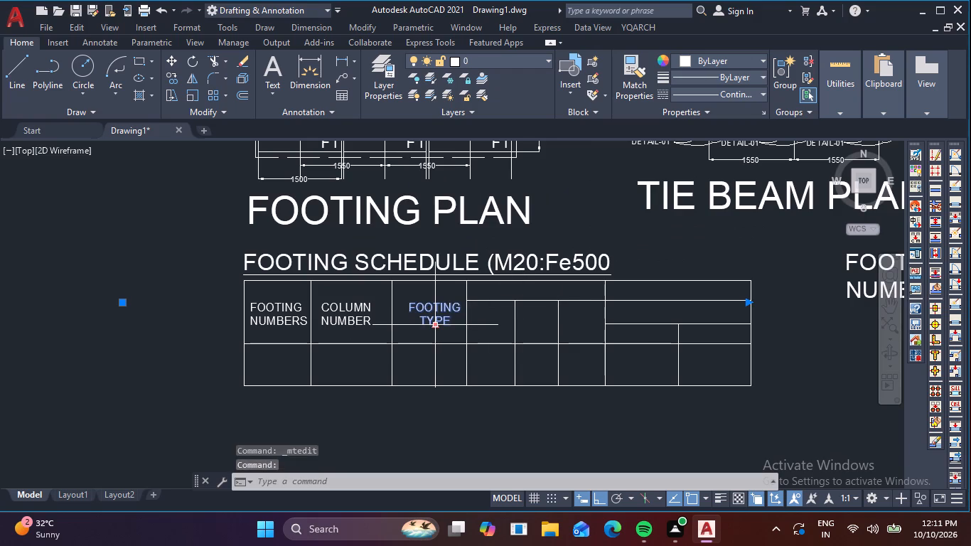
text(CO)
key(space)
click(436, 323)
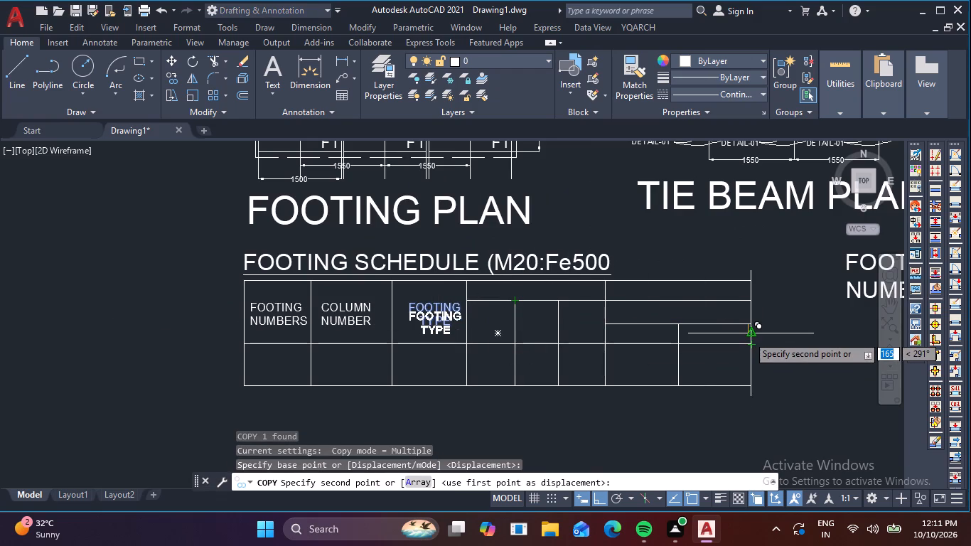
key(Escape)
Copy the COLUMN NUMBER label, with Ortho off, into the fourth column group's top header cell and its three sub-column header cells.
click(351, 314)
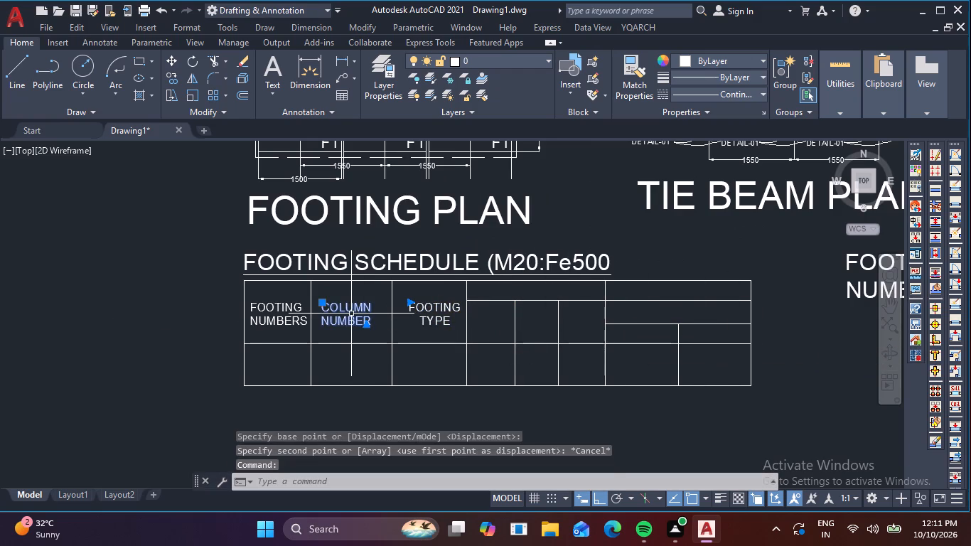
text(CO)
key(space)
drag(351, 314, 358, 314)
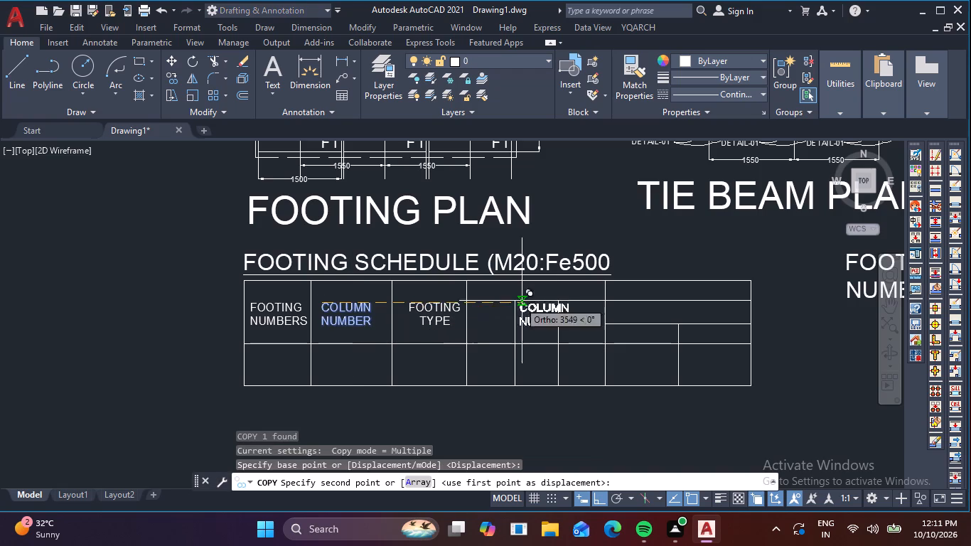
scroll(514, 294, up, 3)
key(F8)
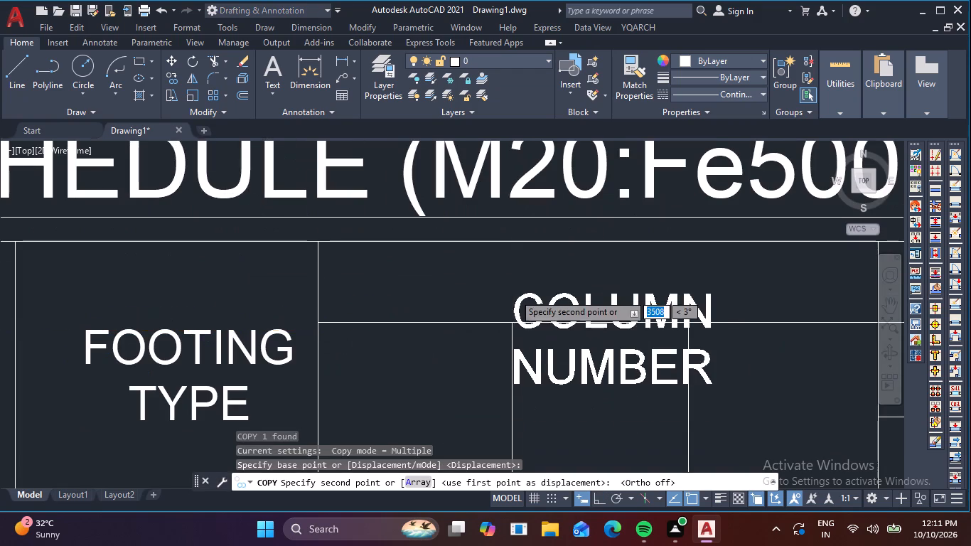
click(385, 254)
scroll(477, 287, down, 3)
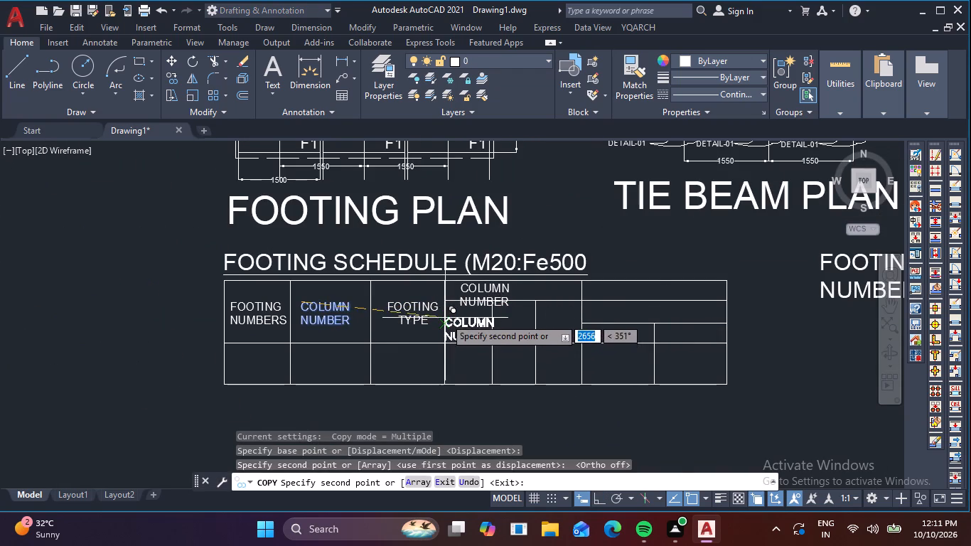
scroll(449, 312, up, 2)
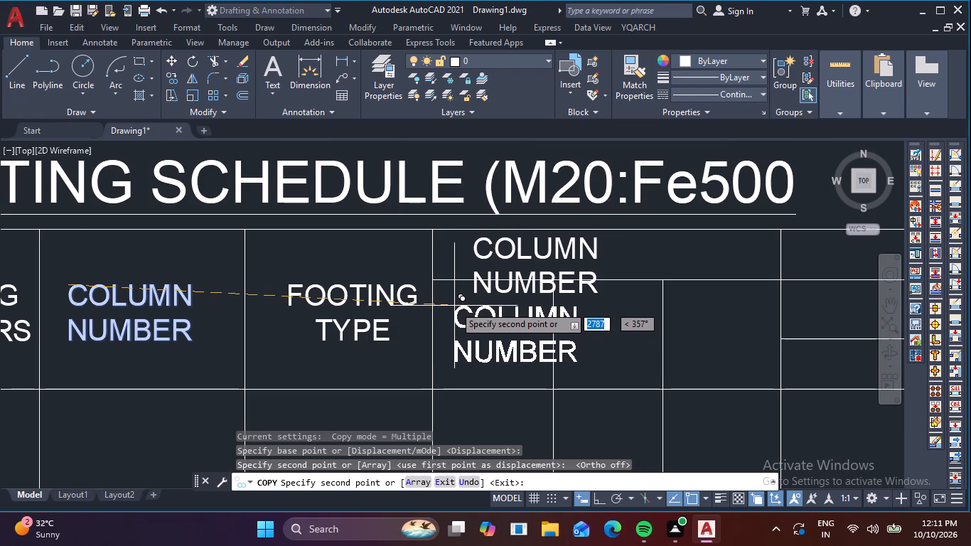
click(454, 307)
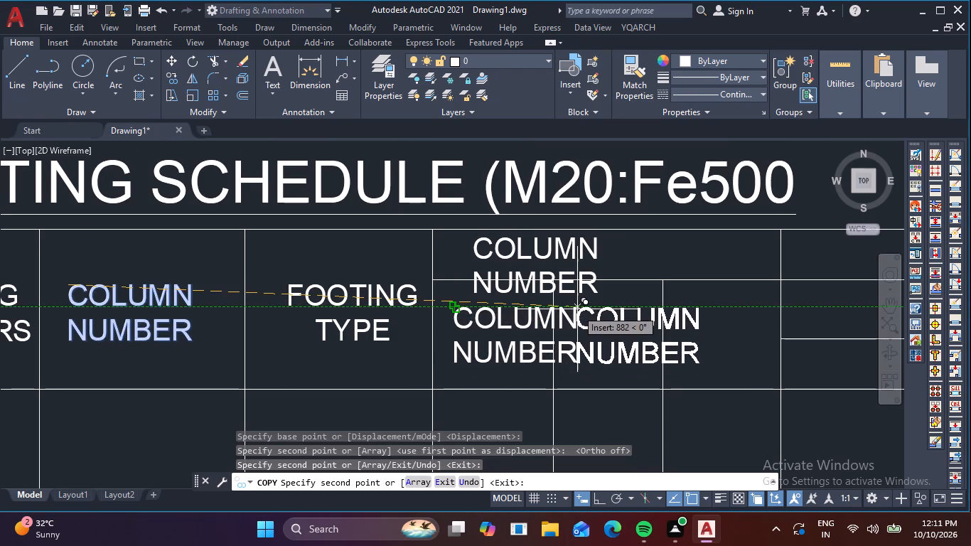
click(581, 311)
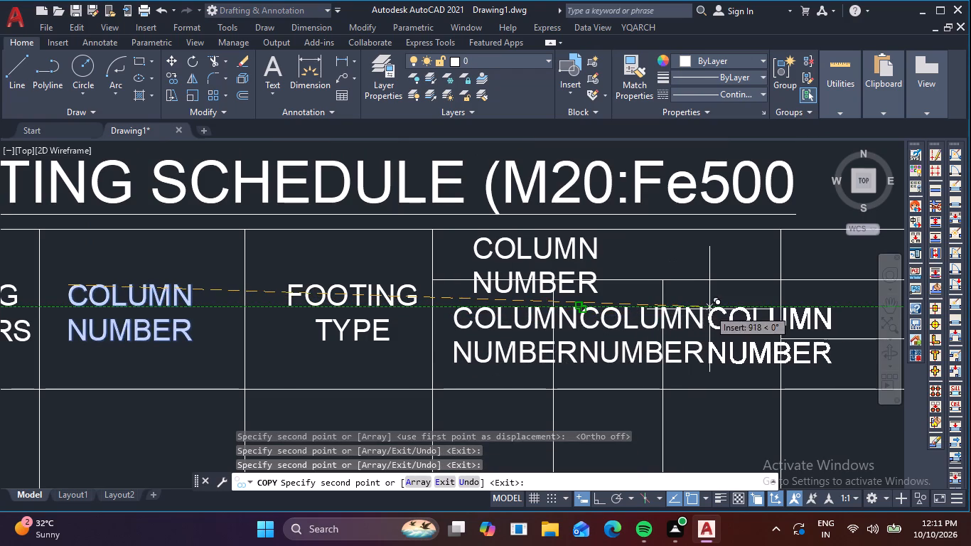
click(696, 305)
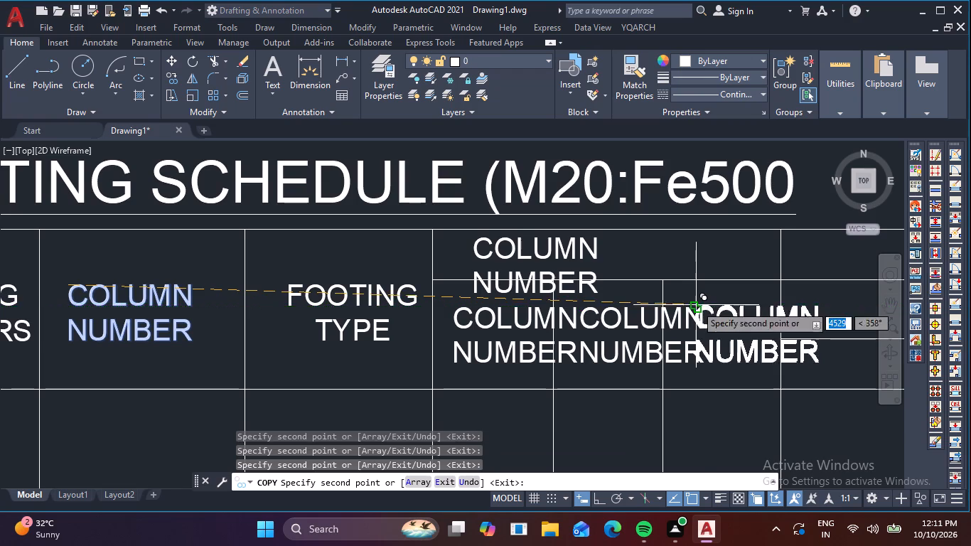
Place one more COLUMN NUMBER copy in the last column group's top header cell and end the copying.
scroll(742, 313, down, 2)
middle_drag(758, 313, 534, 291)
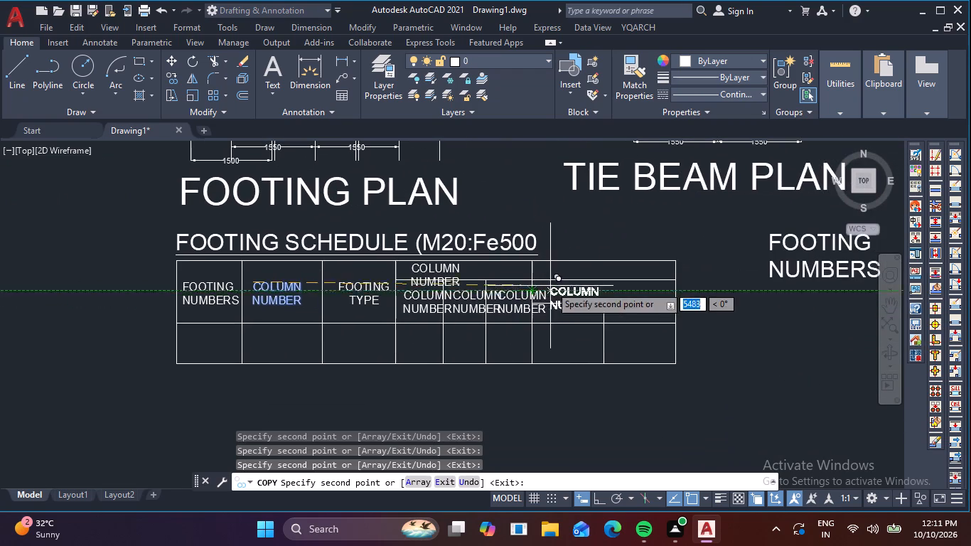
scroll(563, 274, up, 2)
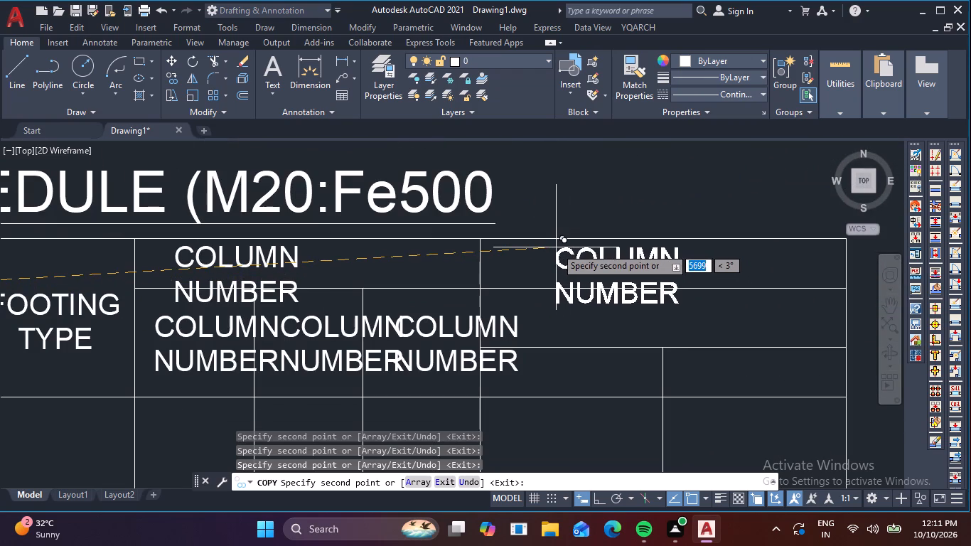
click(506, 253)
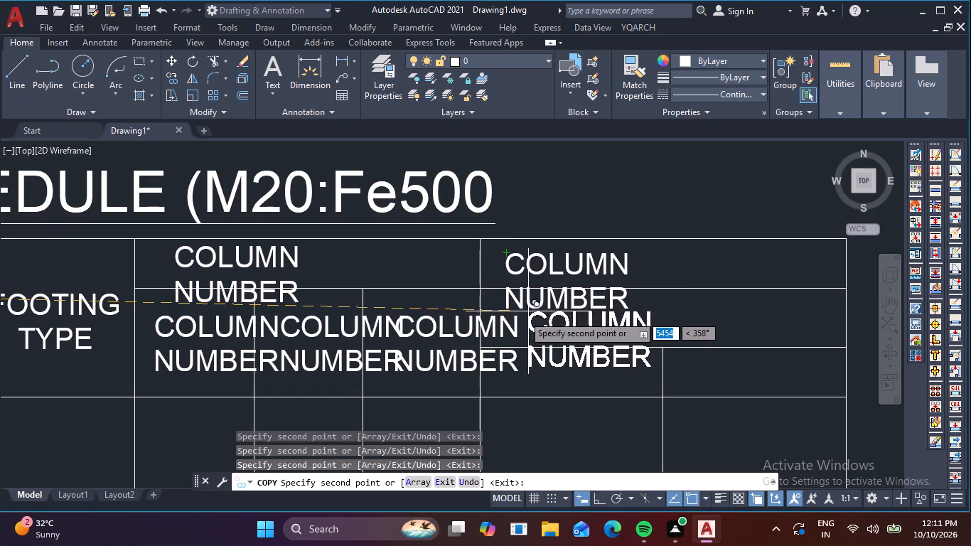
key(Escape)
Replace the fourth column group's top header text with FOOTING DIMENSION, widening its text frame so it fits on one line.
middle_drag(340, 269, 493, 256)
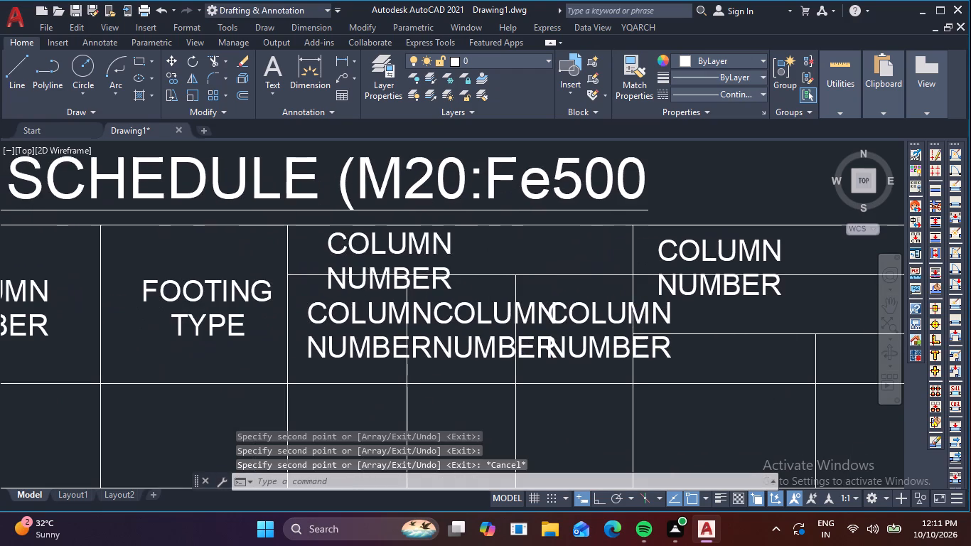
double_click(427, 248)
click(471, 279)
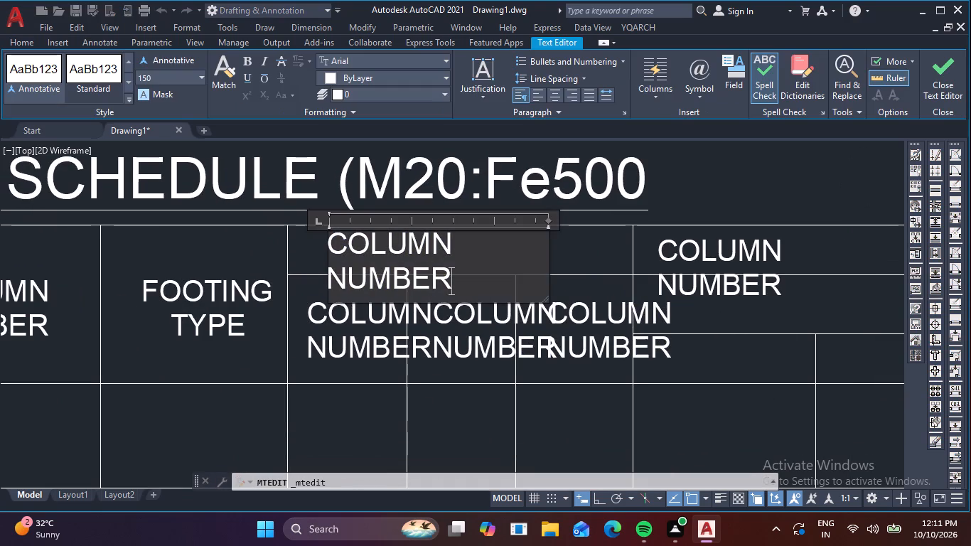
key(BackSpace)
key(BackSpace)
key(BackSpace)
key(BackSpace)
key(BackSpace)
key(BackSpace)
key(BackSpace)
key(BackSpace)
key(BackSpace)
key(BackSpace)
key(BackSpace)
key(BackSpace)
key(BackSpace)
key(BackSpace)
key(BackSpace)
key(BackSpace)
key(BackSpace)
key(BackSpace)
key(BackSpace)
key(BackSpace)
key(BackSpace)
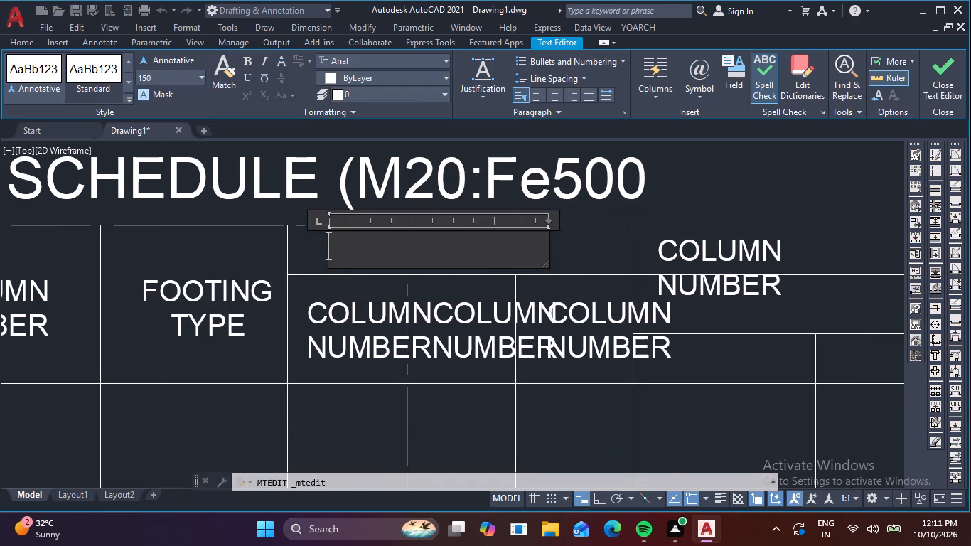
text(FOOTING)
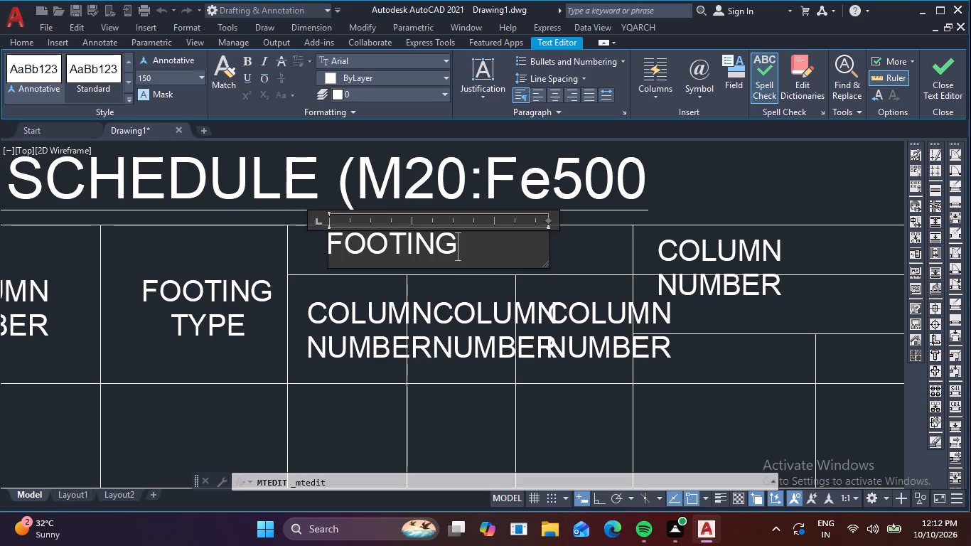
key(space)
text(DIMEN)
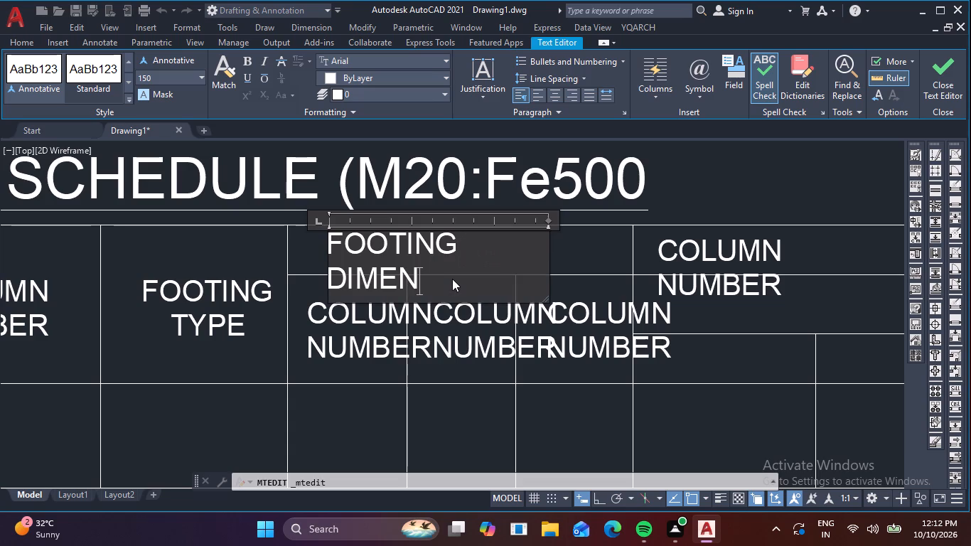
key(BackSpace)
key(BackSpace)
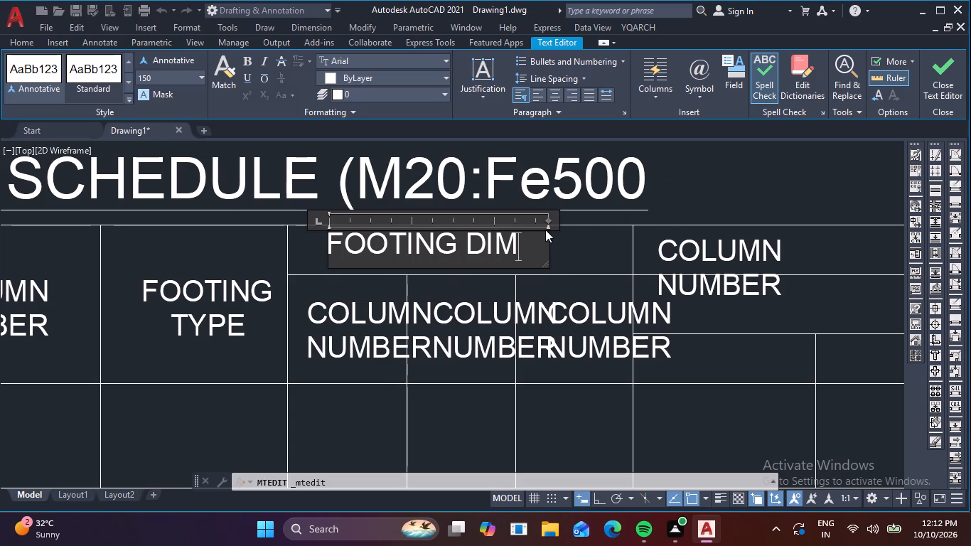
drag(545, 218, 696, 218)
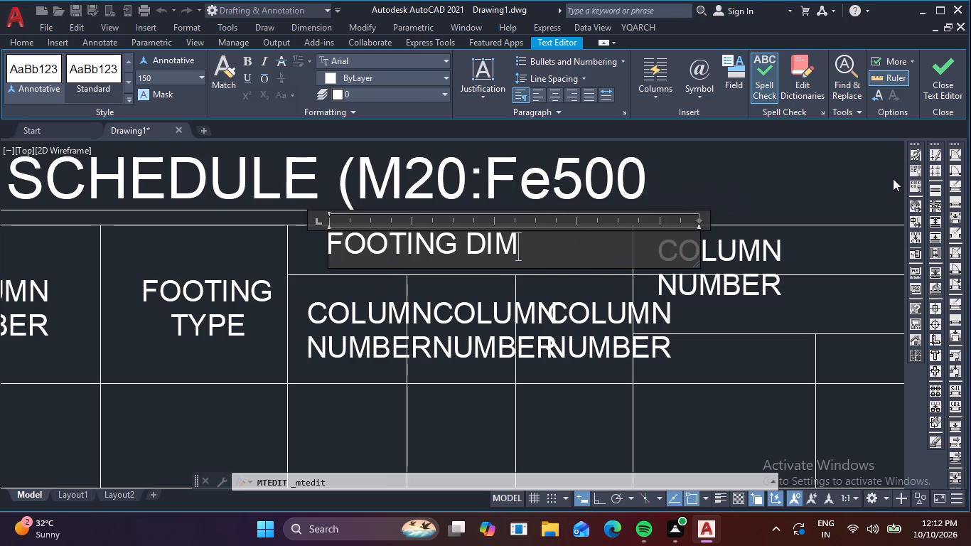
text(EN)
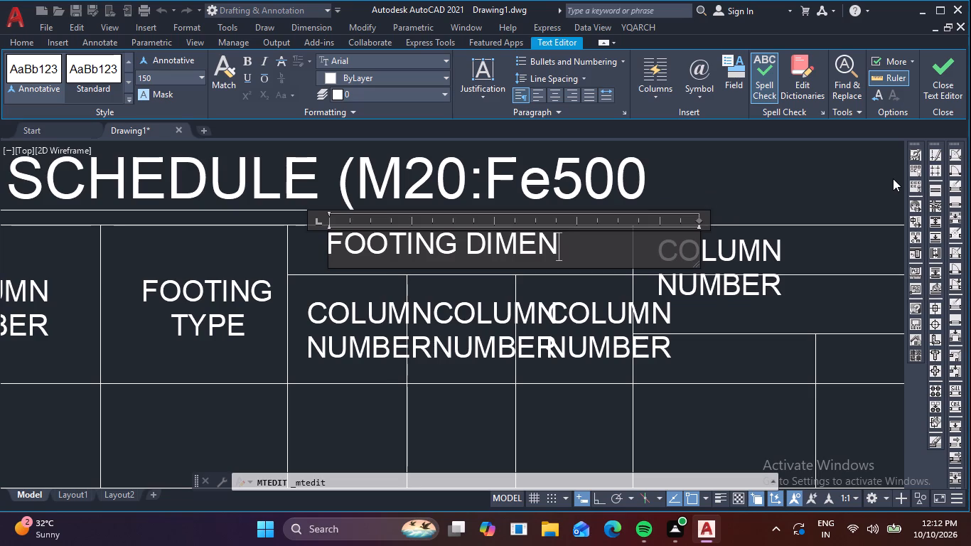
text(SION)
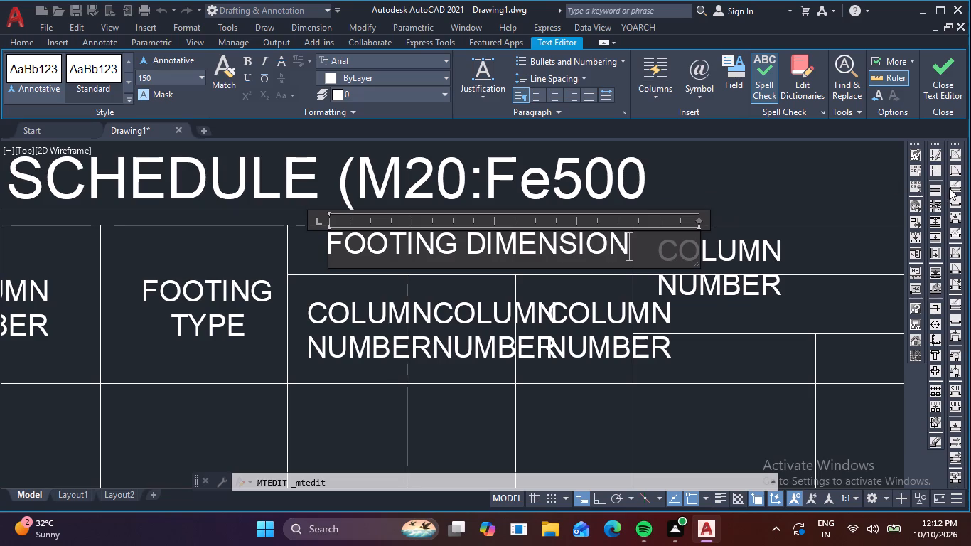
click(576, 285)
Move the FOOTING DIMENSION label so it sits centred inside the fourth column group's top header cell.
click(549, 251)
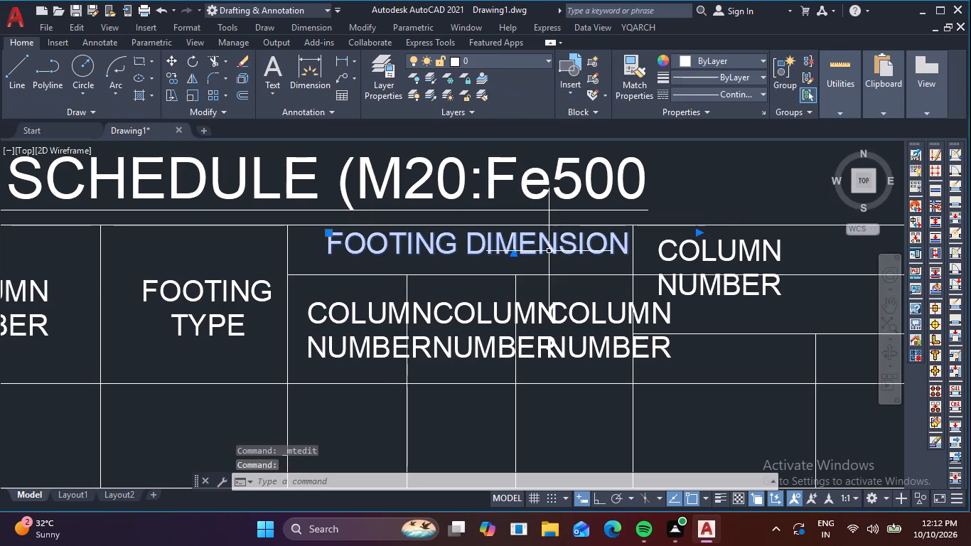
text(M)
key(space)
click(540, 247)
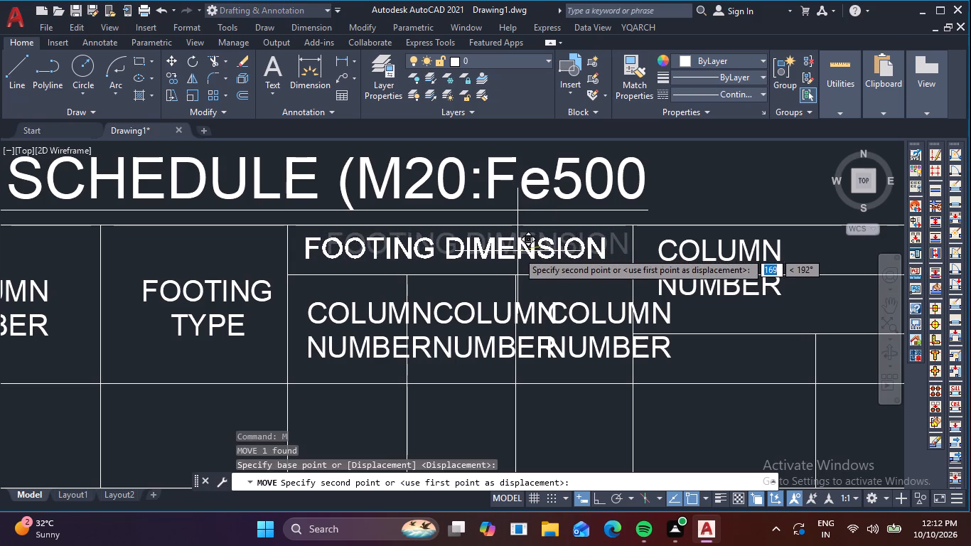
scroll(518, 252, up, 1)
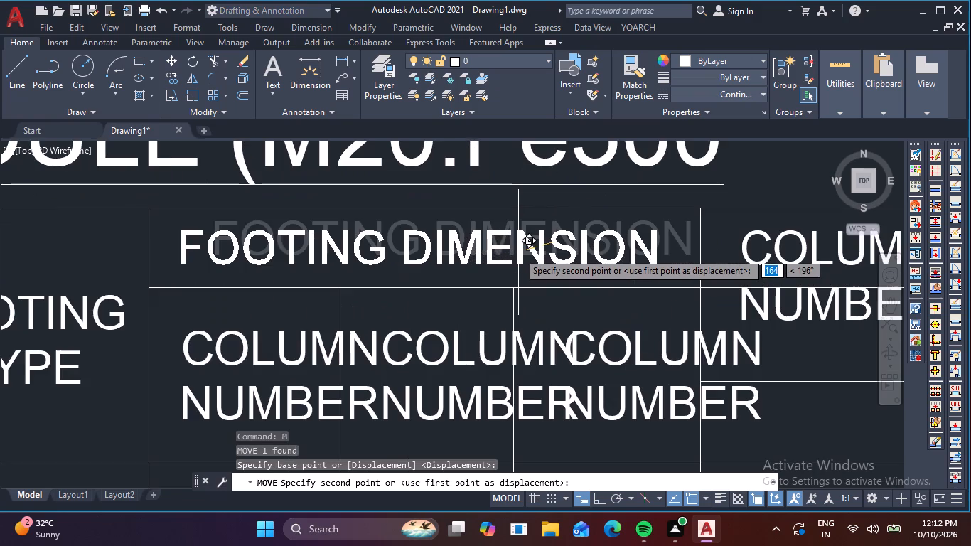
click(518, 252)
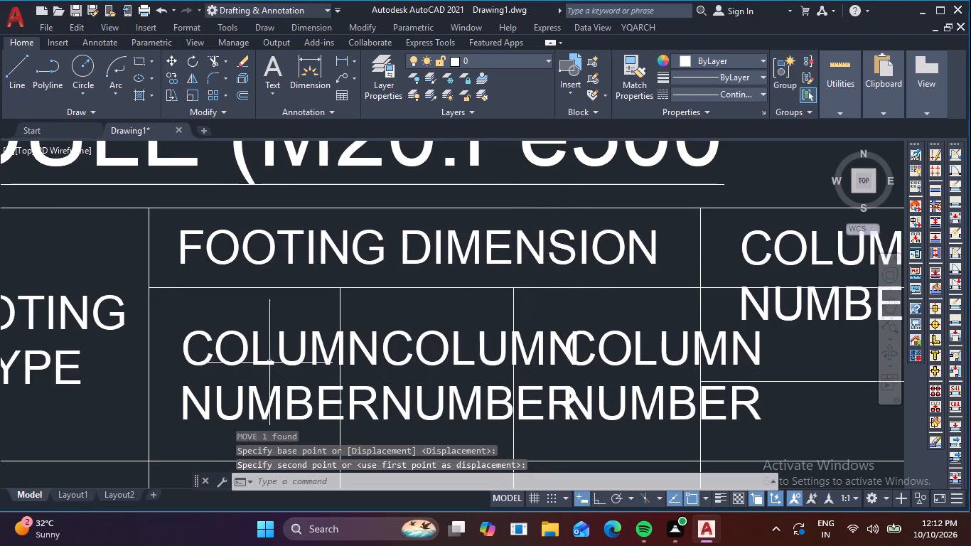
Replace the COLUMN NUMBER text in the first sub-column under FOOTING DIMENSION with L.
double_click(269, 353)
click(294, 360)
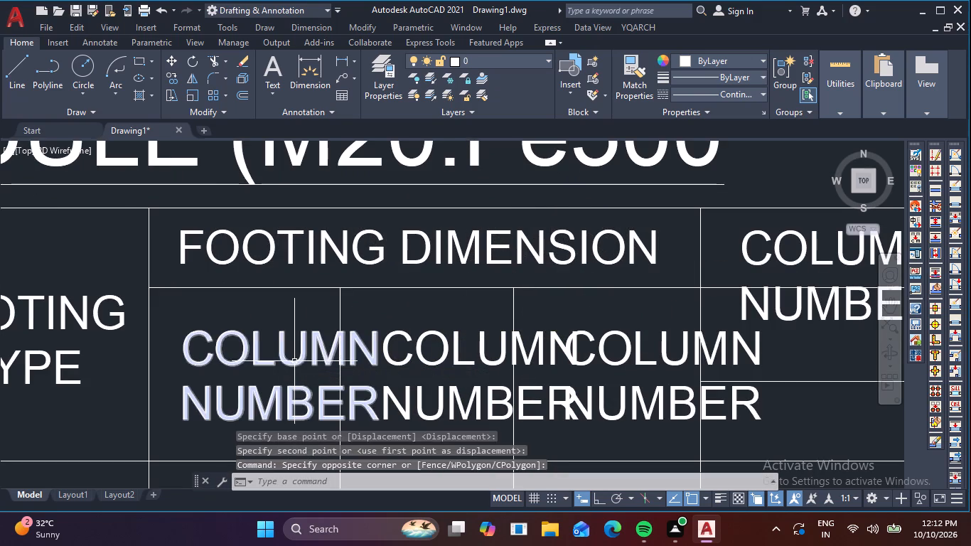
double_click(294, 362)
click(388, 410)
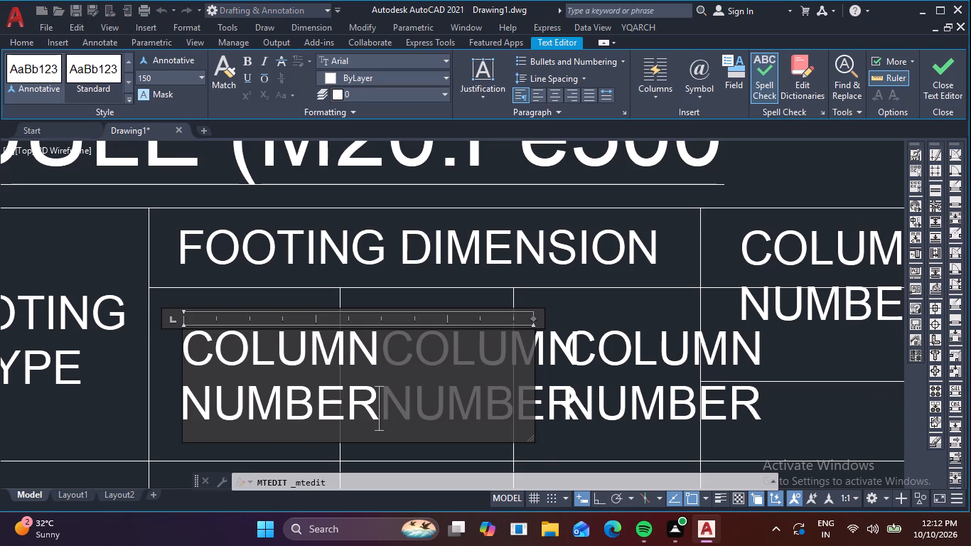
key(BackSpace)
key(BackSpace)
key(BackSpace)
key(BackSpace)
key(BackSpace)
key(BackSpace)
key(BackSpace)
key(BackSpace)
key(BackSpace)
key(BackSpace)
key(BackSpace)
key(BackSpace)
key(BackSpace)
key(BackSpace)
key(BackSpace)
key(BackSpace)
key(BackSpace)
key(BackSpace)
key(BackSpace)
key(BackSpace)
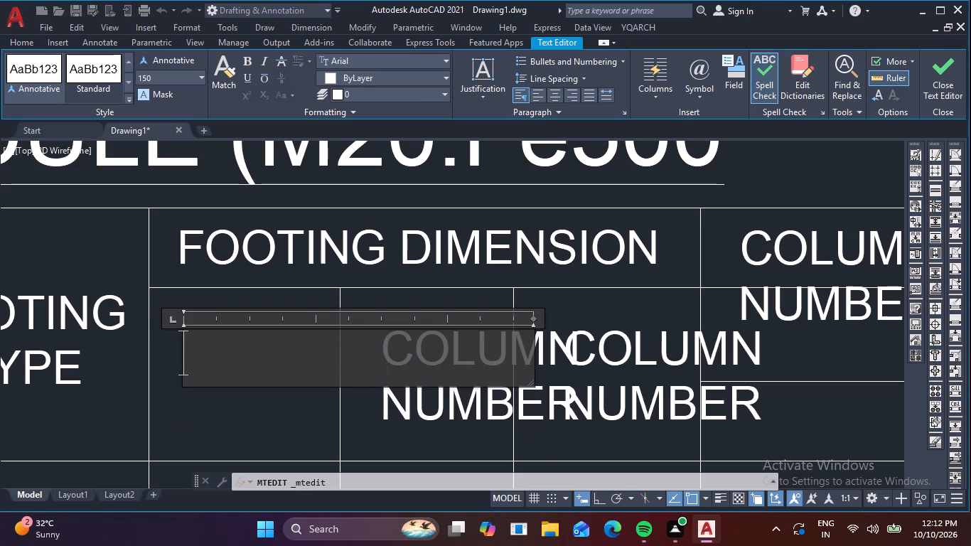
key(BackSpace)
key(l)
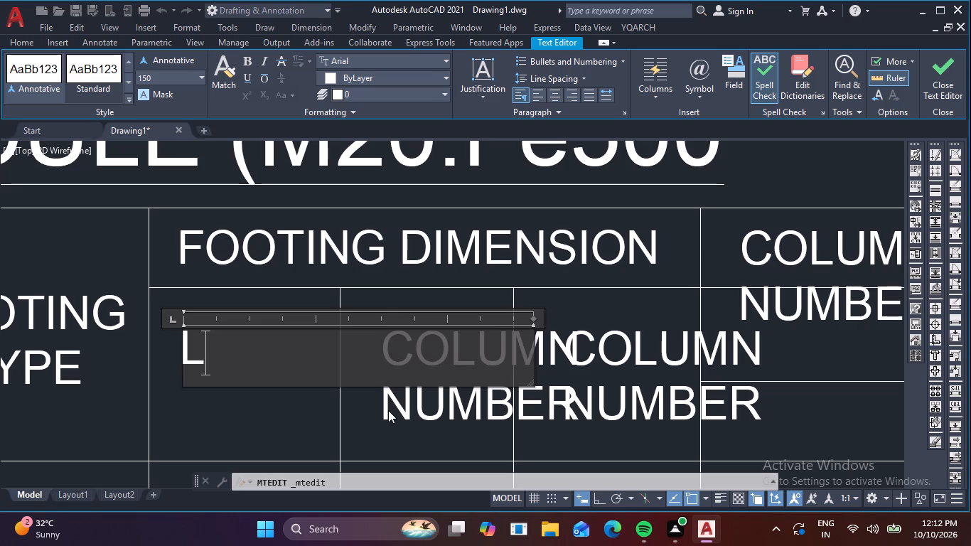
key(space)
click(245, 426)
Move the L label down and across towards the middle of its sub-column header cell.
click(185, 356)
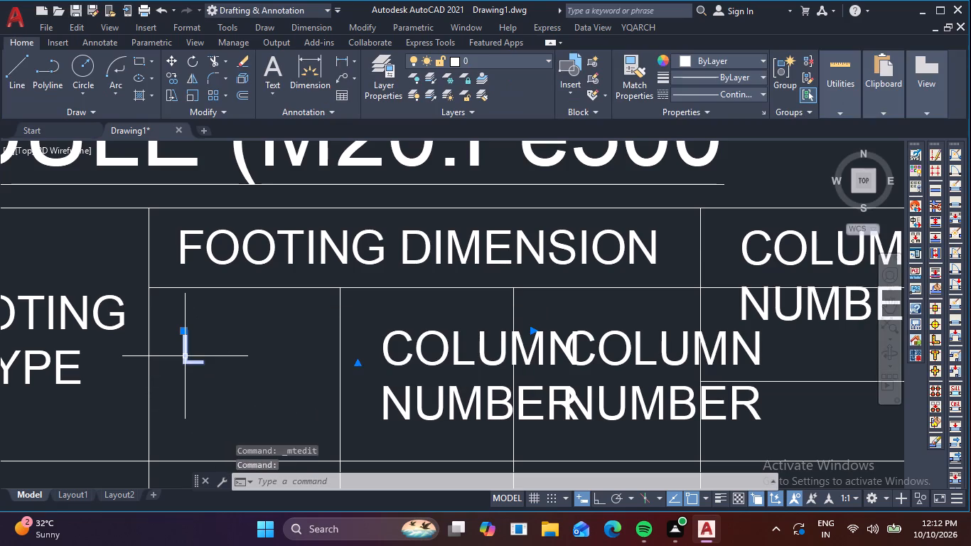
key(m)
key(space)
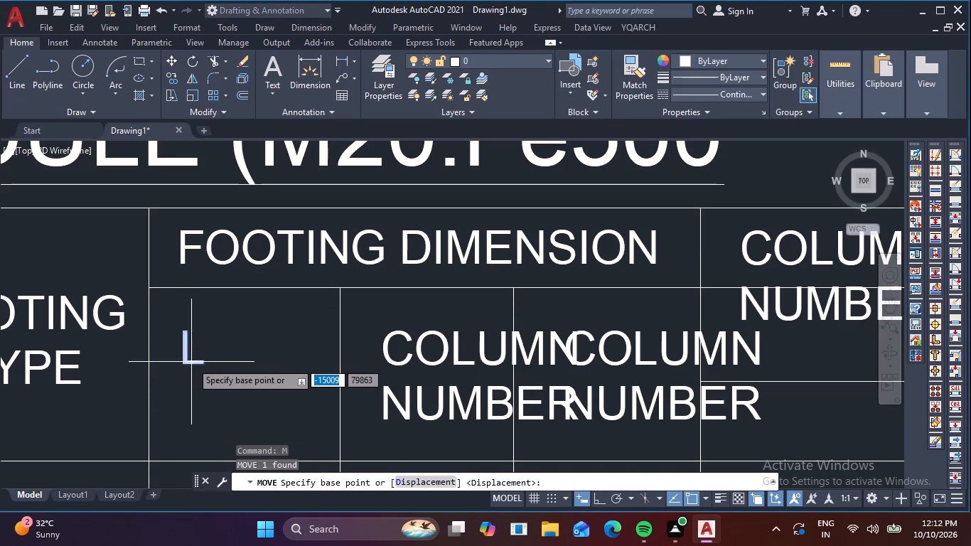
click(191, 361)
click(222, 389)
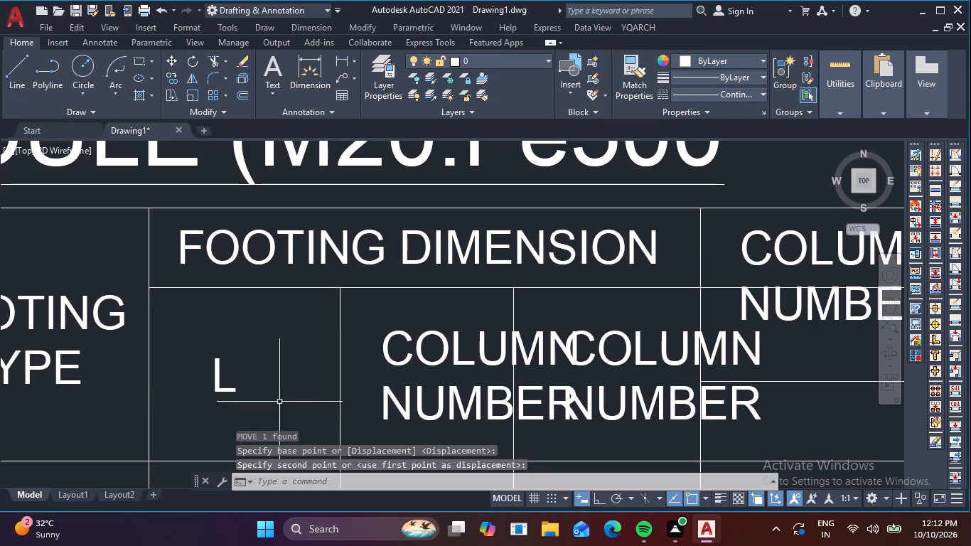
Replace the COLUMN NUMBER text in the second sub-column under FOOTING DIMENSION with B.
double_click(402, 362)
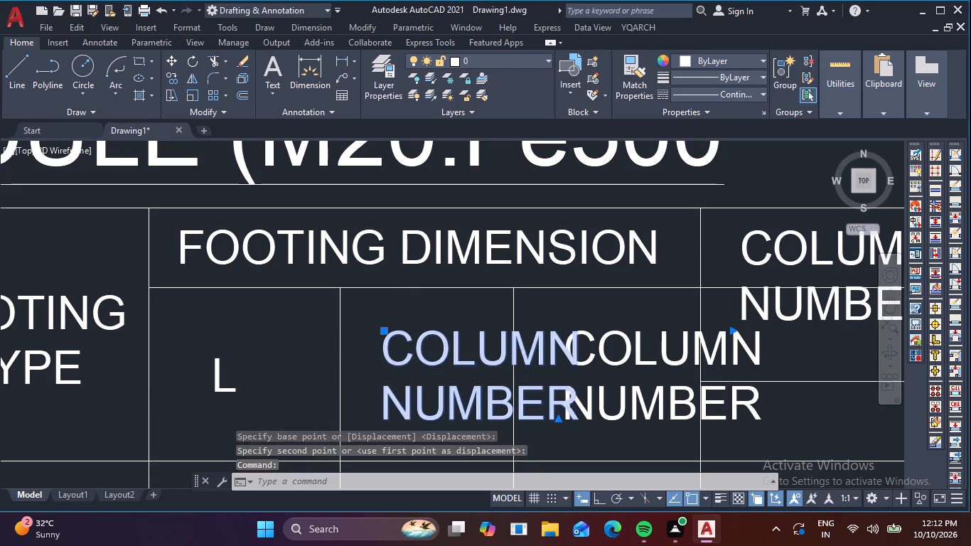
click(599, 417)
key(BackSpace)
key(BackSpace)
key(BackSpace)
key(BackSpace)
key(BackSpace)
key(BackSpace)
key(BackSpace)
key(BackSpace)
key(BackSpace)
key(BackSpace)
key(BackSpace)
key(BackSpace)
key(BackSpace)
key(BackSpace)
key(BackSpace)
key(BackSpace)
key(BackSpace)
key(BackSpace)
key(BackSpace)
key(BackSpace)
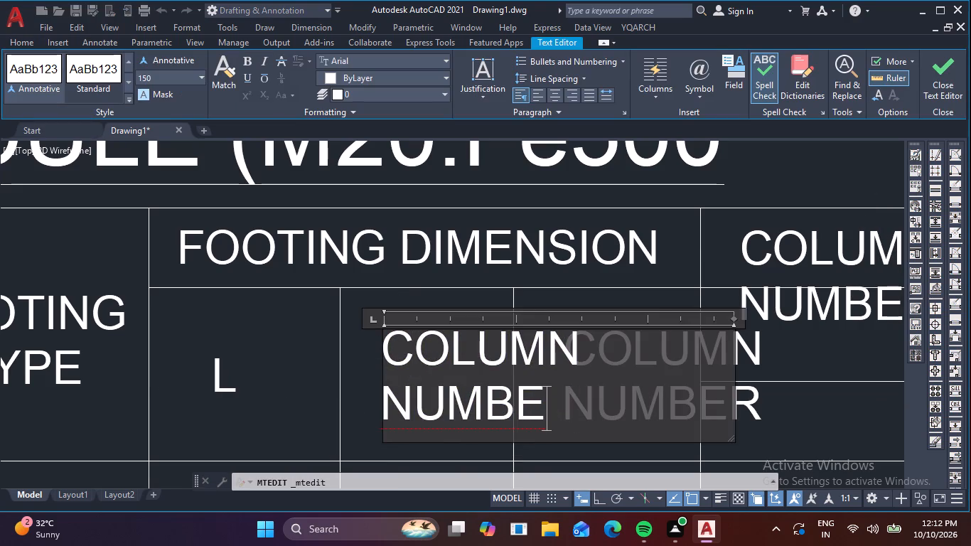
key(b)
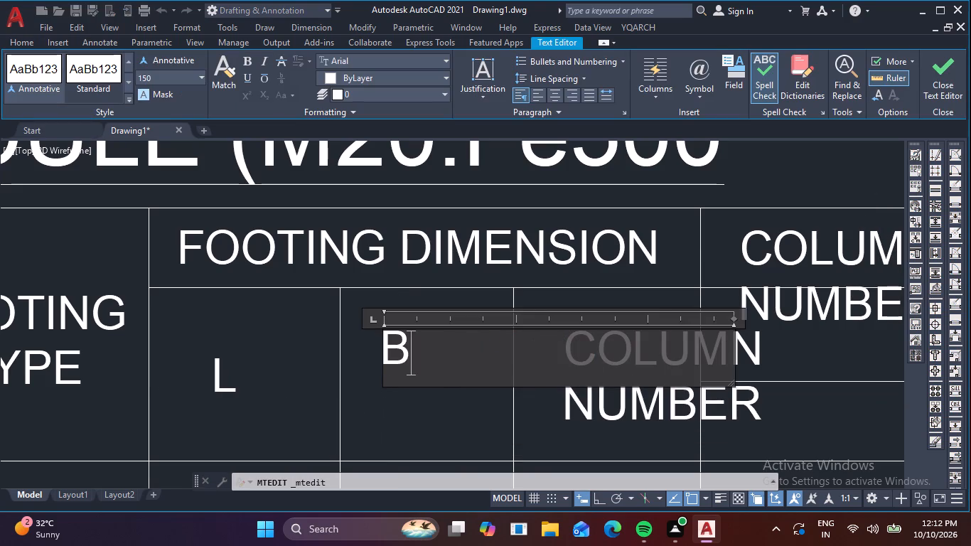
drag(505, 455, 496, 441)
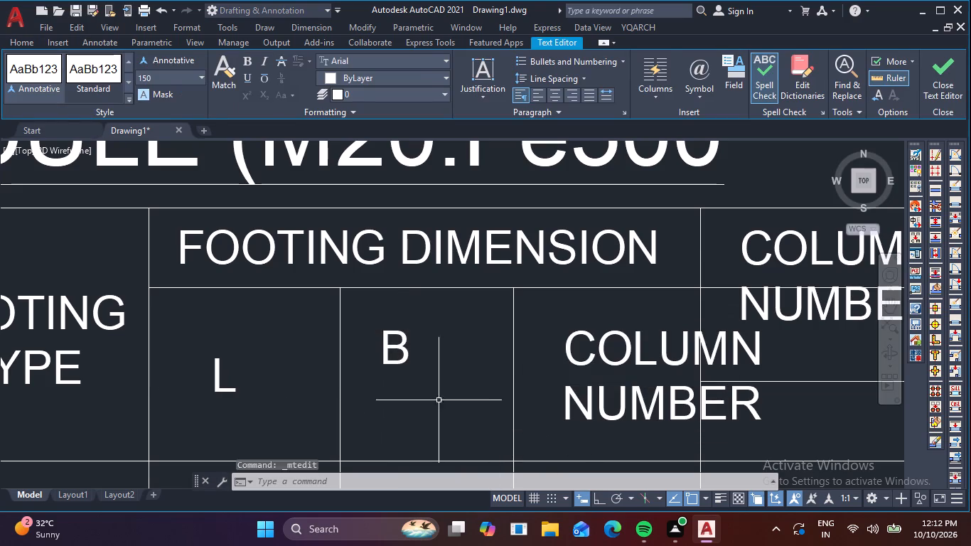
Move the B label down to line up with L inside its sub-column header cell.
click(383, 348)
text(M)
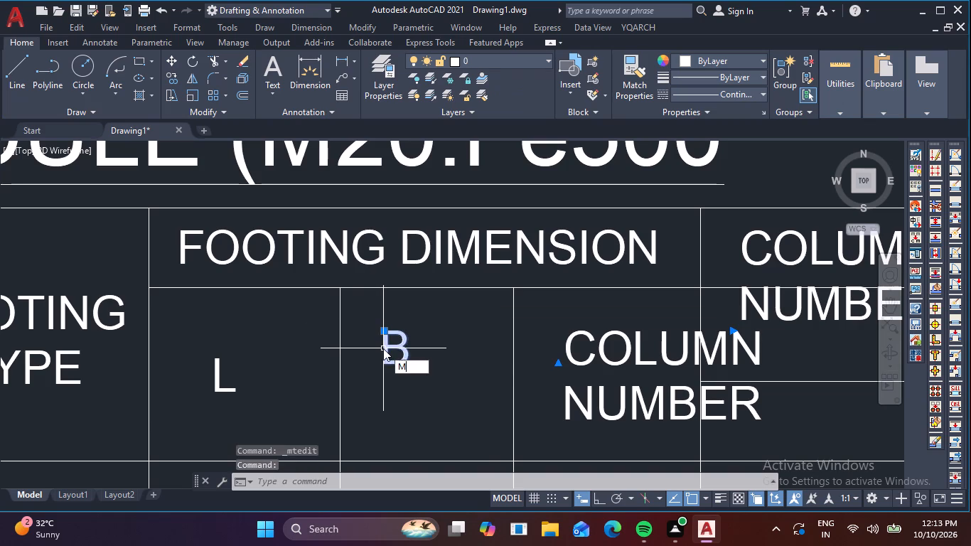
key(space)
click(383, 348)
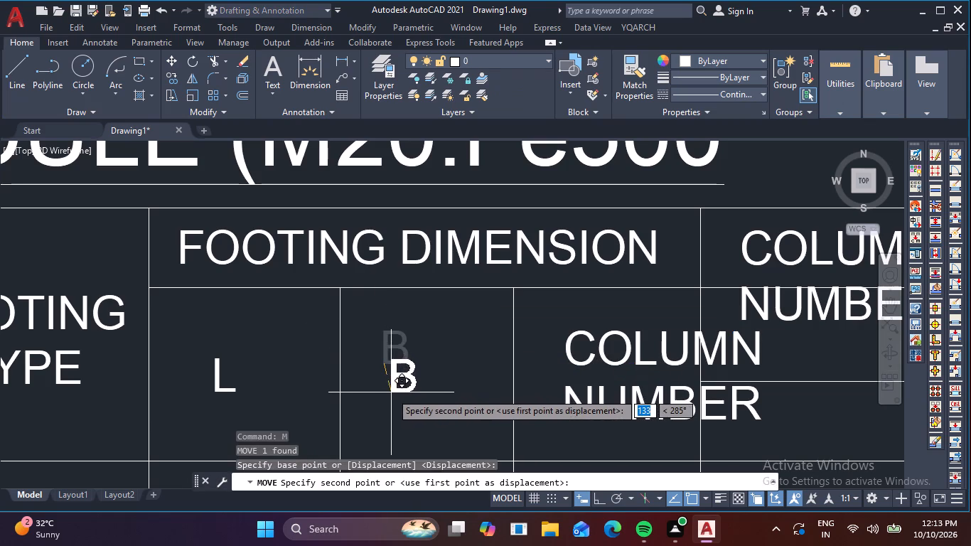
click(391, 392)
Replace the COLUMN NUMBER text in the third sub-column under FOOTING DIMENSION with TOTAL.
double_click(585, 363)
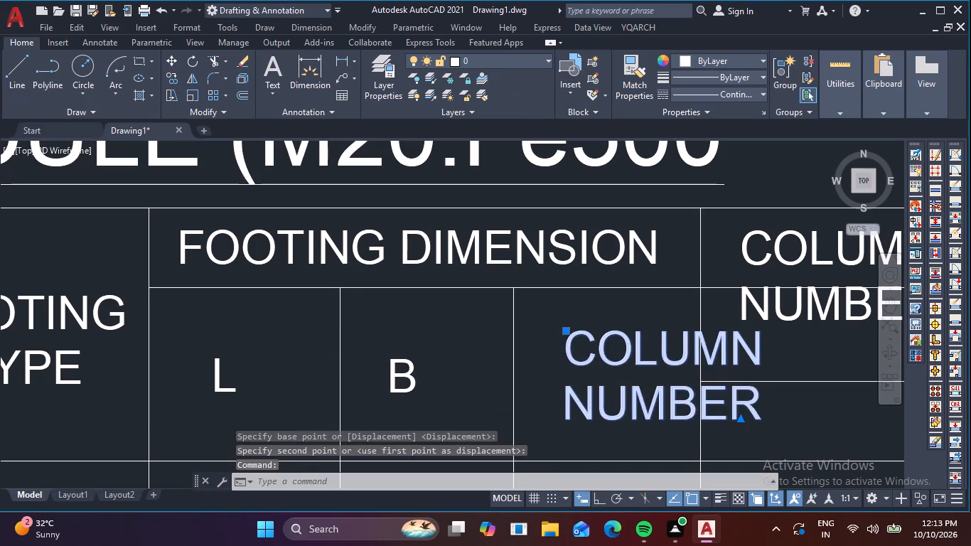
click(765, 394)
key(BackSpace)
key(BackSpace)
key(BackSpace)
key(BackSpace)
key(BackSpace)
key(BackSpace)
key(BackSpace)
key(BackSpace)
key(BackSpace)
key(BackSpace)
key(BackSpace)
key(BackSpace)
key(BackSpace)
key(BackSpace)
key(BackSpace)
key(BackSpace)
key(BackSpace)
key(BackSpace)
key(BackSpace)
key(BackSpace)
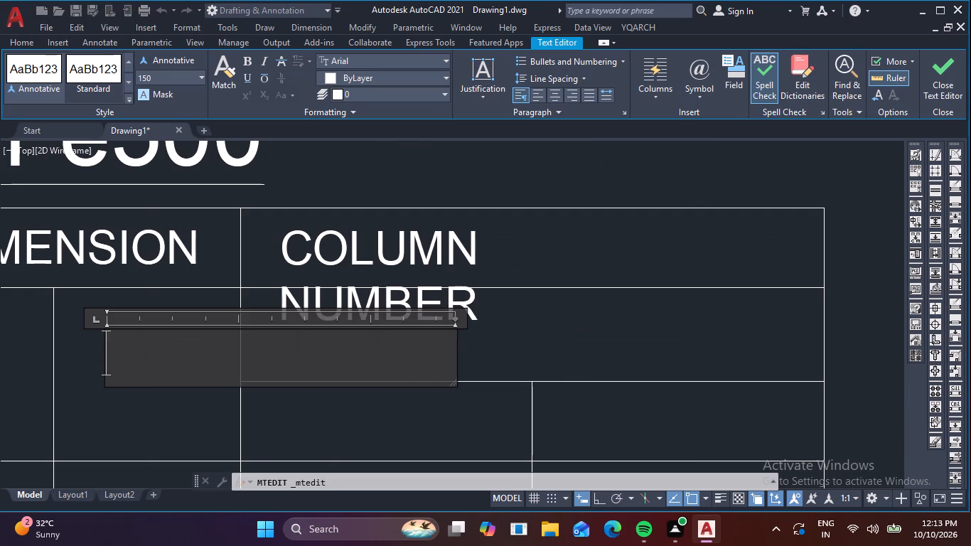
text(TO)
text(TAL)
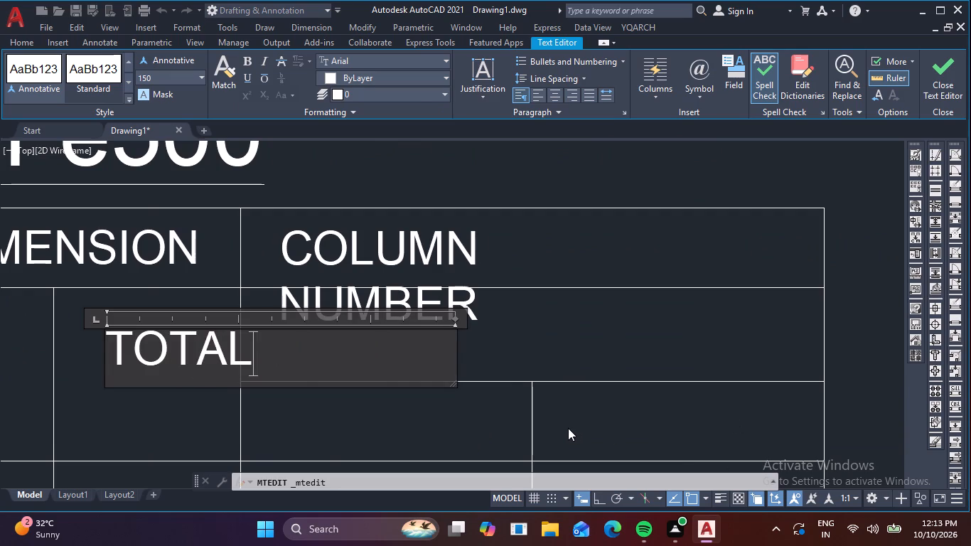
click(452, 429)
Move the TOTAL label off the last column group's border, back towards its own sub-column header cell.
middle_drag(554, 407, 641, 365)
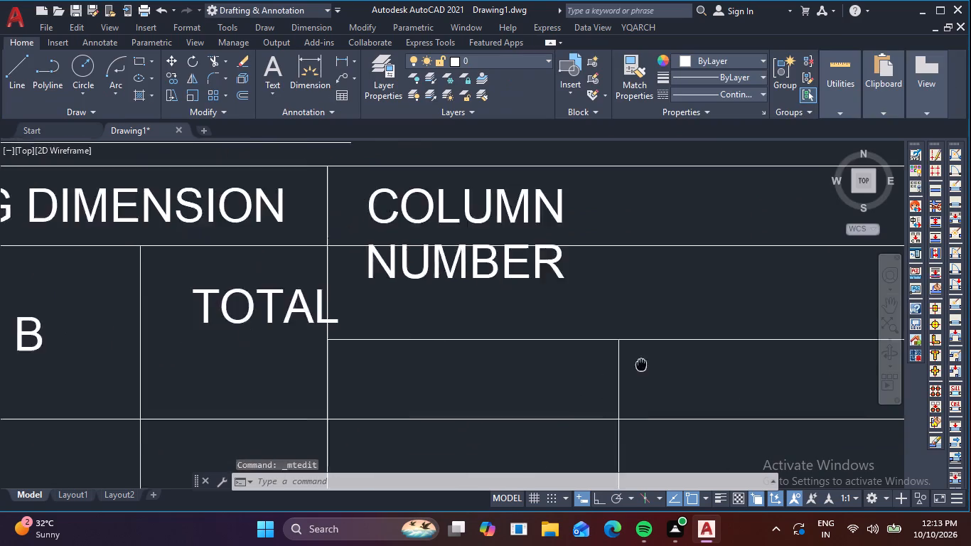
middle_drag(641, 365, 731, 335)
click(340, 282)
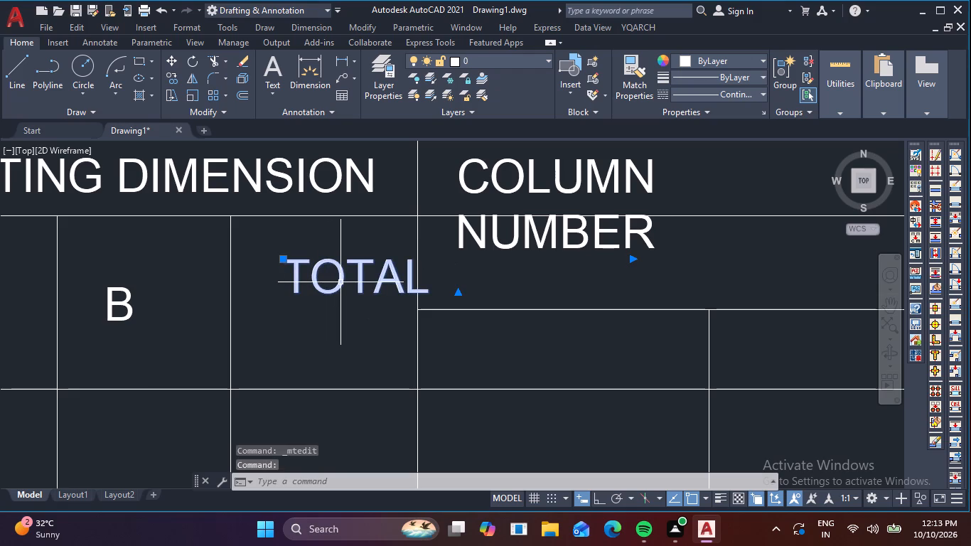
text(M)
key(space)
click(340, 282)
click(309, 309)
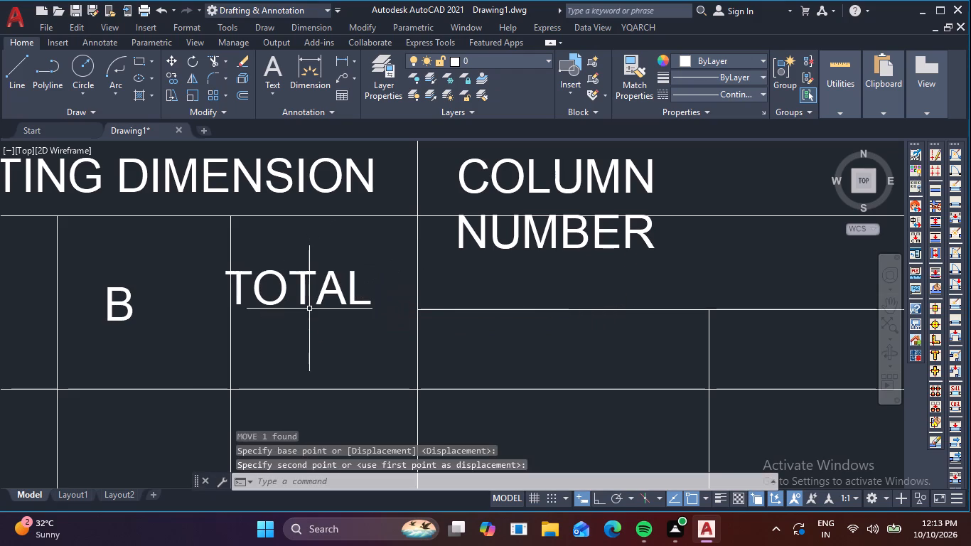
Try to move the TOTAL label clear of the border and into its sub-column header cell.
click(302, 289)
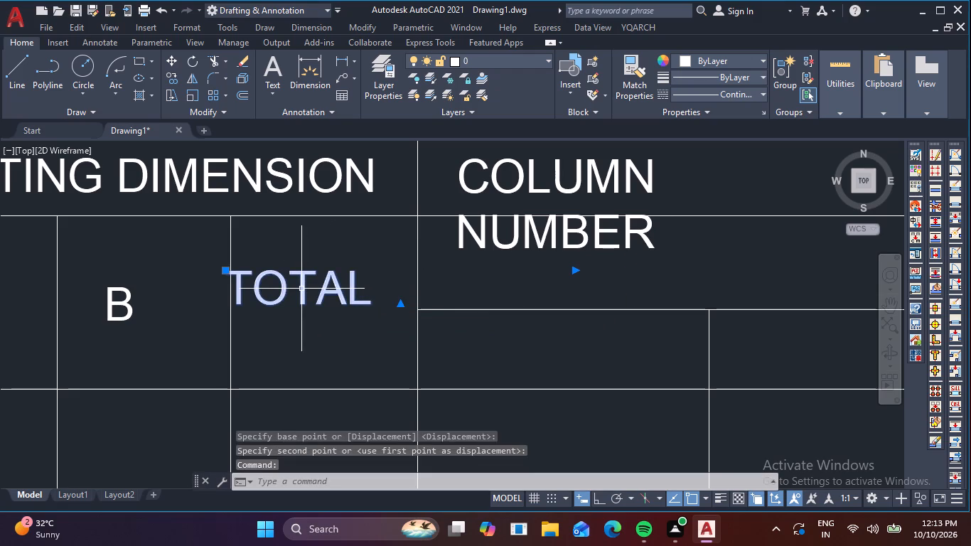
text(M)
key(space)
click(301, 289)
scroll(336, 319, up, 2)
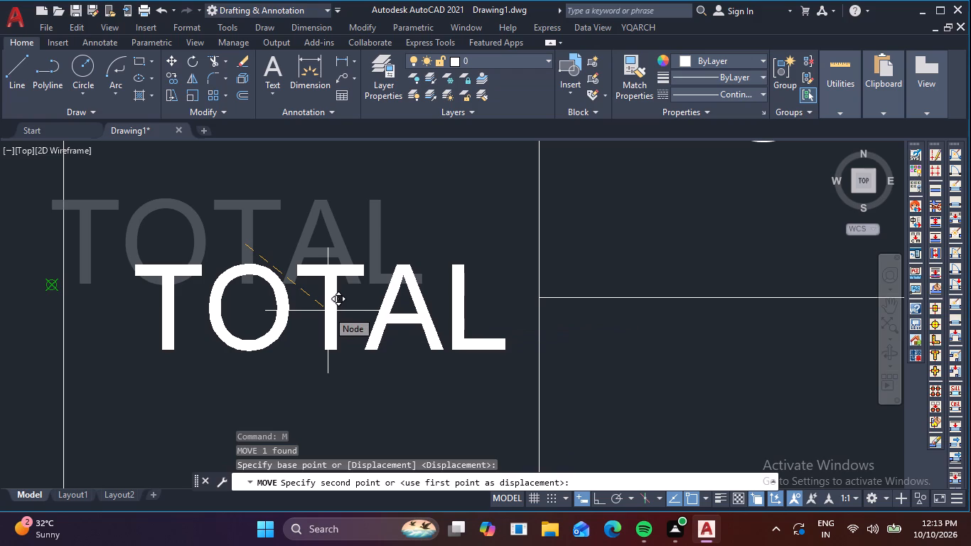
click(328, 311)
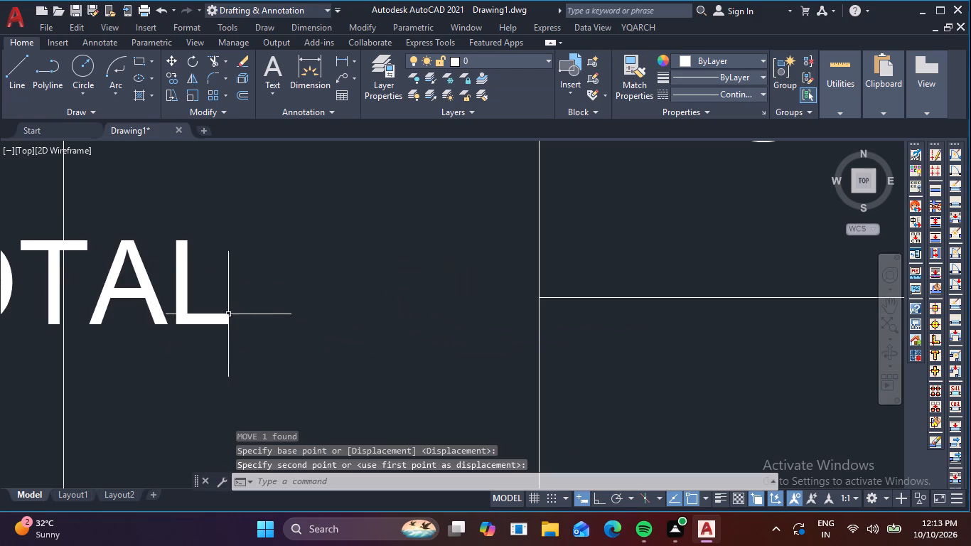
Move the TOTAL label inside the third FOOTING DIMENSION sub-column header cell, level with L and B.
click(212, 316)
text(M)
key(space)
click(212, 316)
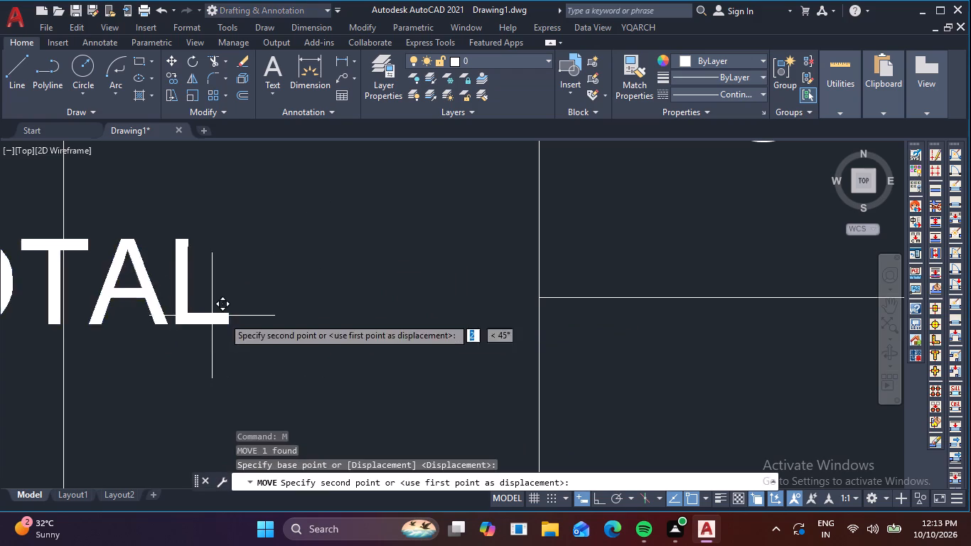
scroll(490, 377, up, 1)
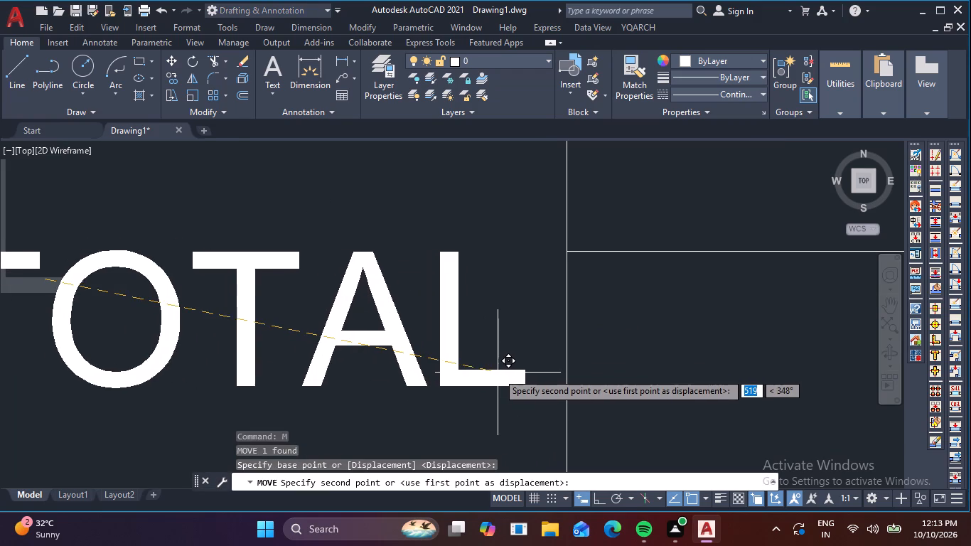
middle_drag(498, 373, 669, 370)
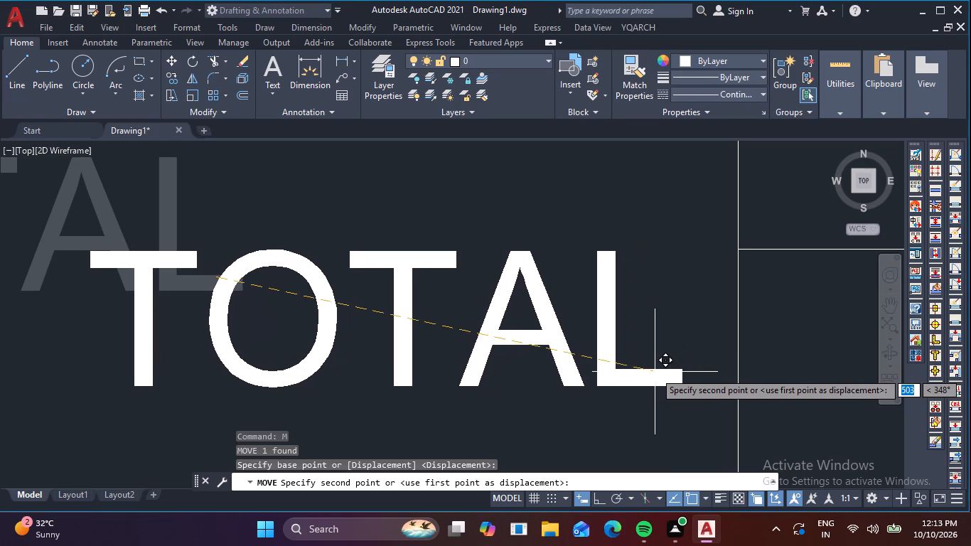
click(655, 372)
scroll(653, 373, down, 3)
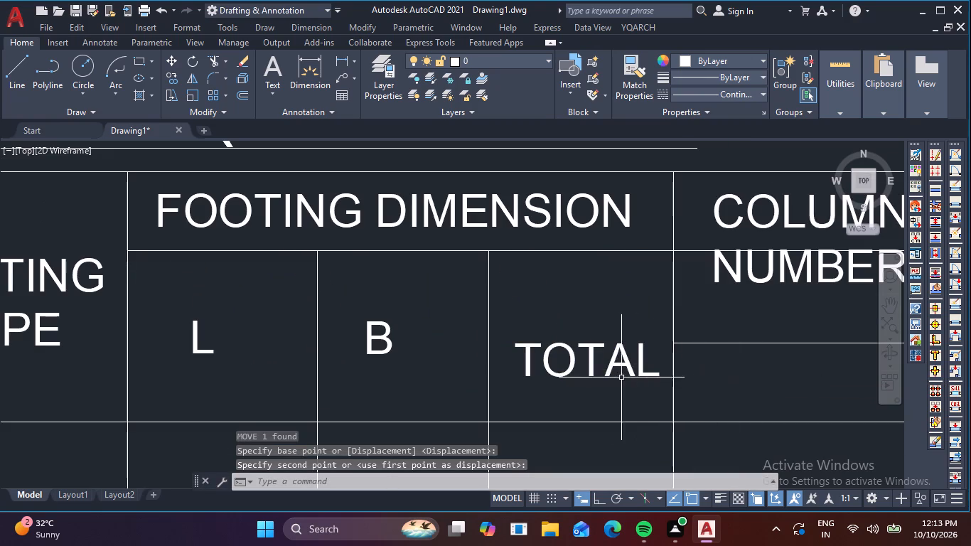
click(569, 370)
text(M)
key(space)
click(569, 370)
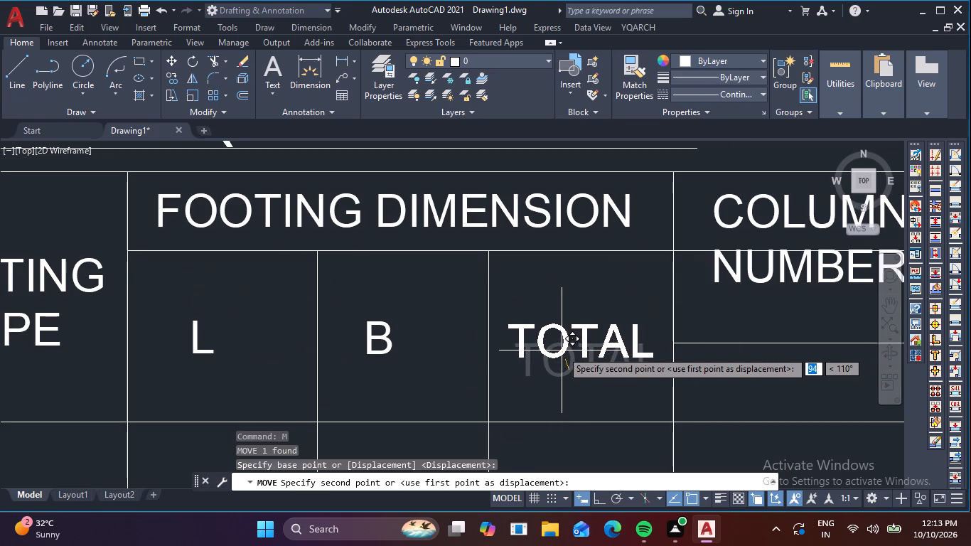
click(562, 350)
Replace the COLUMN NUMBER text in the header after FOOTING DIMENSION with FOOTING REINFORCEMENT.
scroll(562, 350, down, 3)
scroll(621, 333, up, 2)
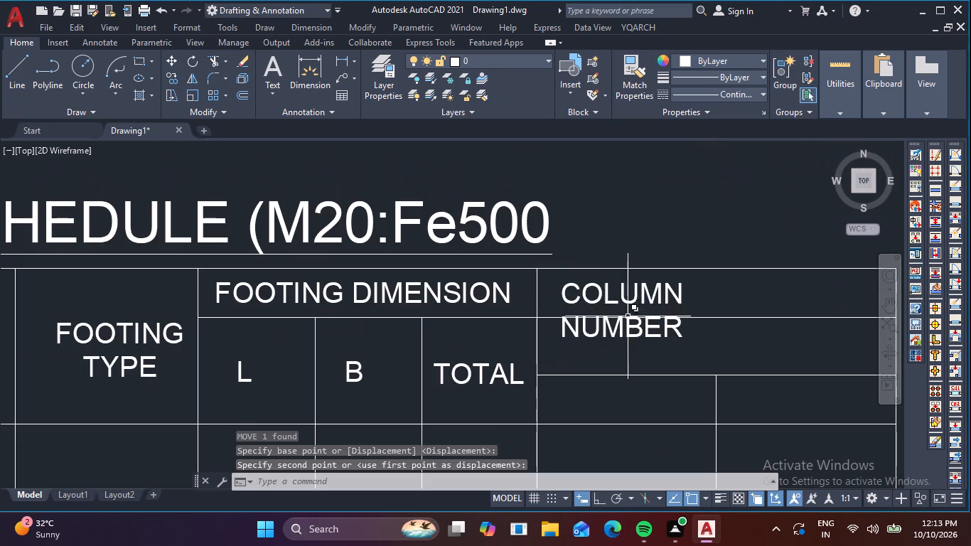
double_click(638, 297)
click(688, 331)
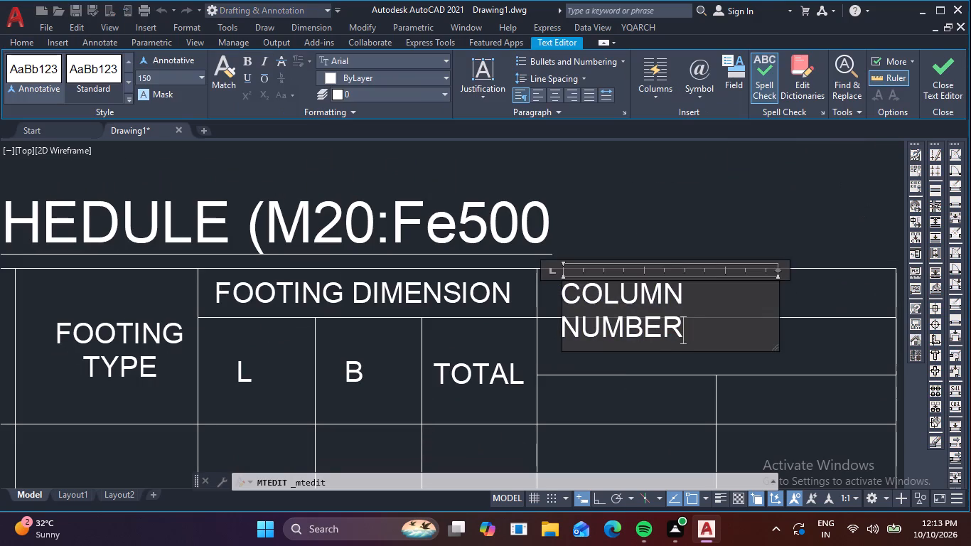
key(BackSpace)
key(BackSpace)
key(BackSpace)
key(BackSpace)
key(BackSpace)
key(BackSpace)
key(BackSpace)
key(BackSpace)
key(BackSpace)
key(BackSpace)
key(BackSpace)
key(BackSpace)
key(BackSpace)
key(BackSpace)
key(BackSpace)
key(BackSpace)
key(BackSpace)
key(BackSpace)
key(BackSpace)
key(BackSpace)
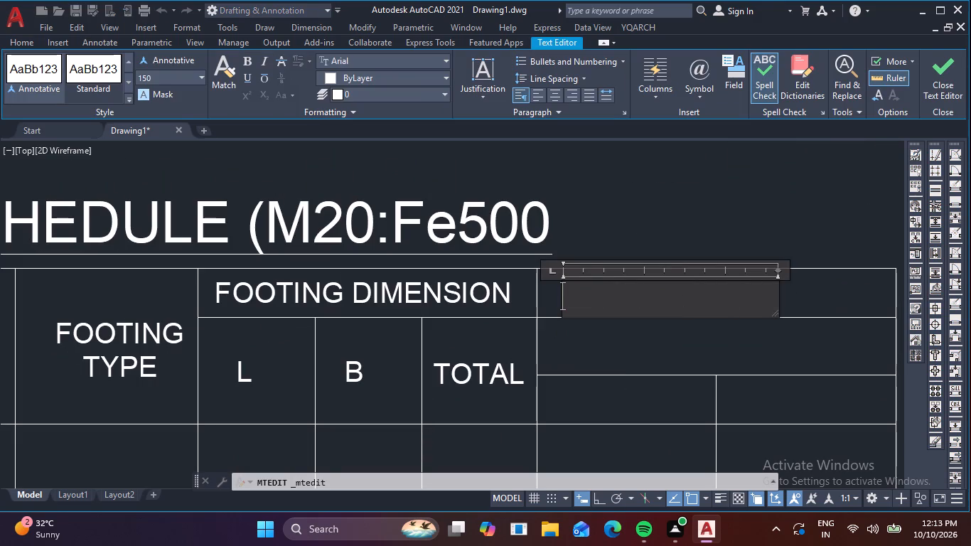
text(FOO)
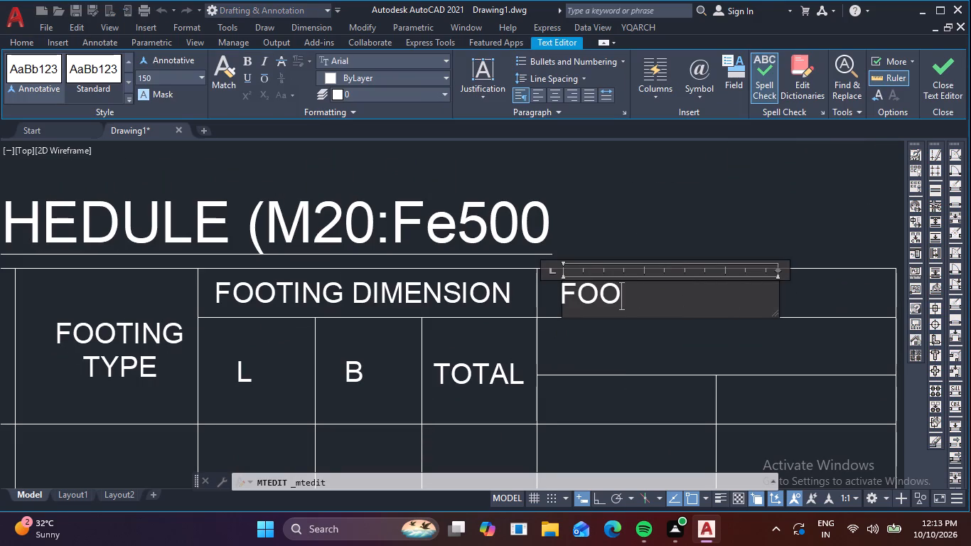
text(TING)
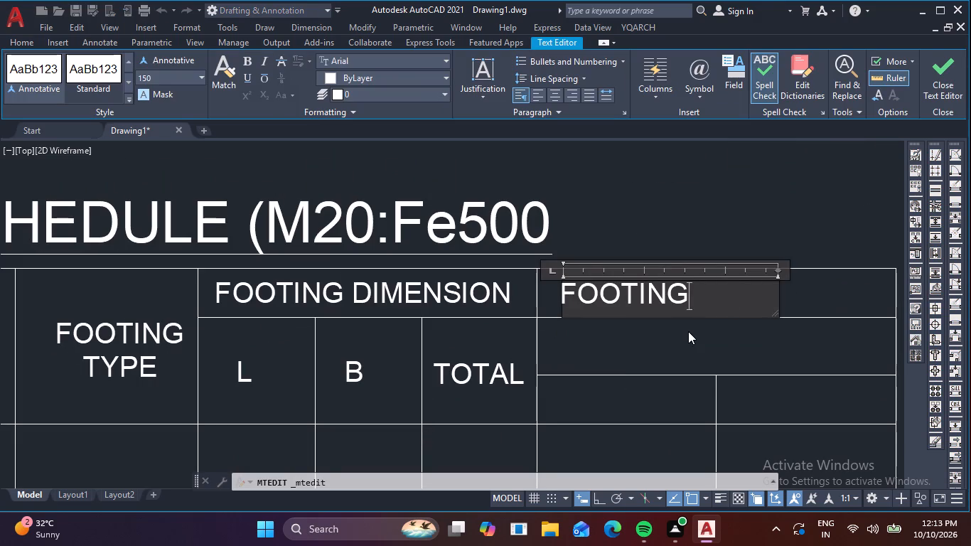
key(space)
text(REIN)
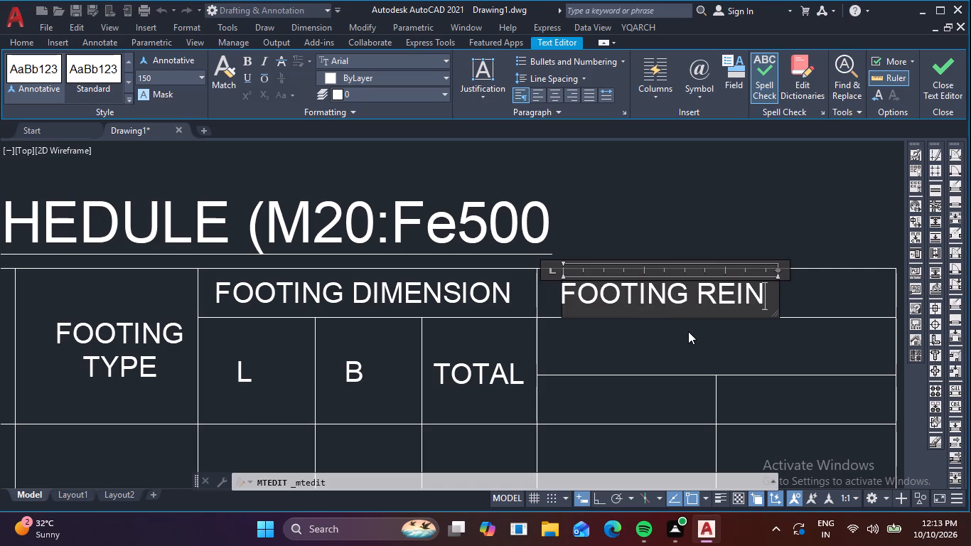
text(FOR)
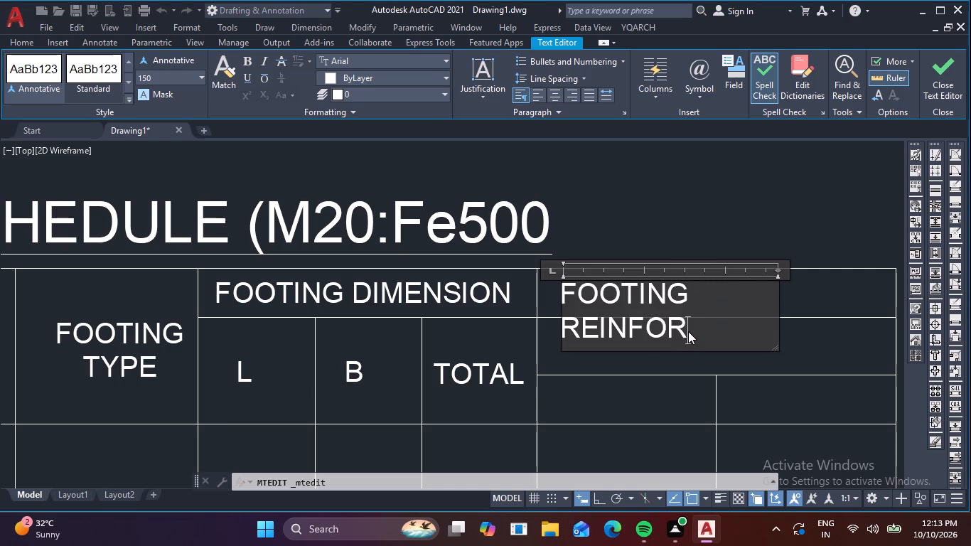
text(CEMENT)
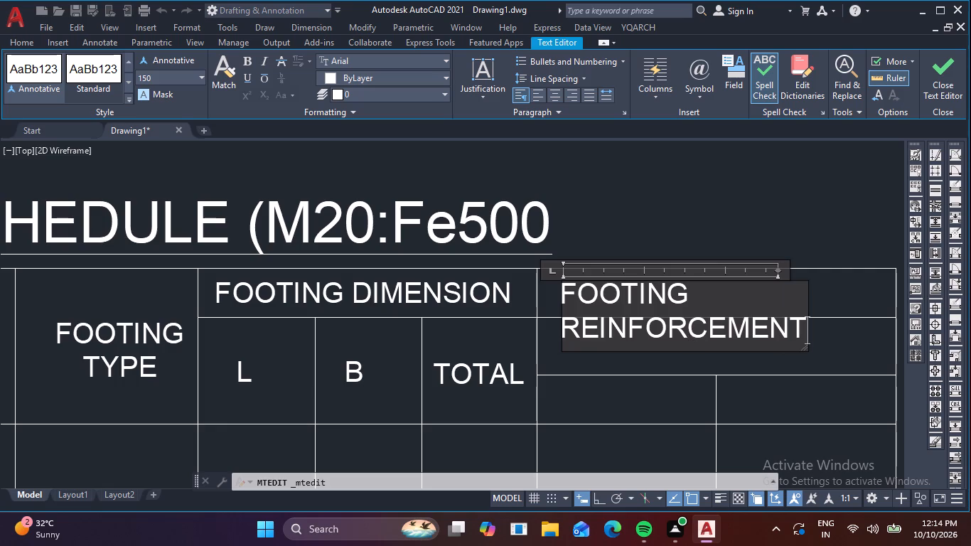
Widen the text frame so FOOTING REINFORCEMENT sits on one line, and finish editing the text.
drag(778, 270, 859, 276)
middle_drag(859, 276, 602, 304)
drag(601, 299, 729, 301)
click(687, 386)
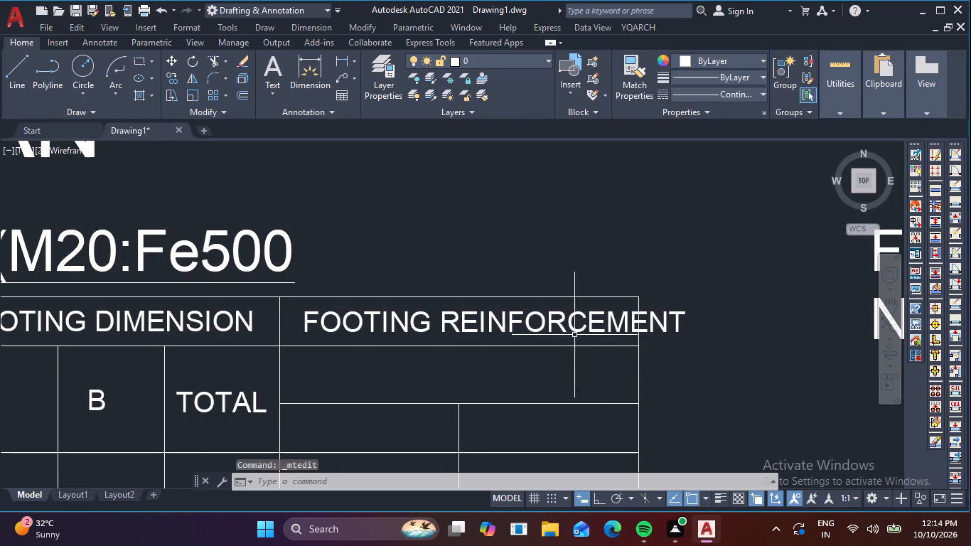
Move the FOOTING REINFORCEMENT header left so its text starts at the border shared with FOOTING DIMENSION.
click(568, 328)
key(m)
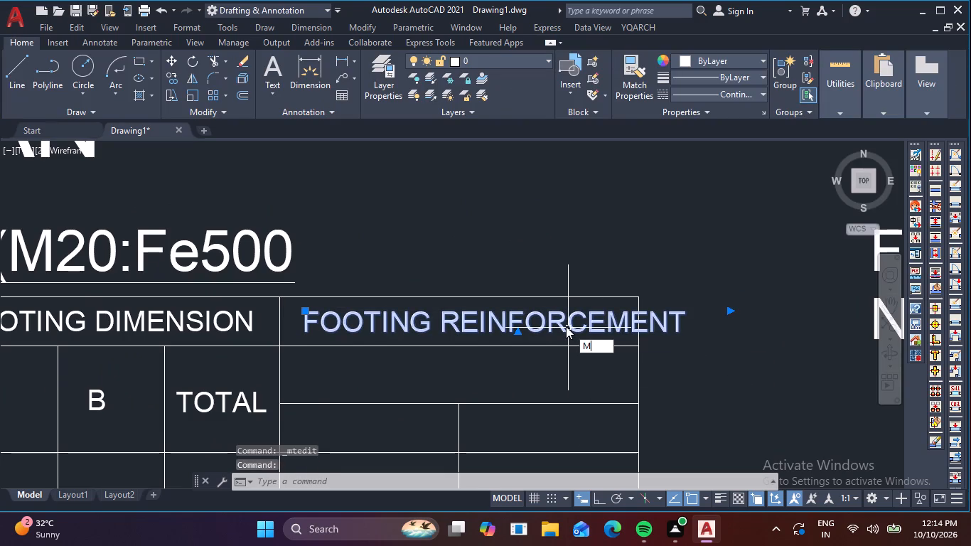
key(space)
click(491, 323)
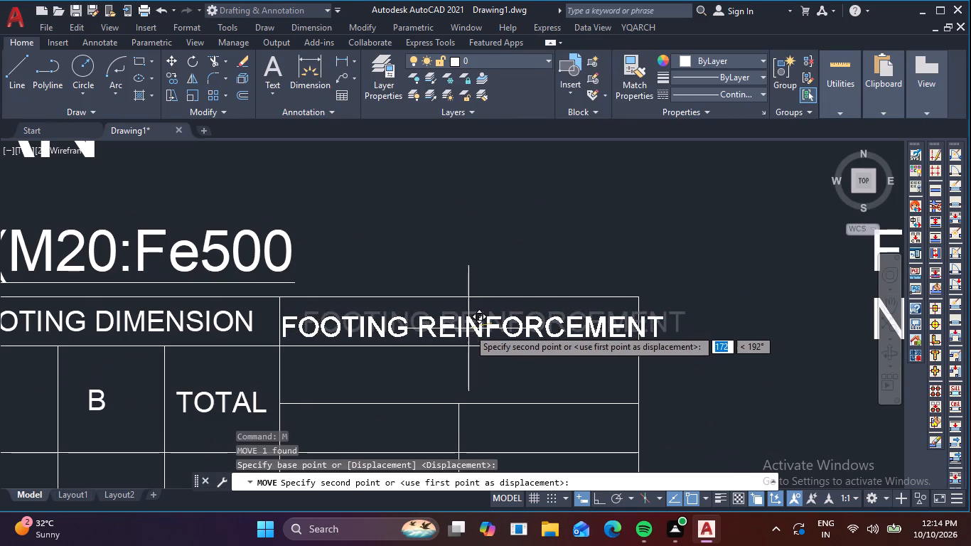
scroll(468, 328, up, 1)
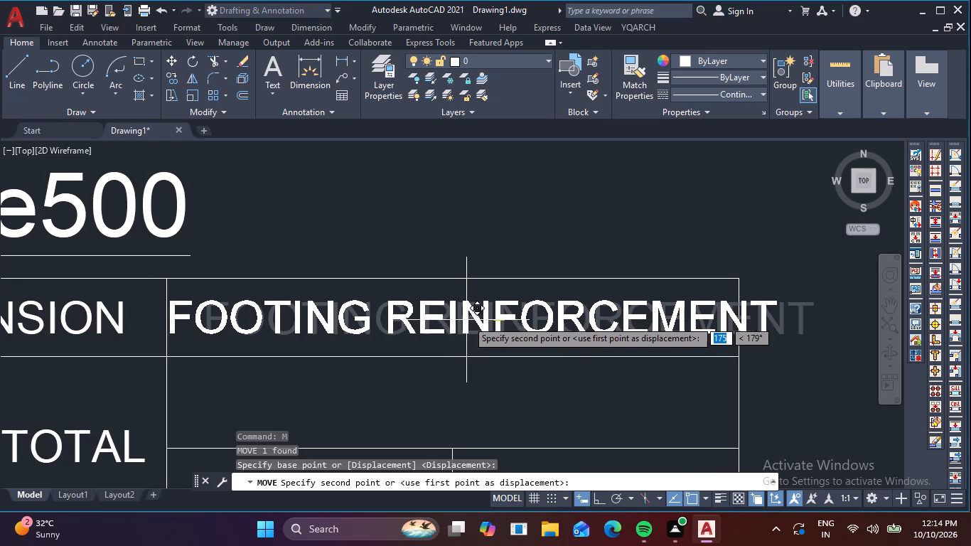
click(467, 318)
Stretch the schedule's right-hand outer border outward to enclose the whole FOOTING REINFORCEMENT header.
scroll(791, 361, down, 1)
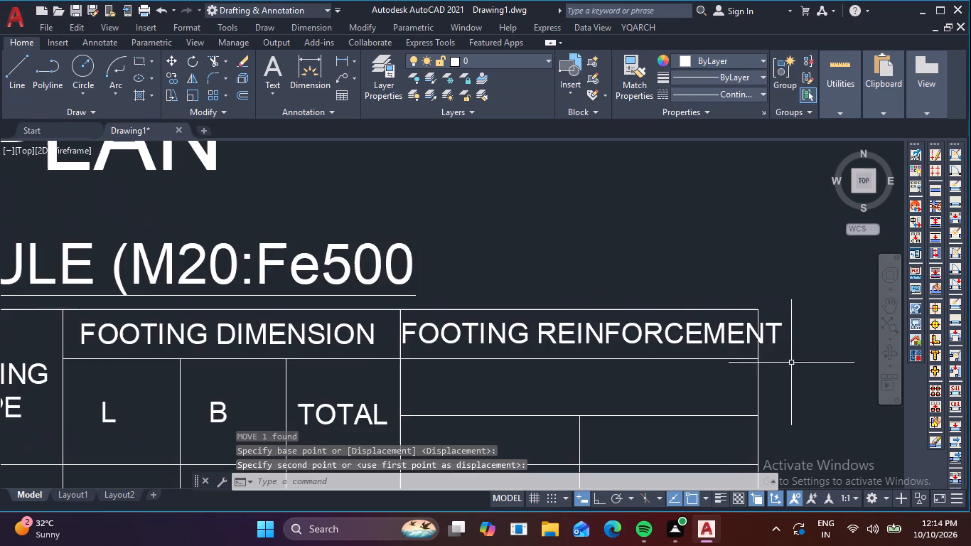
middle_drag(788, 388, 756, 297)
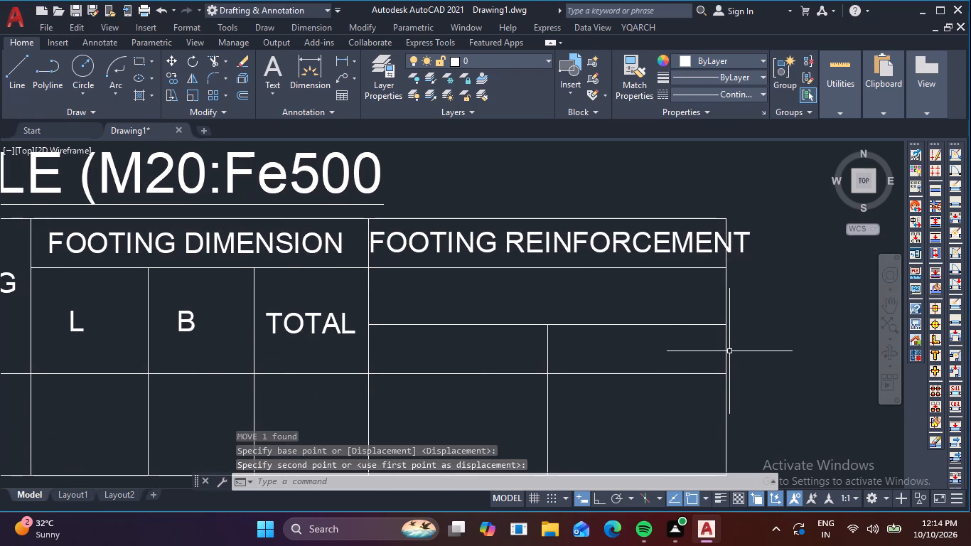
click(726, 351)
click(727, 350)
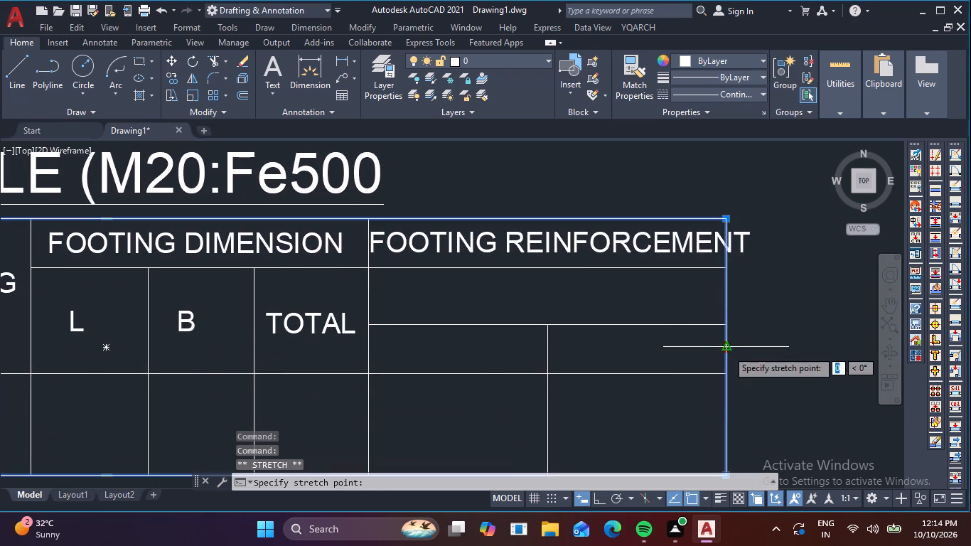
click(758, 350)
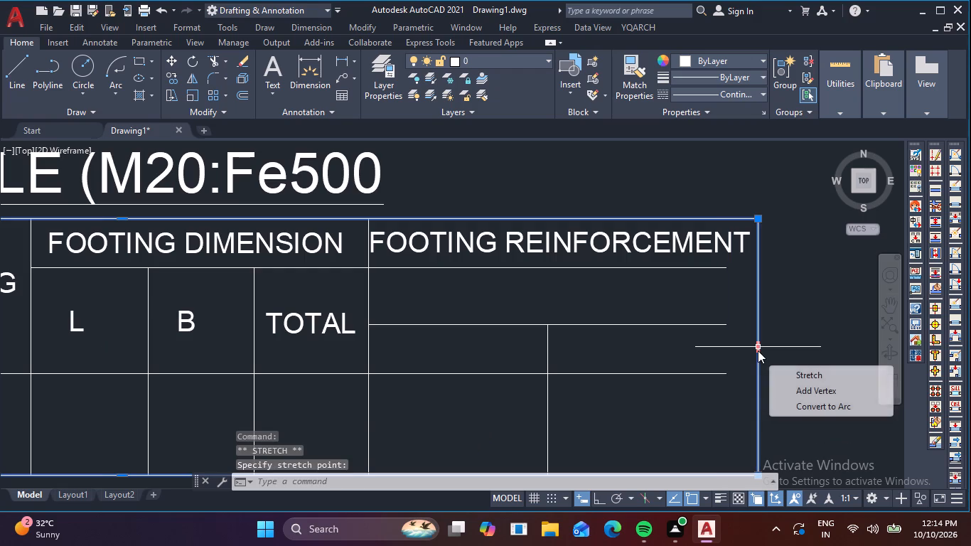
key(Escape)
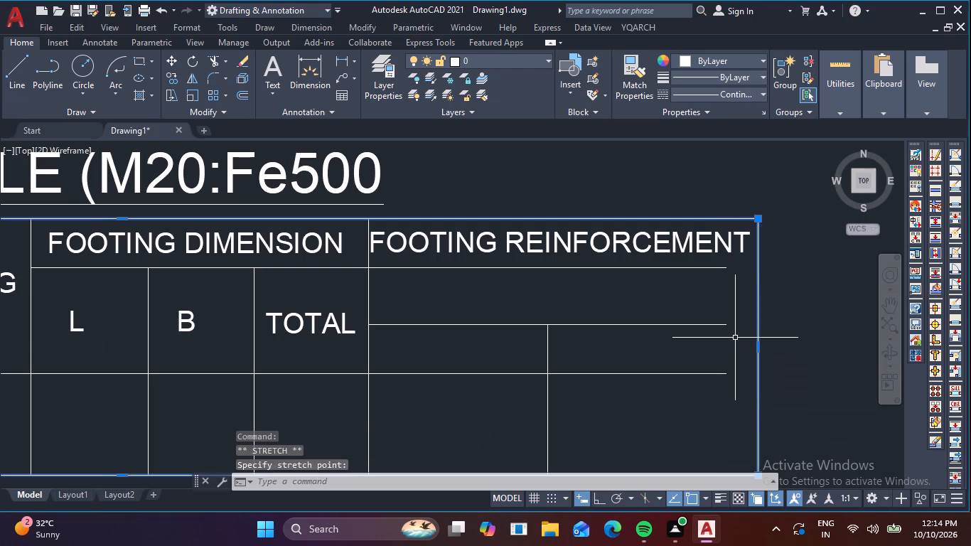
Extend the three horizontal rules under FOOTING REINFORCEMENT to the schedule's stretched outer border.
text(EX)
key(space)
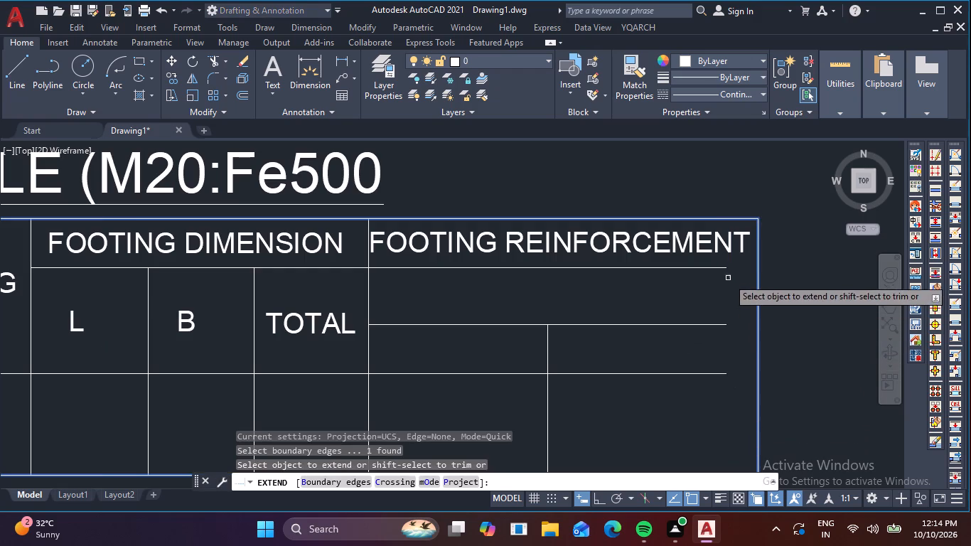
click(714, 270)
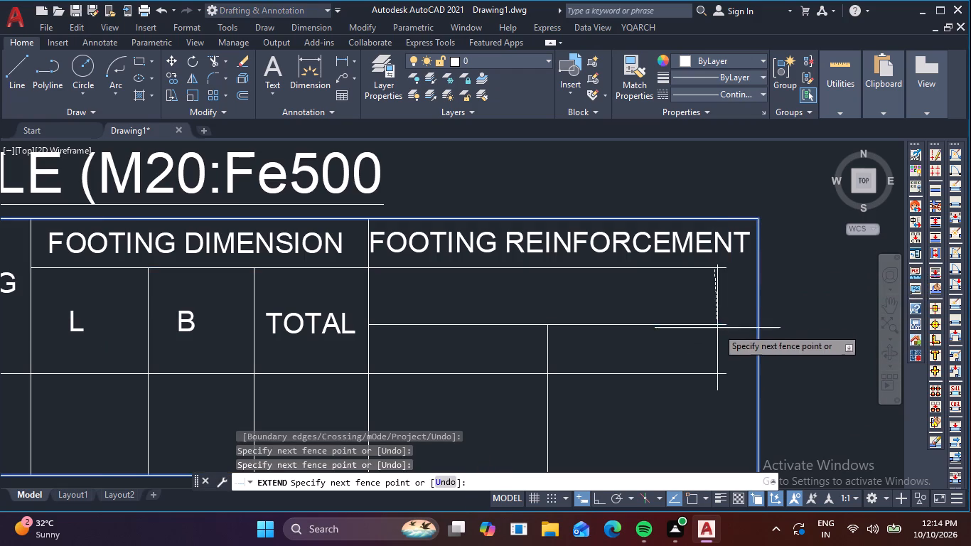
click(717, 330)
click(715, 376)
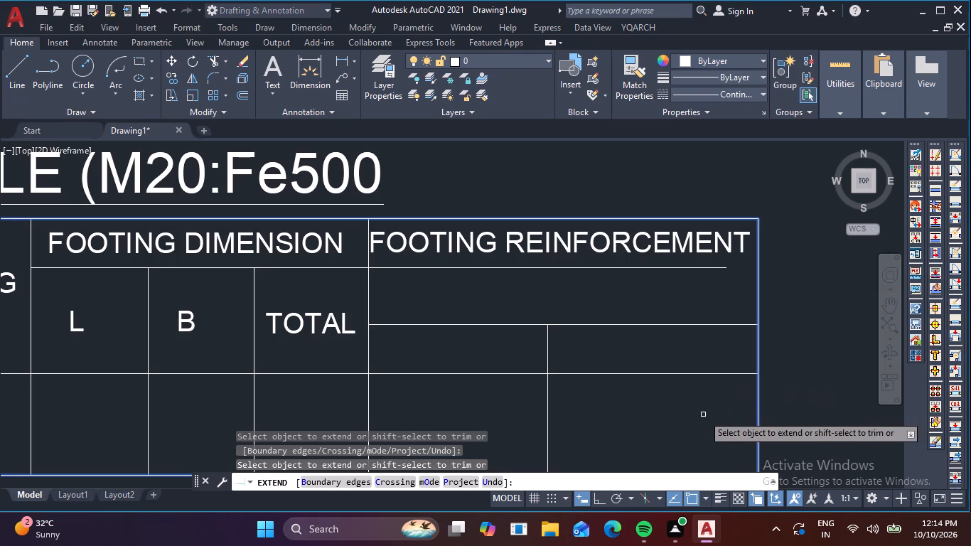
key(Escape)
scroll(692, 412, down, 2)
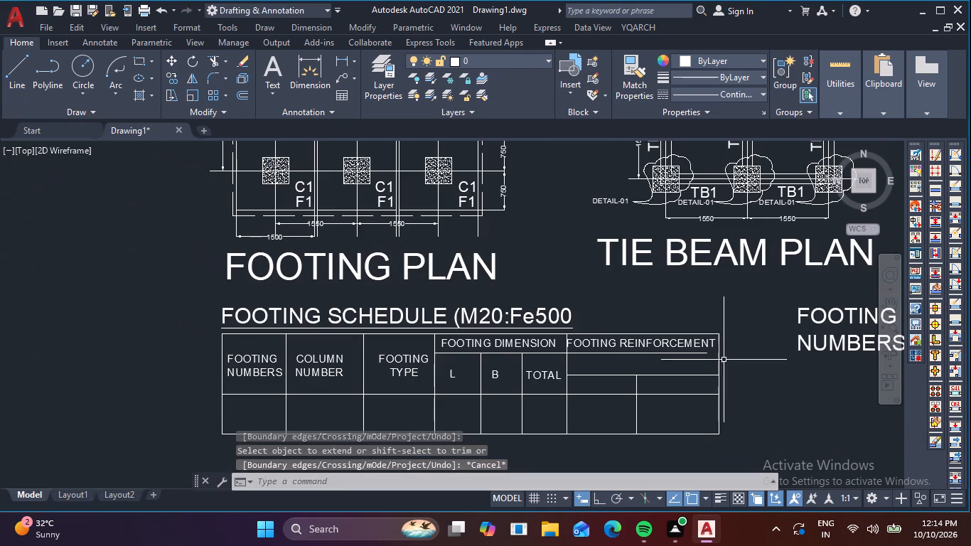
scroll(719, 361, up, 2)
key(space)
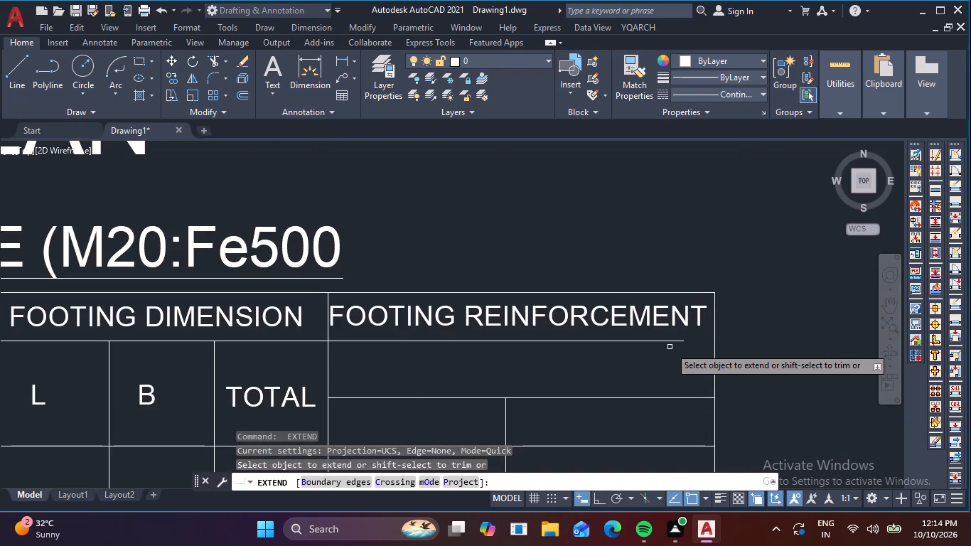
click(681, 341)
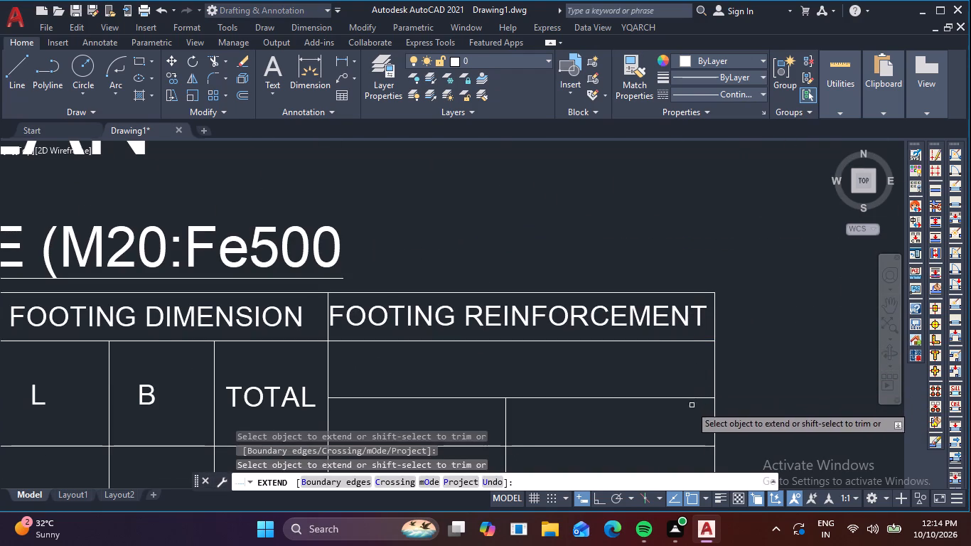
key(Escape)
Copy the FOOTING NUMBERS header straight down into the empty cell beneath it in the footing schedule.
scroll(683, 405, down, 3)
middle_drag(697, 412, 712, 370)
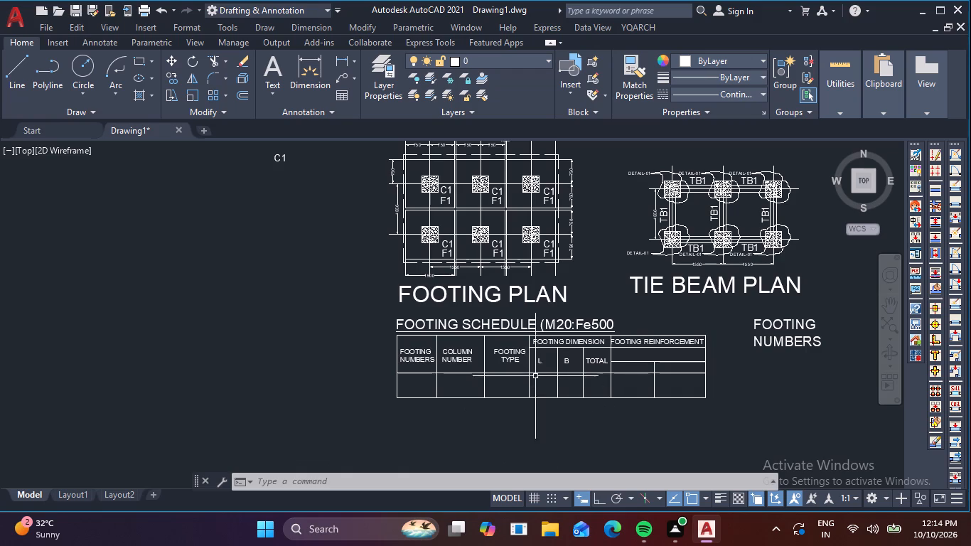
scroll(527, 369, up, 2)
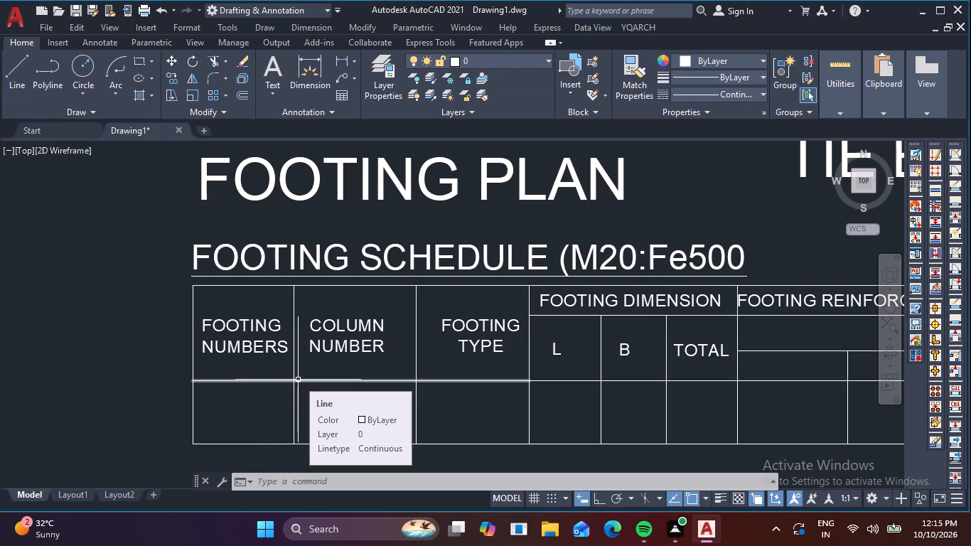
click(256, 347)
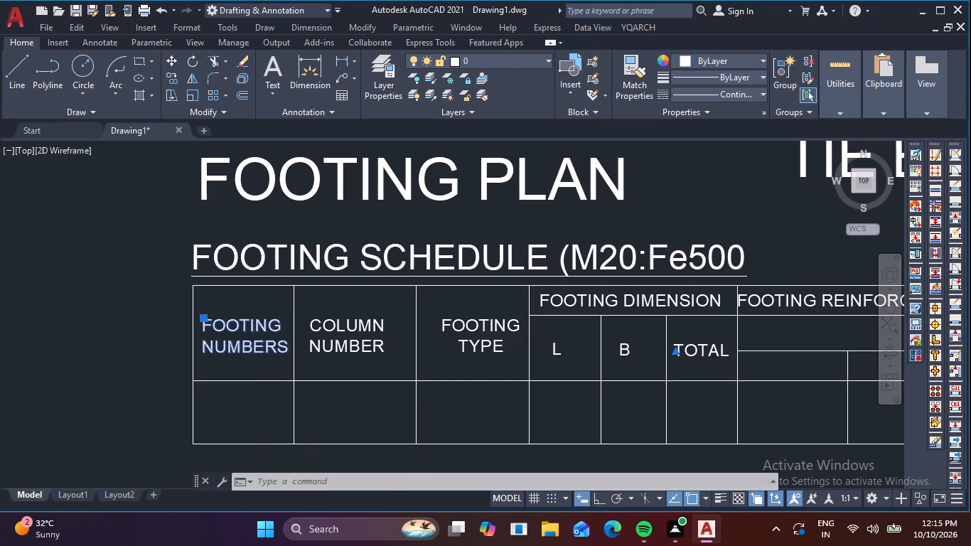
text(CO)
key(space)
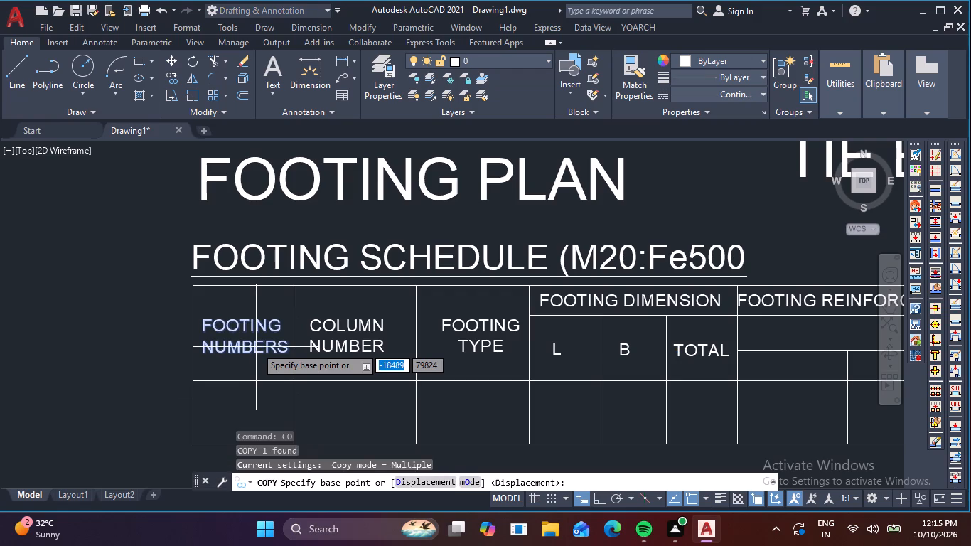
click(202, 343)
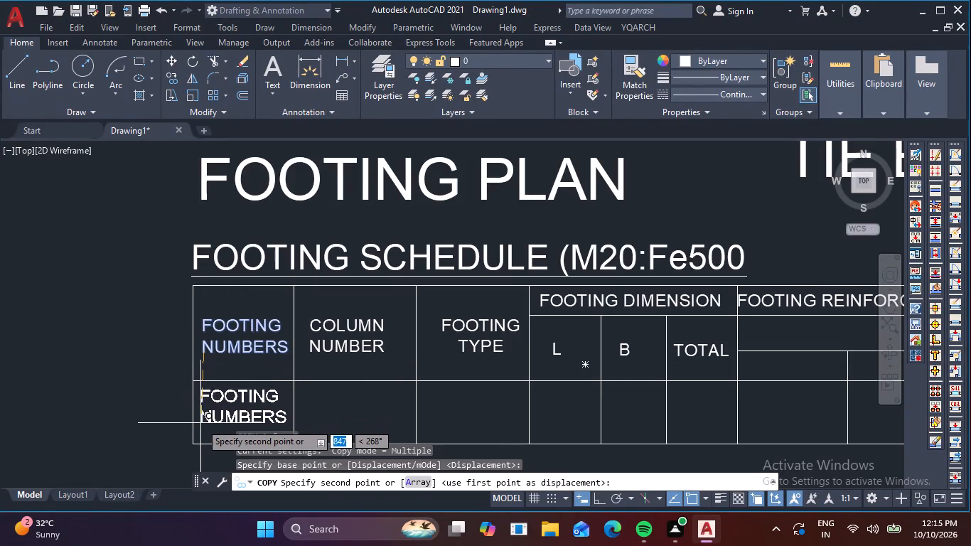
click(200, 423)
key(Escape)
Replace the copied text in the cell below the FOOTING NUMBERS header with F1.
double_click(230, 422)
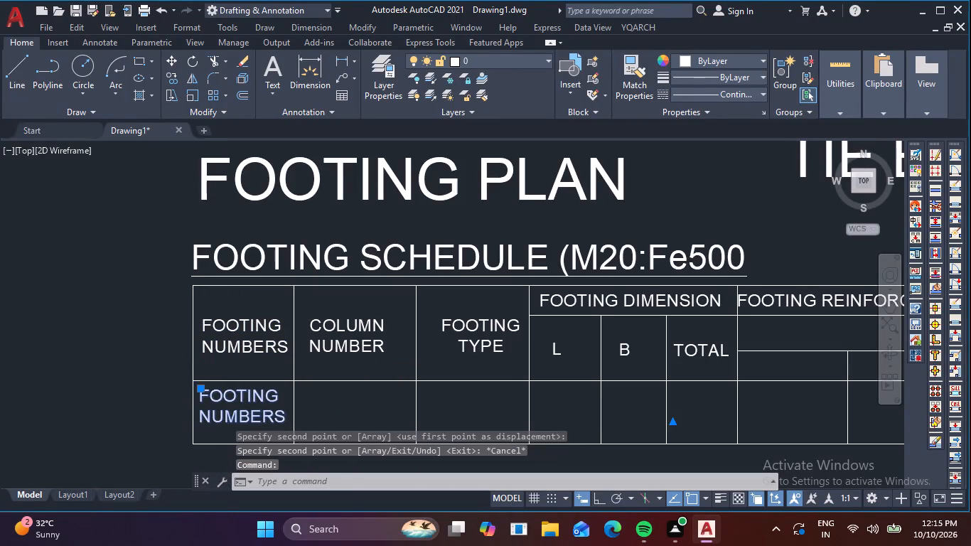
click(286, 416)
key(BackSpace)
key(BackSpace)
key(BackSpace)
key(BackSpace)
key(BackSpace)
key(BackSpace)
key(BackSpace)
key(BackSpace)
key(BackSpace)
key(BackSpace)
key(BackSpace)
key(BackSpace)
key(BackSpace)
key(BackSpace)
key(BackSpace)
key(BackSpace)
key(BackSpace)
key(BackSpace)
key(BackSpace)
key(BackSpace)
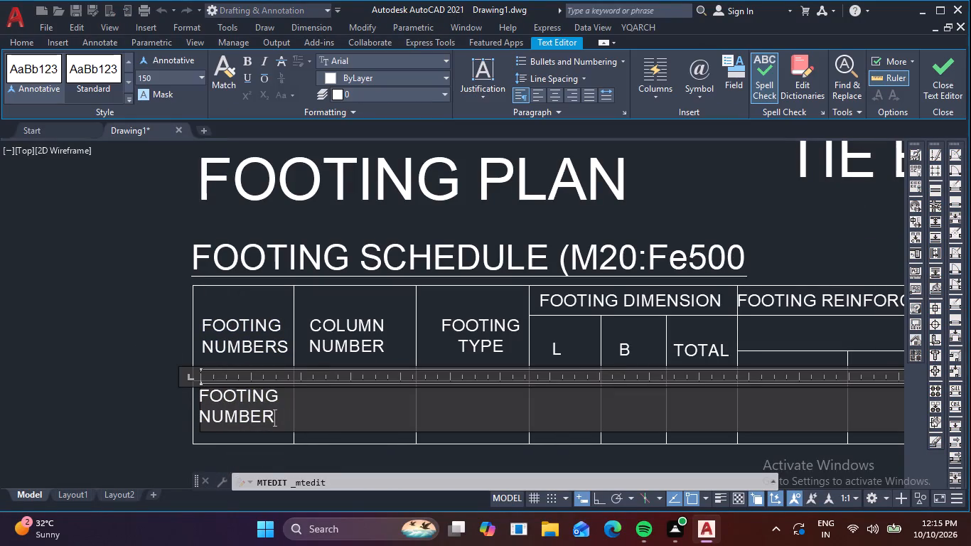
text(F1)
click(109, 392)
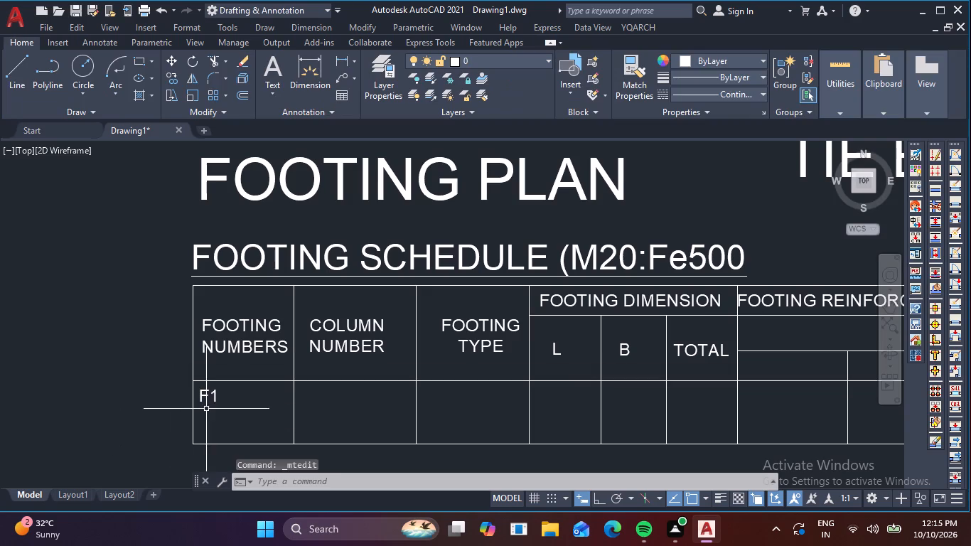
Move the F1 entry to about the middle of its cell under FOOTING NUMBERS.
click(200, 397)
text(M)
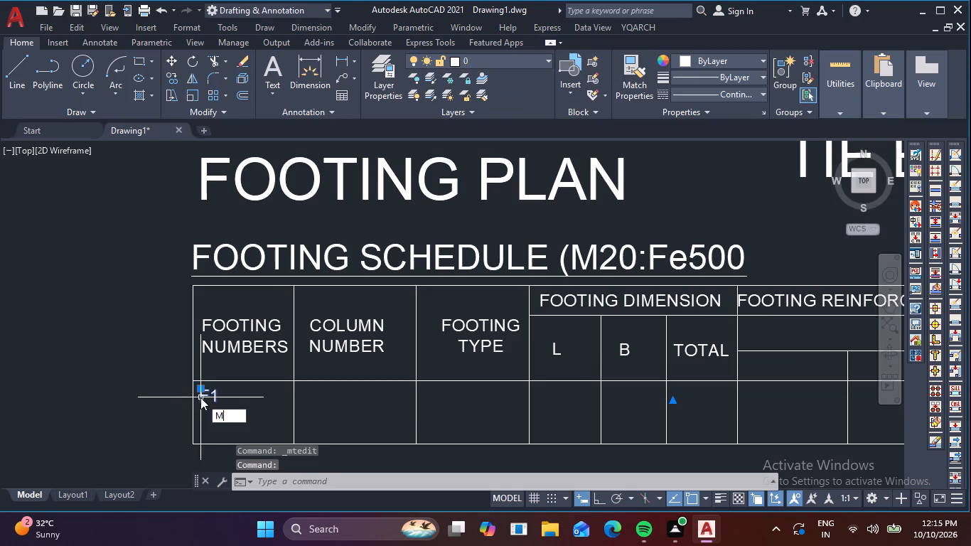
key(space)
click(200, 397)
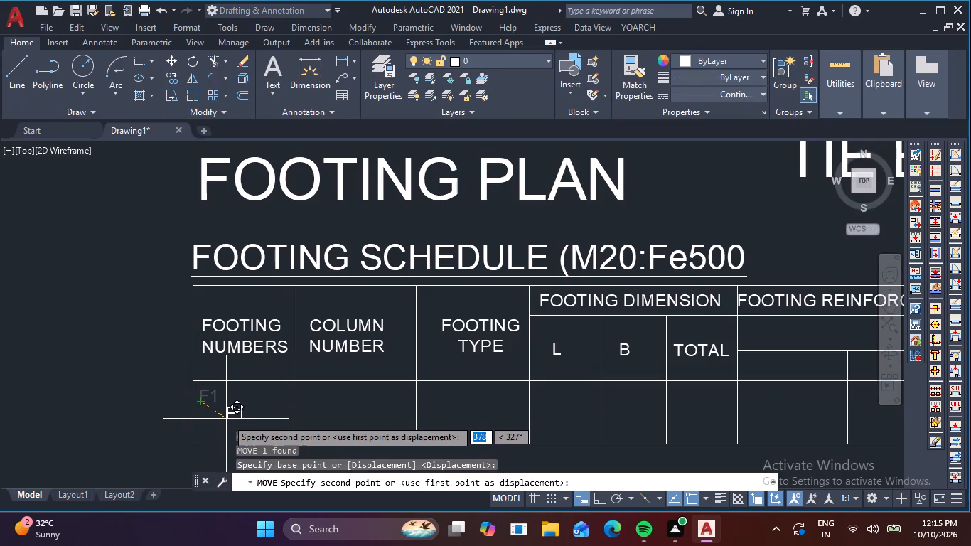
click(226, 415)
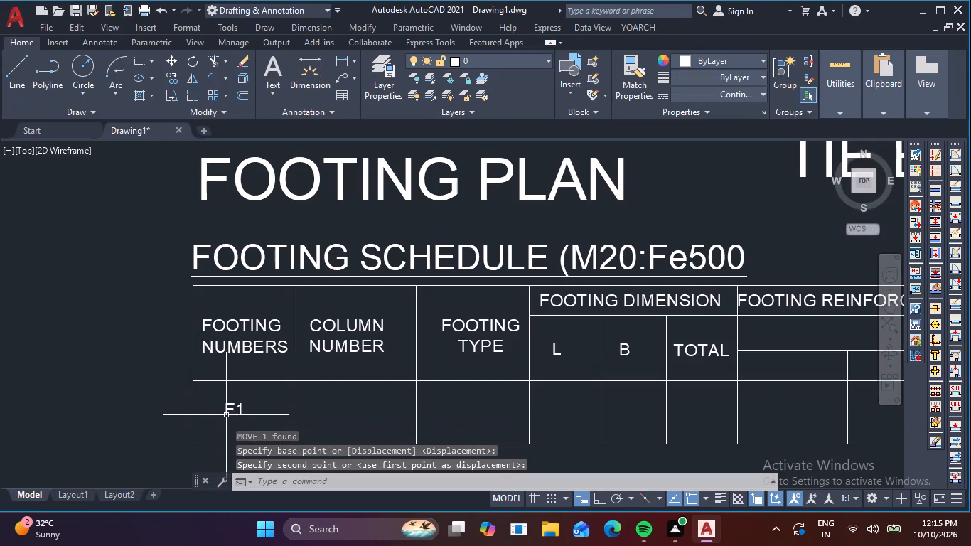
Copy F1 horizontally, with ortho on, into the row's other seven cells, from COLUMN NUMBER to the last FOOTING REINFORCEMENT column.
click(232, 407)
text(CO)
key(space)
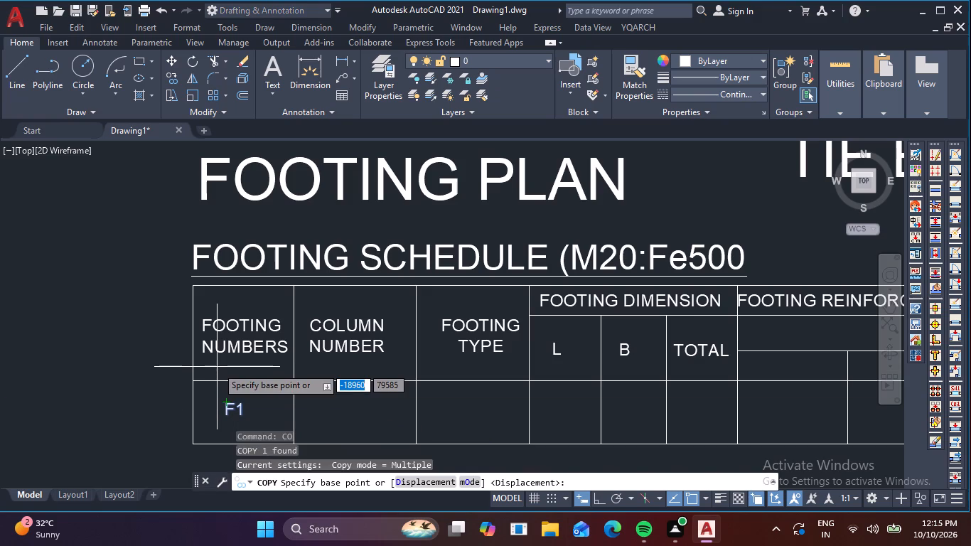
click(230, 409)
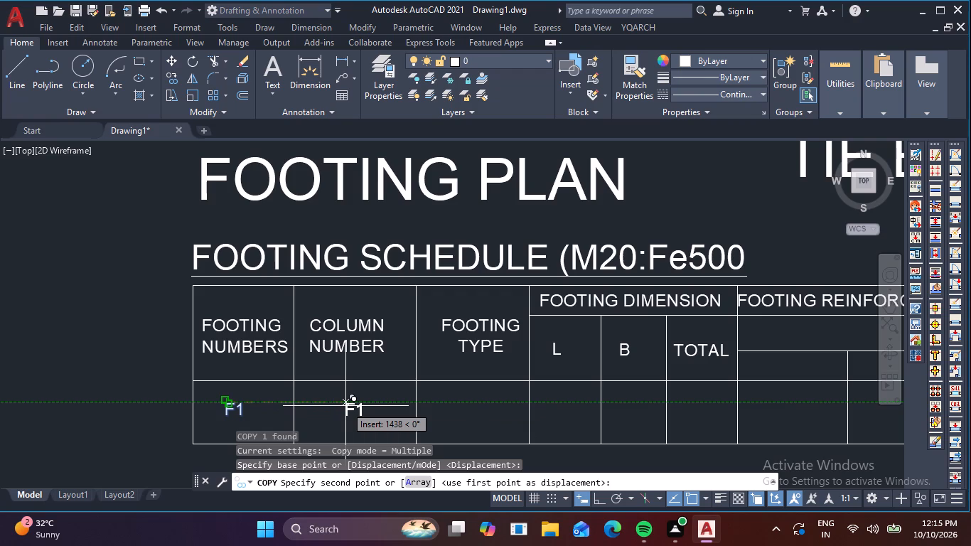
key(F8)
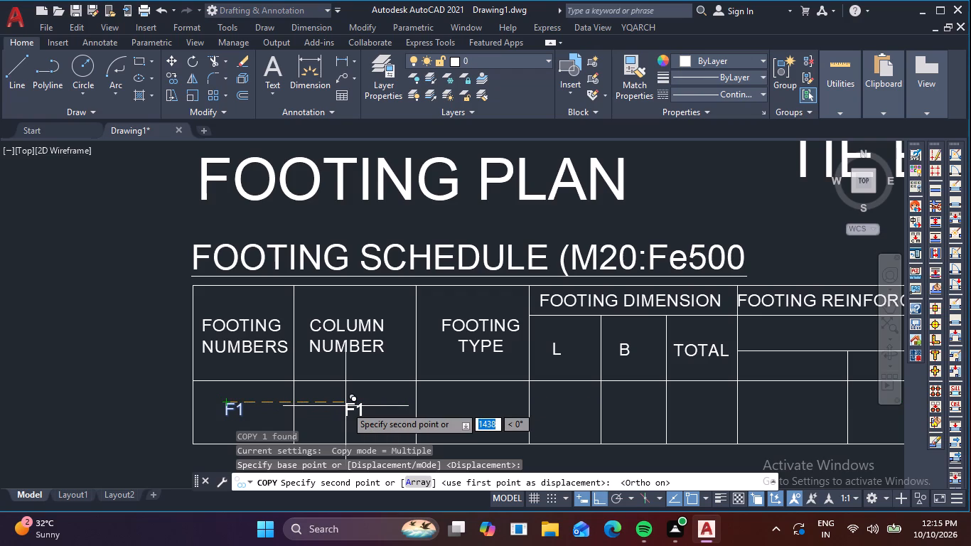
click(345, 406)
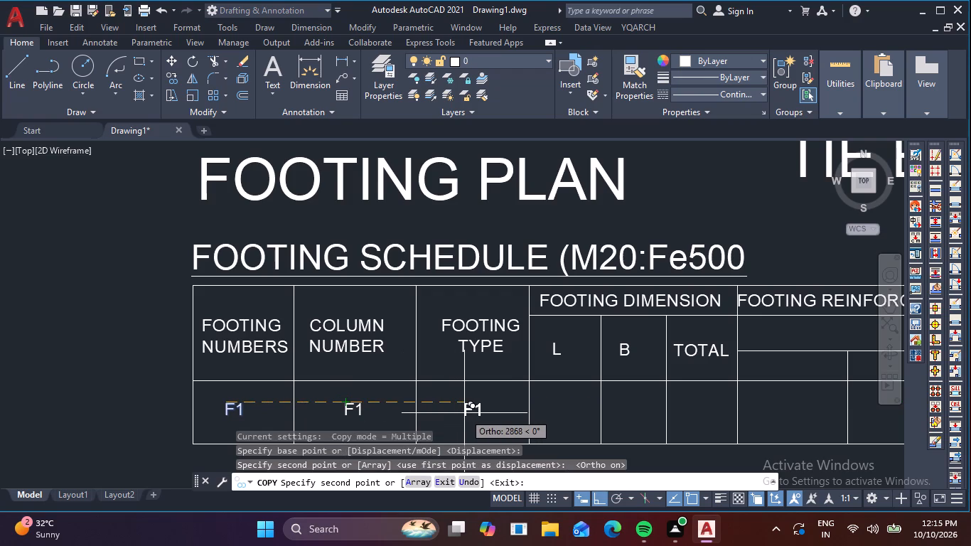
click(454, 413)
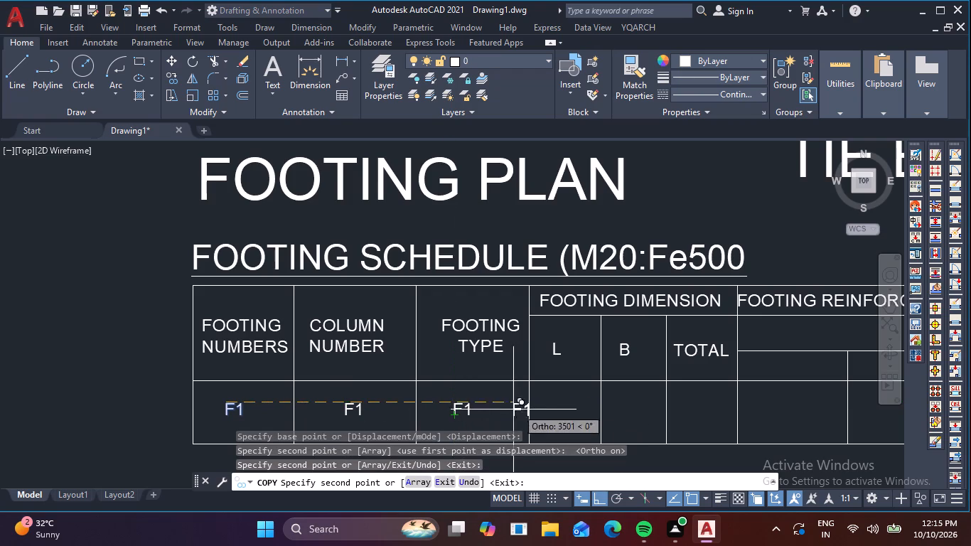
click(551, 405)
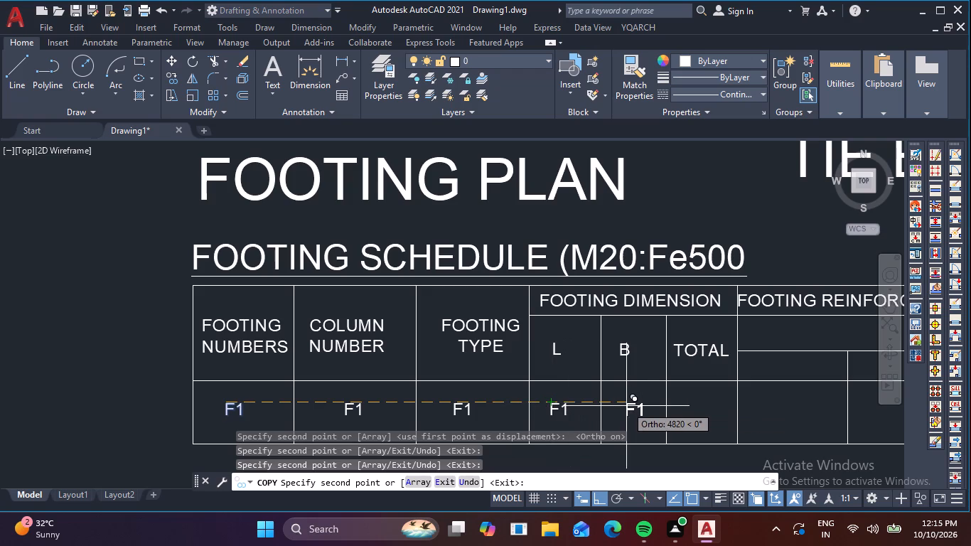
click(626, 406)
click(694, 408)
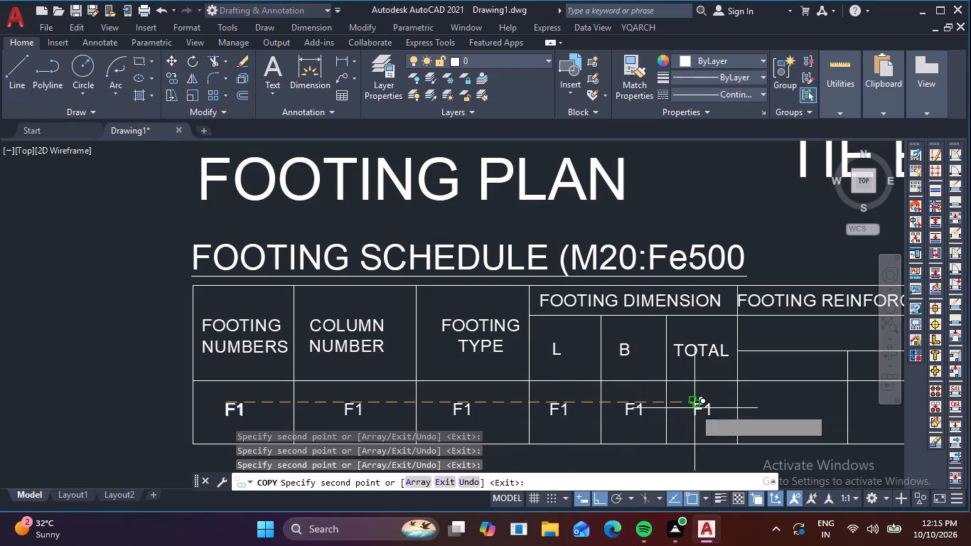
middle_drag(694, 408, 476, 412)
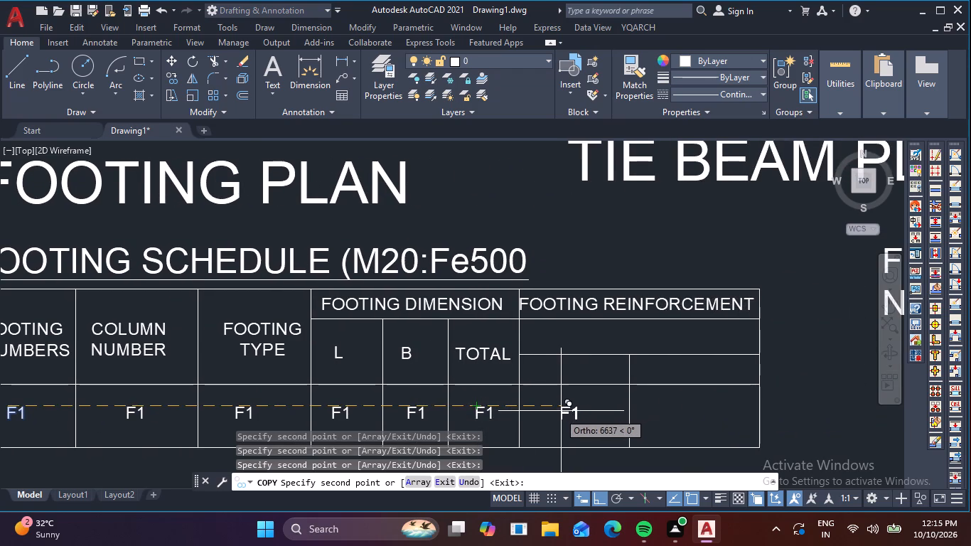
click(563, 412)
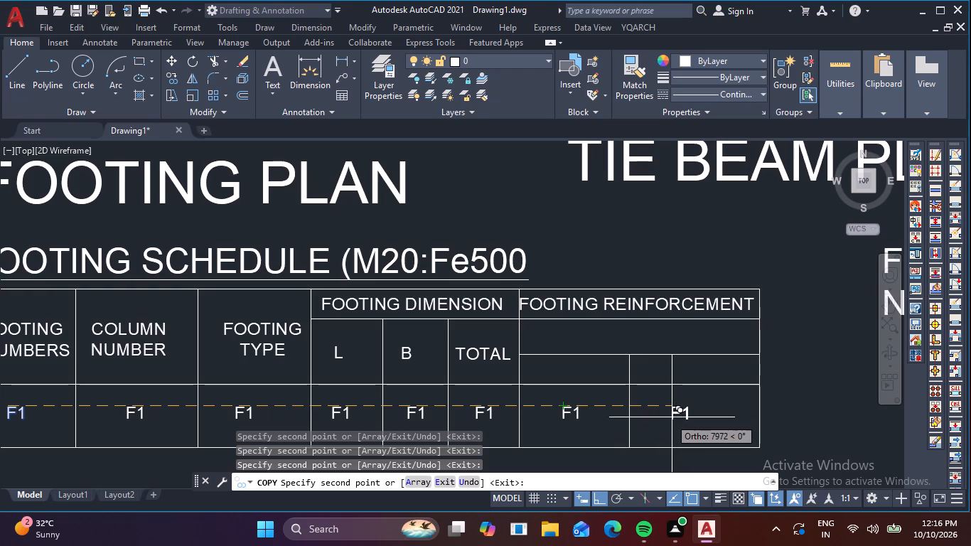
click(660, 412)
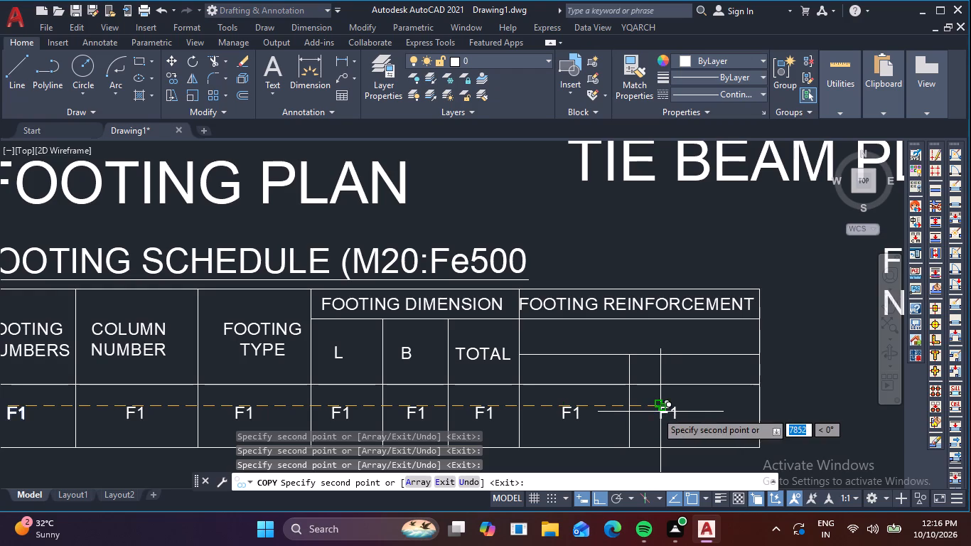
key(space)
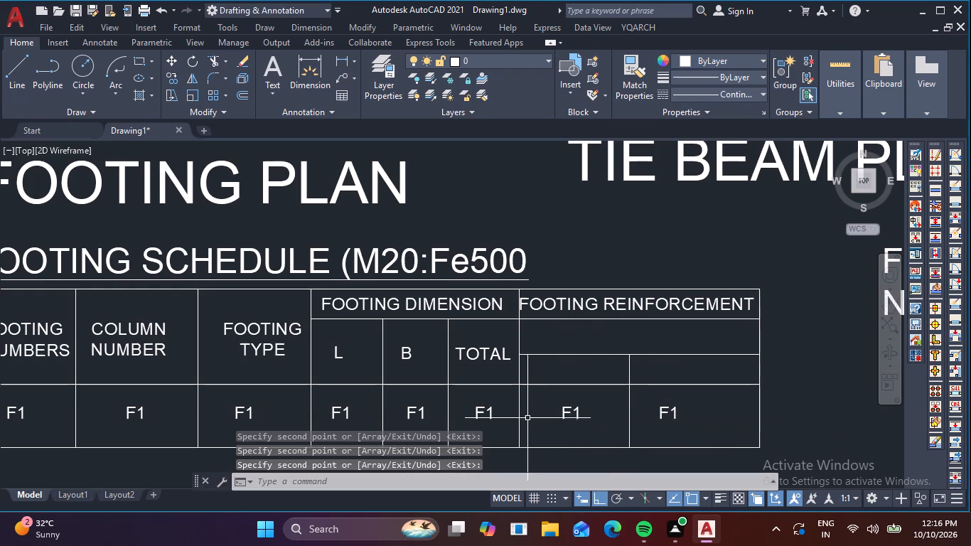
Copy F1 from the first reinforcement entry into the two empty sub-header cells under FOOTING REINFORCEMENT.
click(581, 420)
click(559, 407)
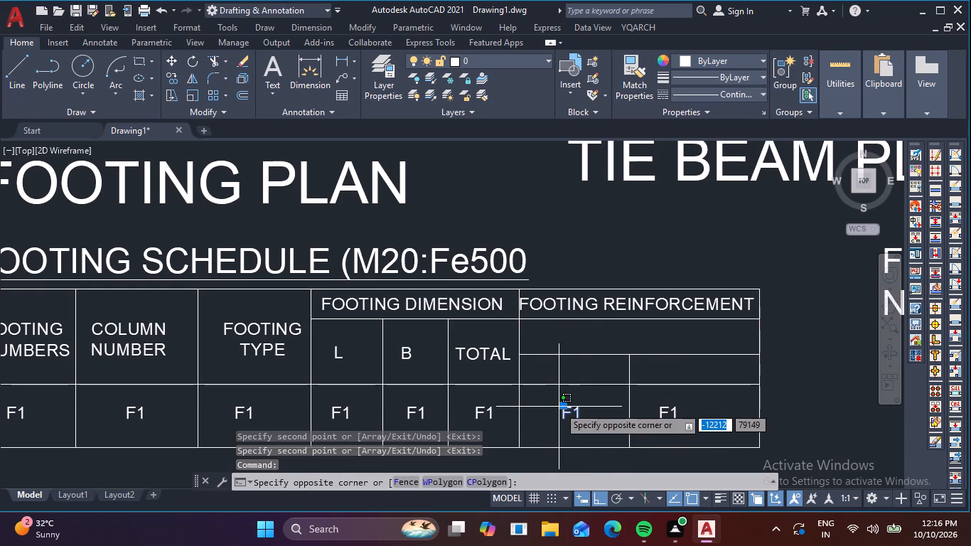
text(CO)
key(space)
click(559, 407)
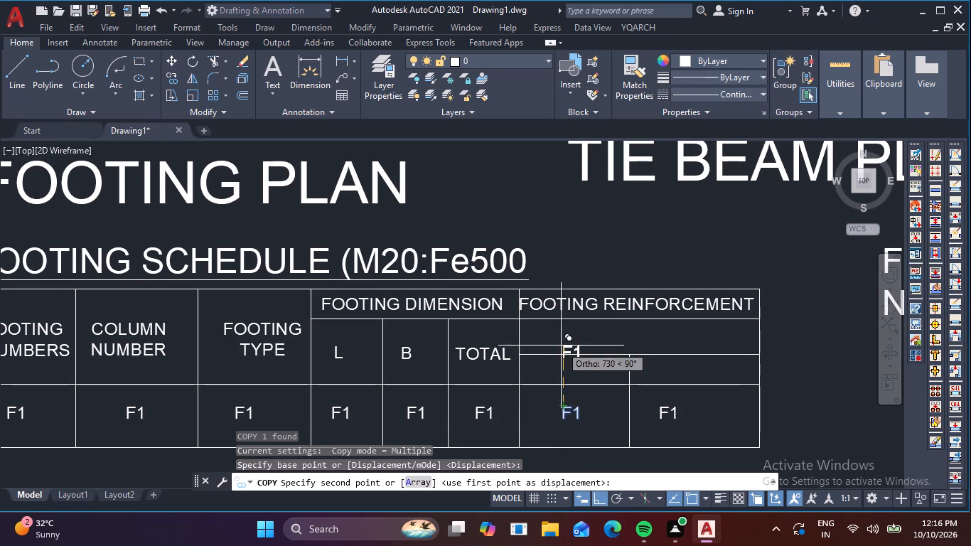
click(558, 365)
key(F8)
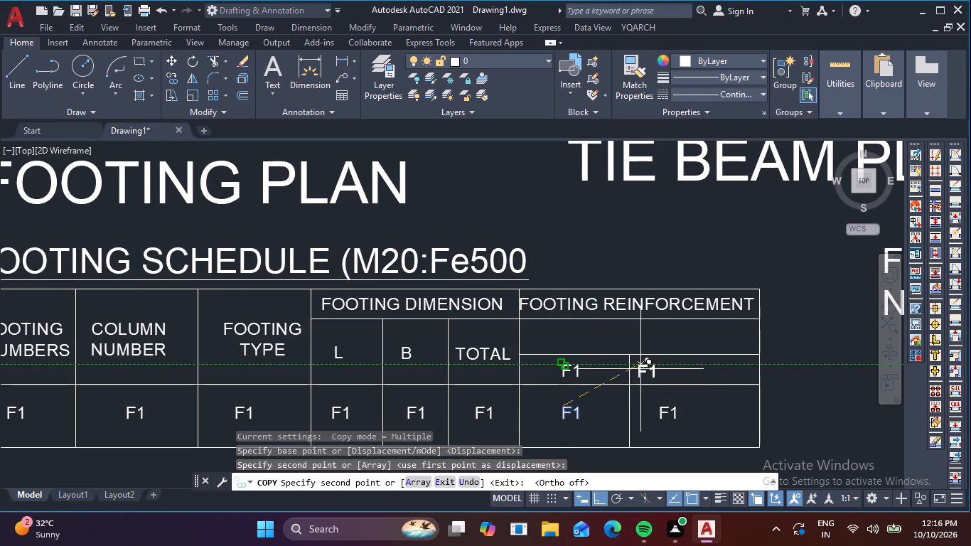
click(676, 369)
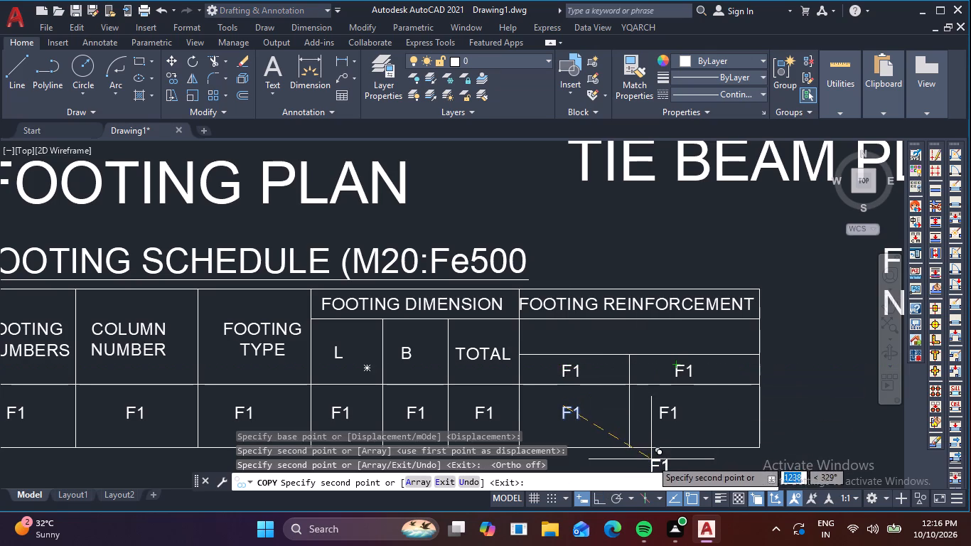
key(Escape)
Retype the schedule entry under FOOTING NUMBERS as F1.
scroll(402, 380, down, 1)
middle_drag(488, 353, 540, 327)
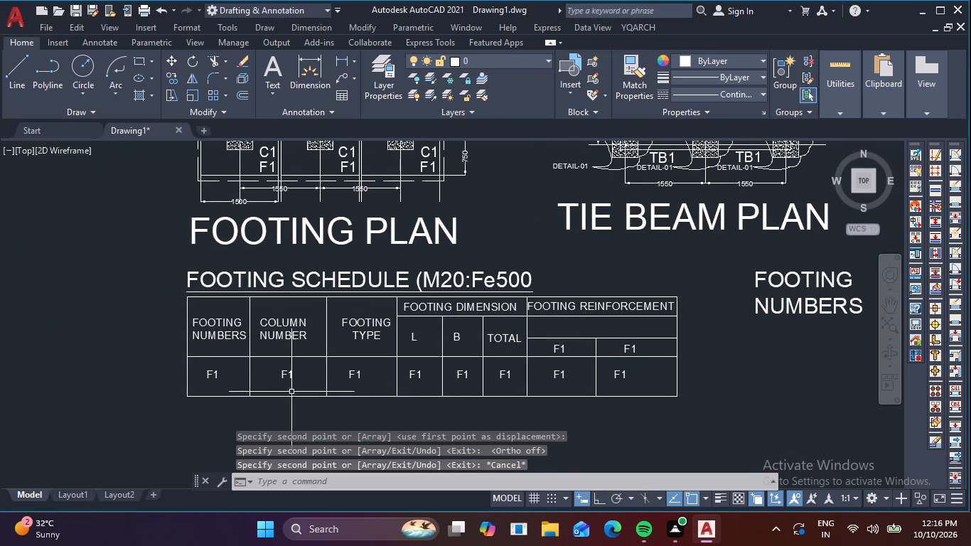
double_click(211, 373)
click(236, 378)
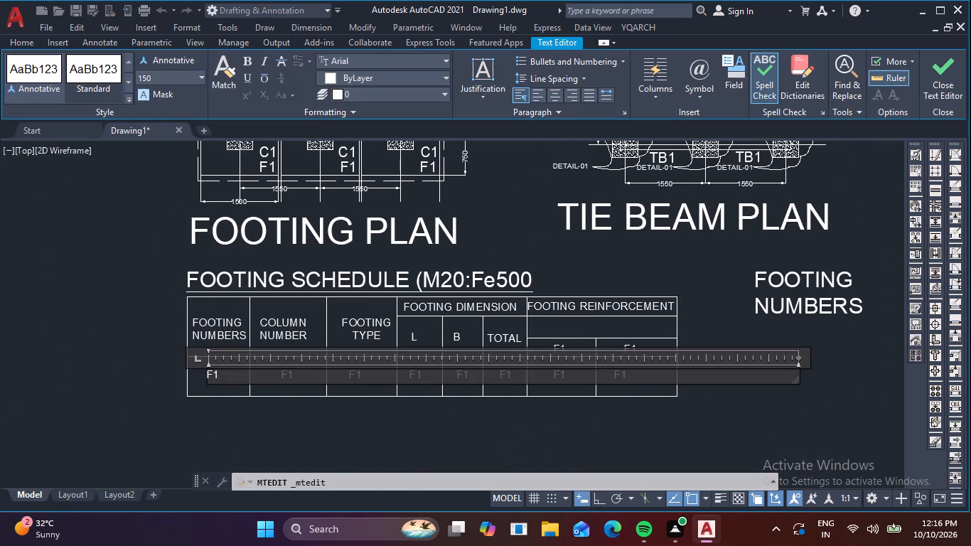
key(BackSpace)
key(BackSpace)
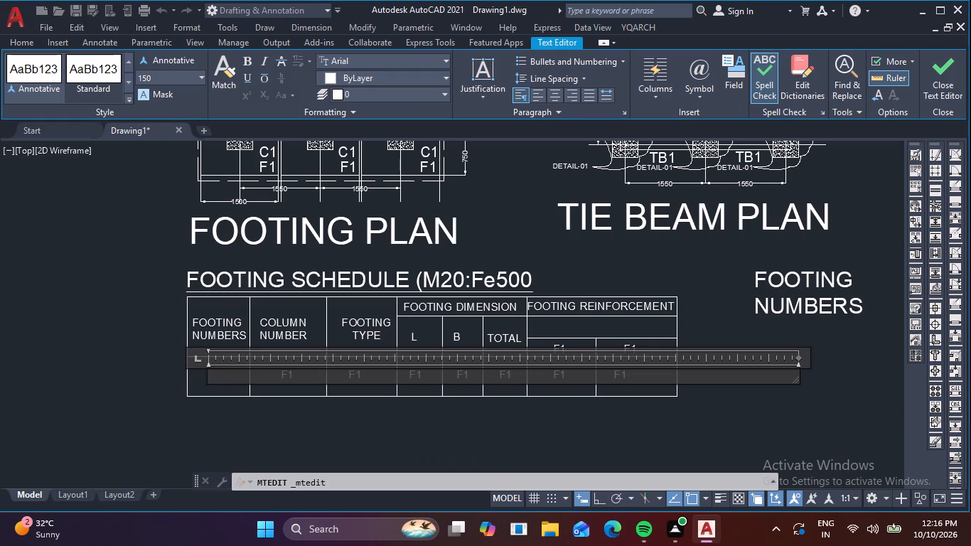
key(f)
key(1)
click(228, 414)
Change the schedule entry under COLUMN NUMBER to C1.
double_click(289, 375)
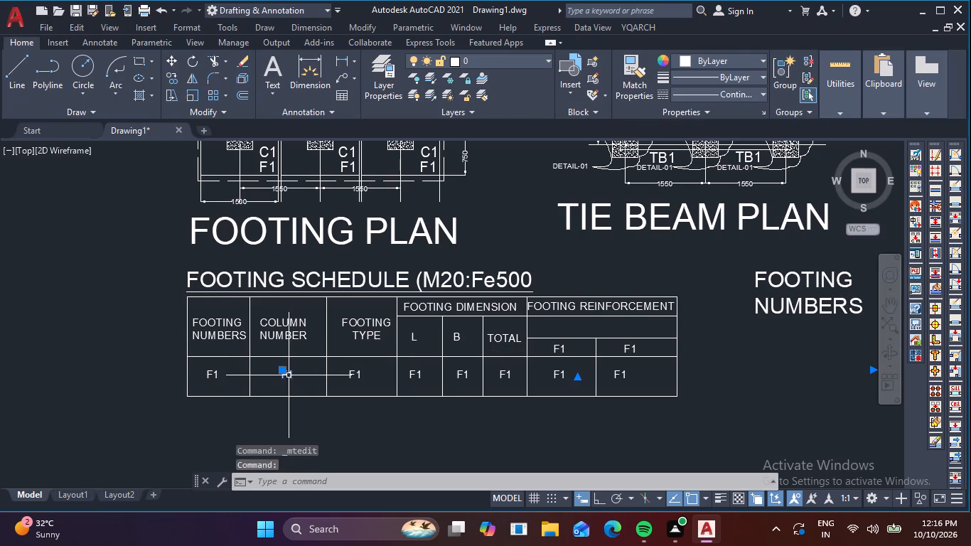
click(294, 378)
key(BackSpace)
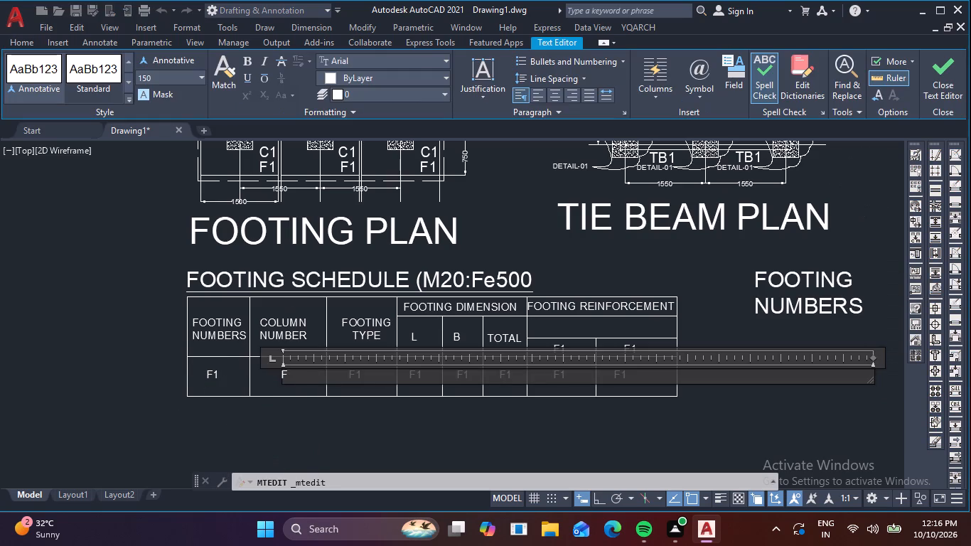
key(BackSpace)
text(C1)
click(305, 412)
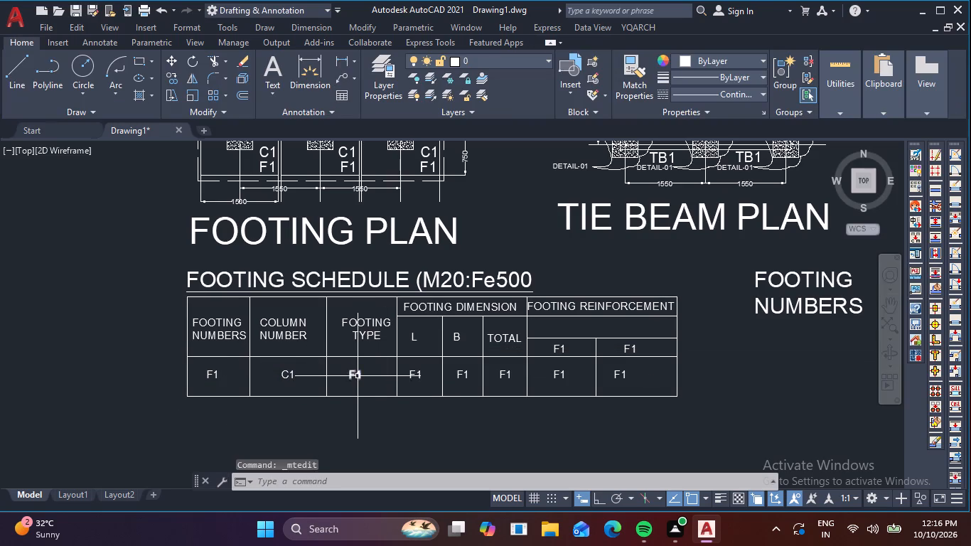
Change the schedule entry under FOOTING TYPE to BOX.
double_click(358, 376)
click(360, 376)
key(BackSpace)
key(BackSpace)
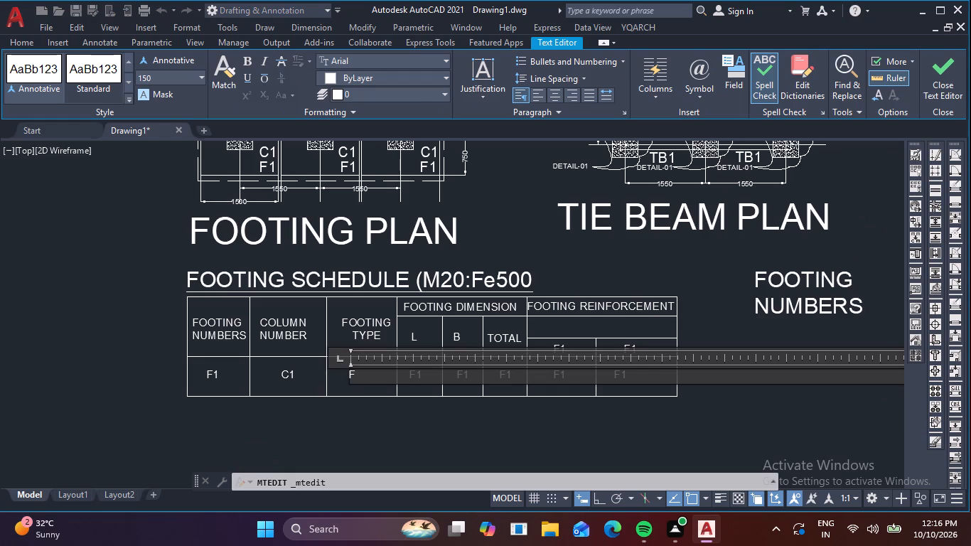
text(BOX)
click(307, 464)
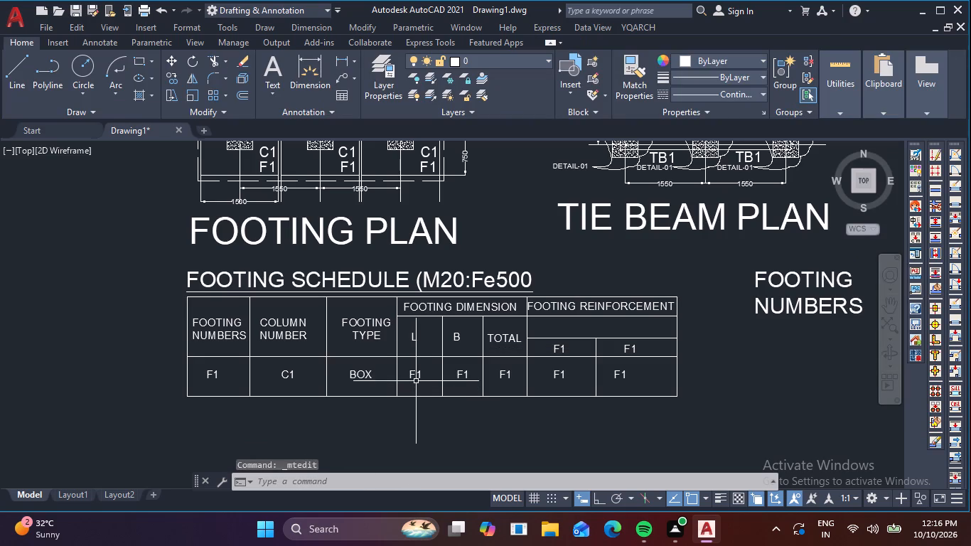
Change the schedule entry under L in FOOTING DIMENSION to 1500.
double_click(416, 377)
click(431, 375)
double_click(417, 378)
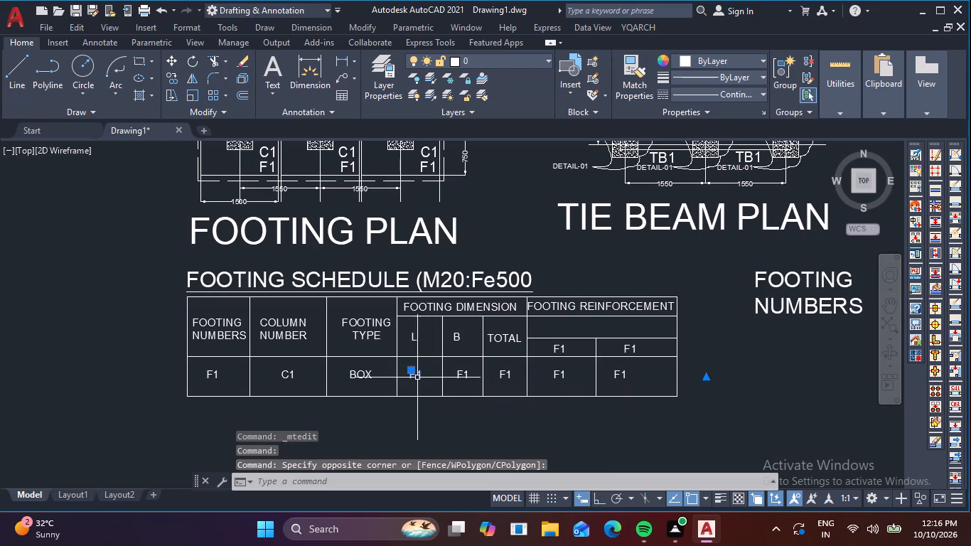
double_click(421, 378)
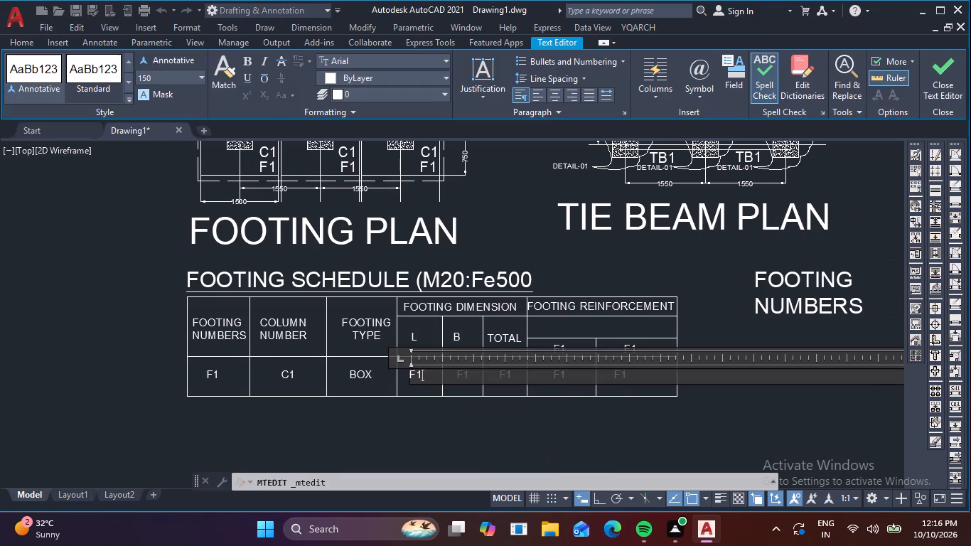
click(430, 378)
key(BackSpace)
key(BackSpace)
key(BackSpace)
key(BackSpace)
key(1)
text(500)
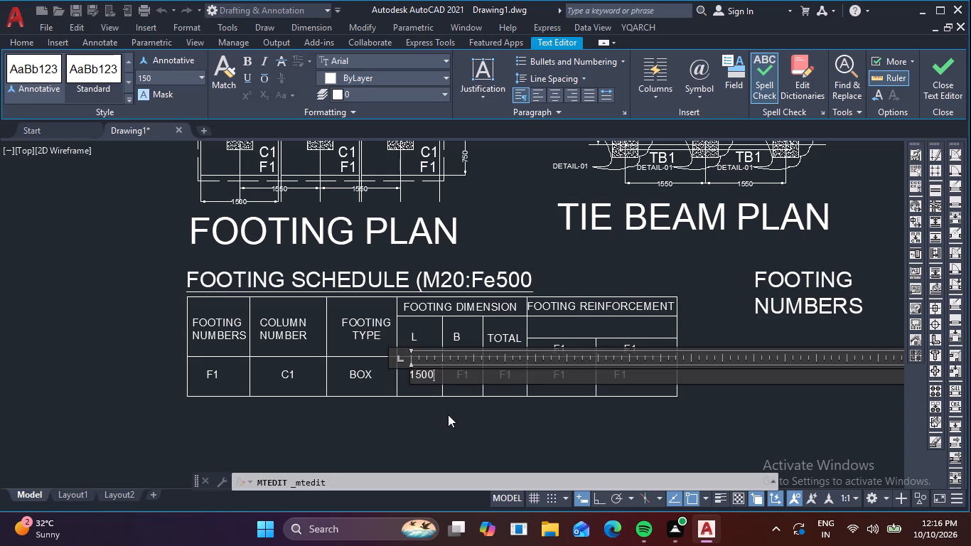
click(448, 414)
Change the schedule entry under B in FOOTING DIMENSION to 1500.
double_click(458, 373)
click(471, 375)
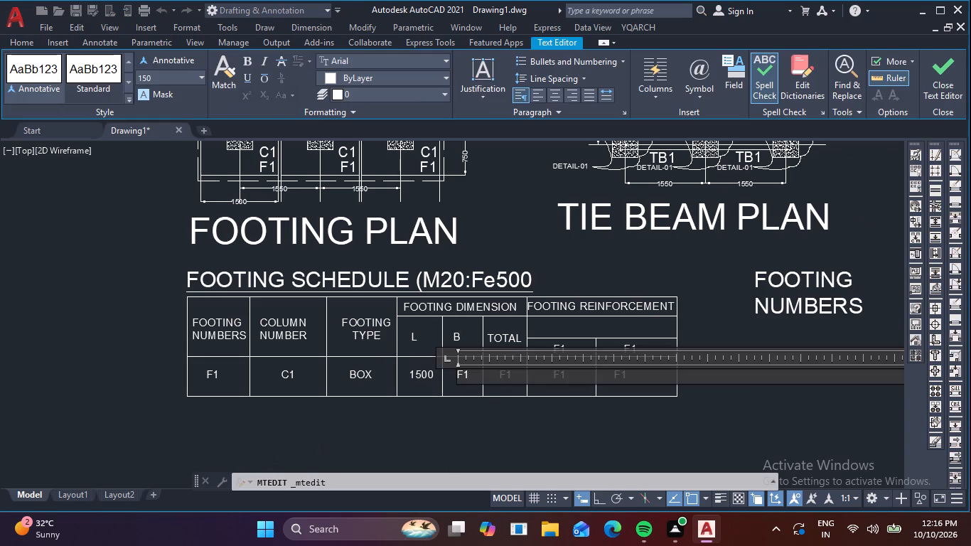
key(BackSpace)
key(BackSpace)
key(BackSpace)
key(BackSpace)
key(BackSpace)
key(BackSpace)
key(BackSpace)
key(BackSpace)
key(BackSpace)
key(BackSpace)
key(BackSpace)
key(BackSpace)
key(BackSpace)
key(BackSpace)
key(BackSpace)
text(1500)
click(509, 411)
Change the schedule entry under TOTAL in FOOTING DIMENSION to 375.
double_click(501, 375)
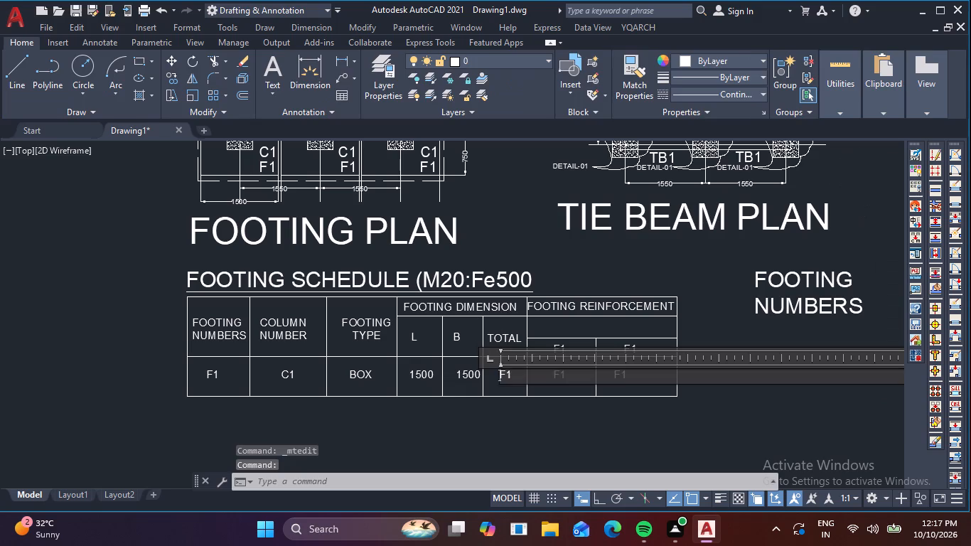
click(520, 375)
key(BackSpace)
key(BackSpace)
key(BackSpace)
key(BackSpace)
key(BackSpace)
key(BackSpace)
key(BackSpace)
key(BackSpace)
key(BackSpace)
key(BackSpace)
key(BackSpace)
key(BackSpace)
key(BackSpace)
key(BackSpace)
key(BackSpace)
key(BackSpace)
key(BackSpace)
key(BackSpace)
key(BackSpace)
key(BackSpace)
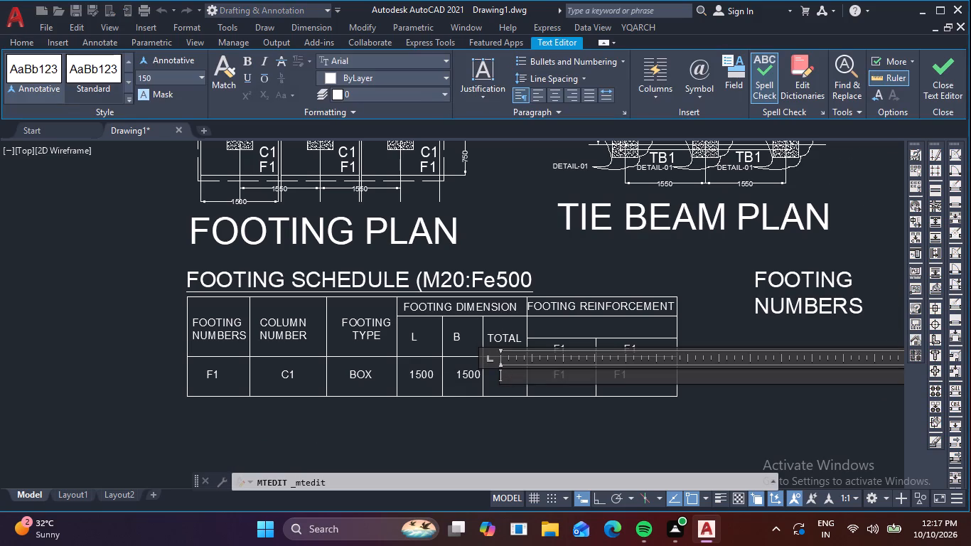
key(3)
key(7)
key(5)
click(473, 412)
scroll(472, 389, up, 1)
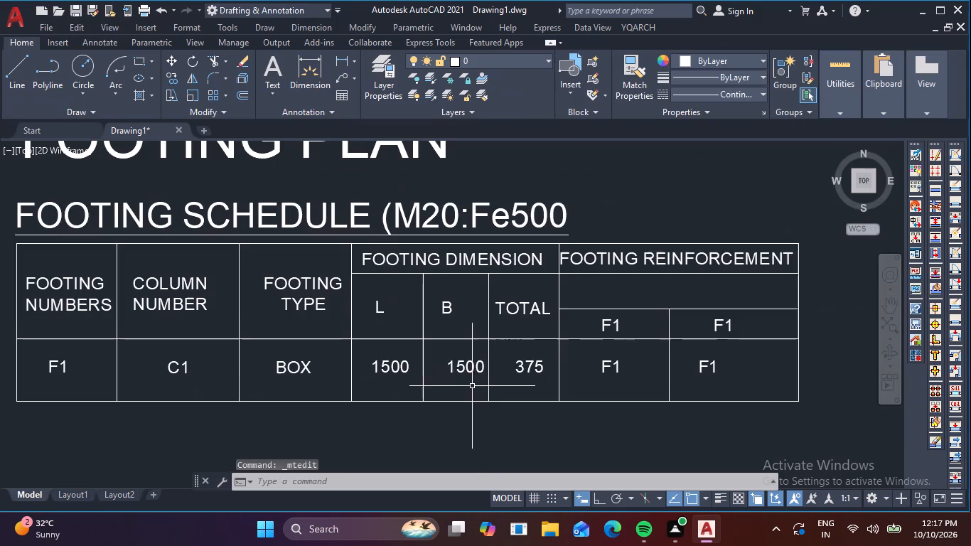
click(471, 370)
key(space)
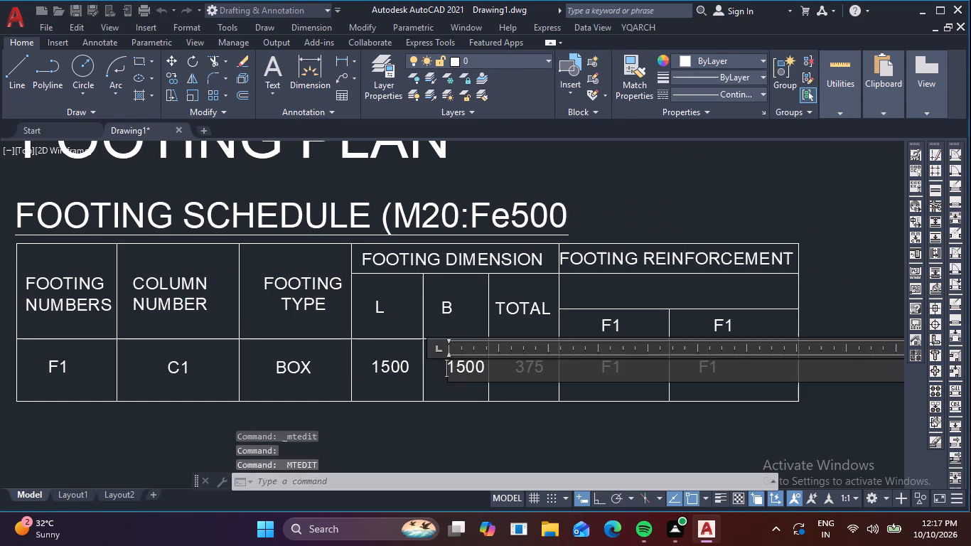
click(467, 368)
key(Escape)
Move the 1500 entry under B away from the cell's edge so it sits centred beneath its heading.
click(465, 369)
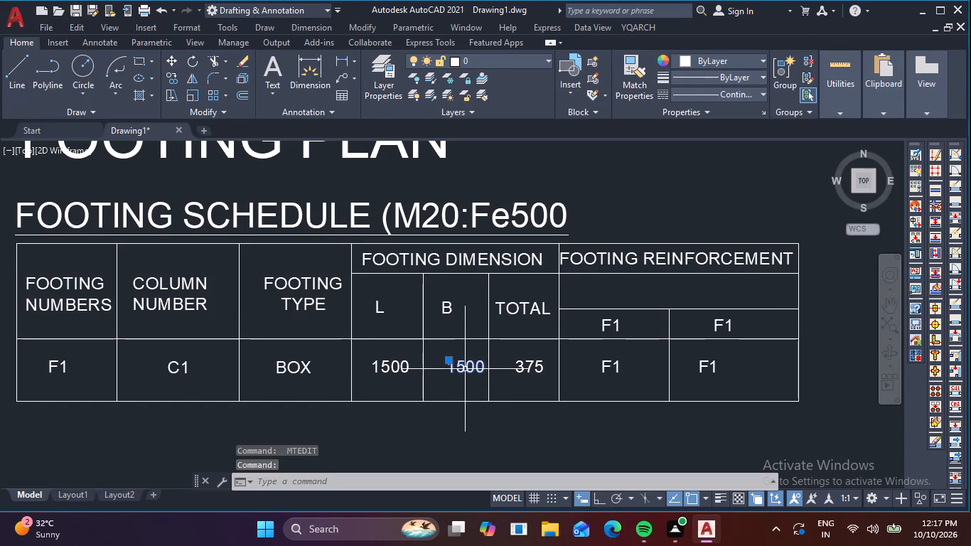
text(M)
key(space)
click(465, 369)
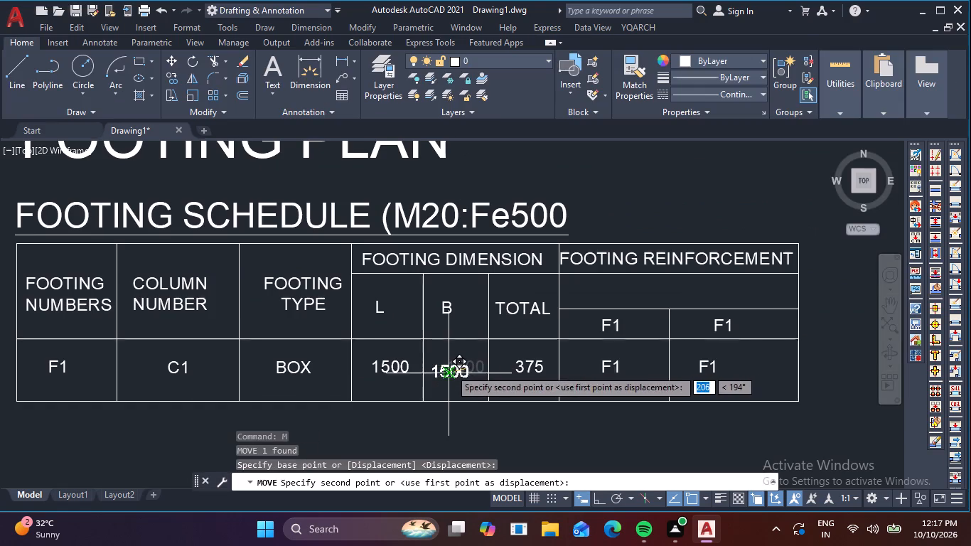
scroll(449, 365, up, 1)
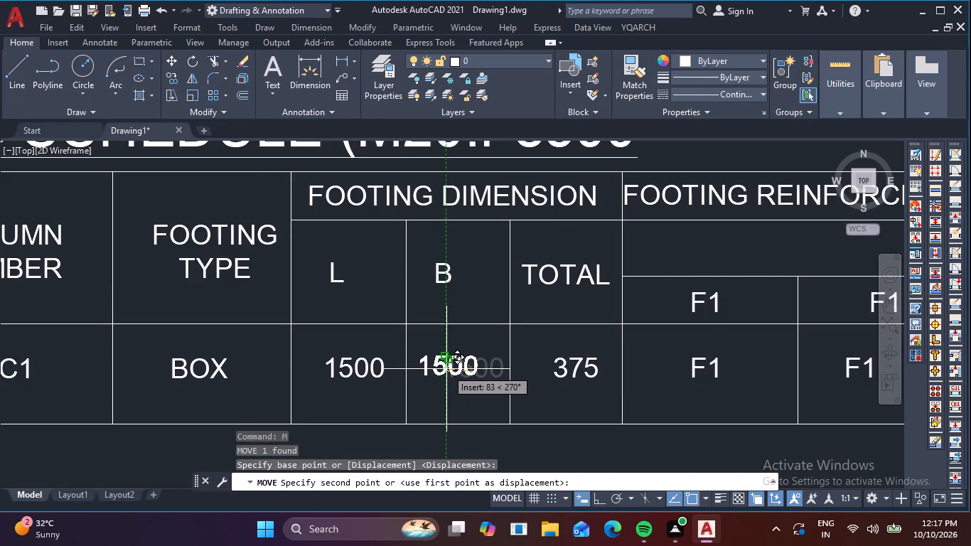
click(446, 369)
Move the 375 entry under TOTAL slightly sideways to centre it in its cell.
click(560, 366)
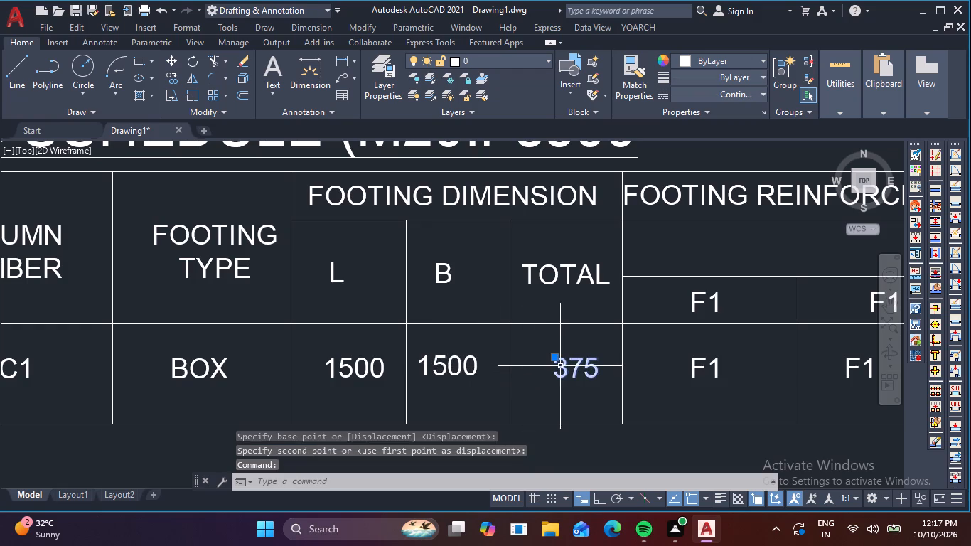
text(M)
key(space)
click(560, 366)
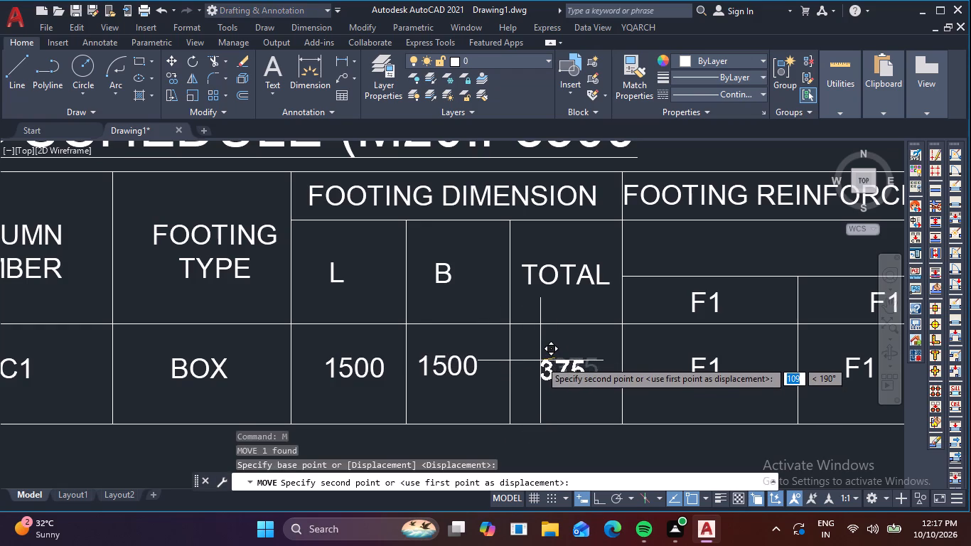
click(540, 358)
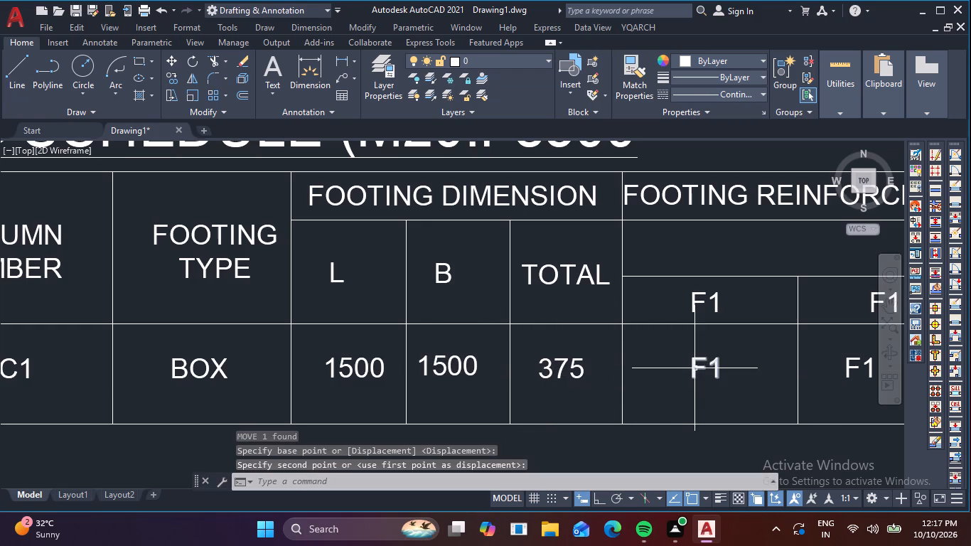
double_click(694, 368)
click(720, 364)
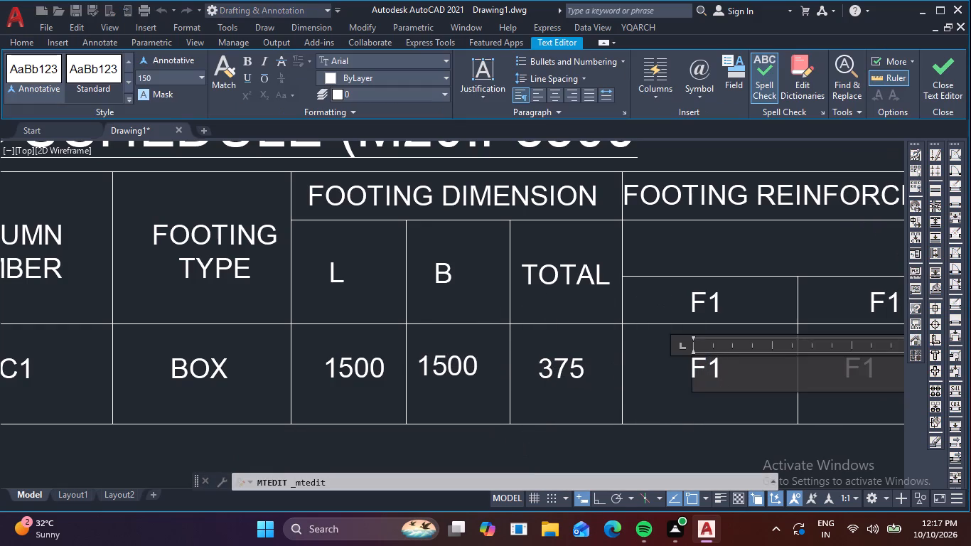
key(BackSpace)
key(BackSpace)
key(BackSpace)
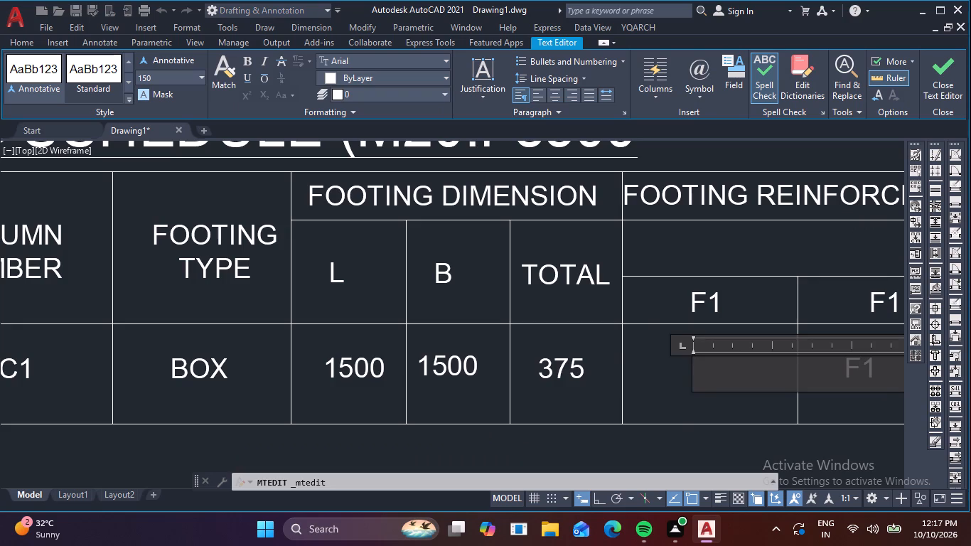
text(10)
key(shift+numbersign)
key(space)
text(-)
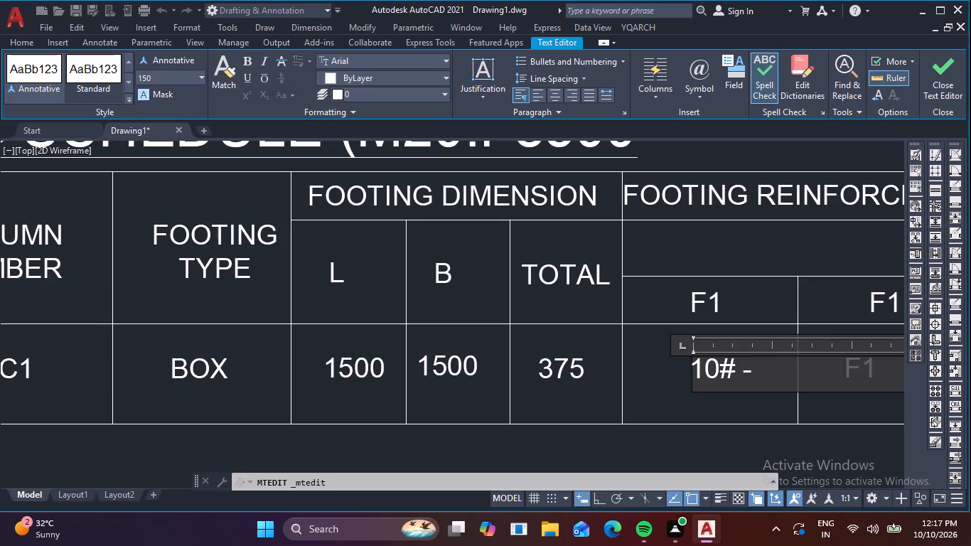
key(shift+at)
text(200)
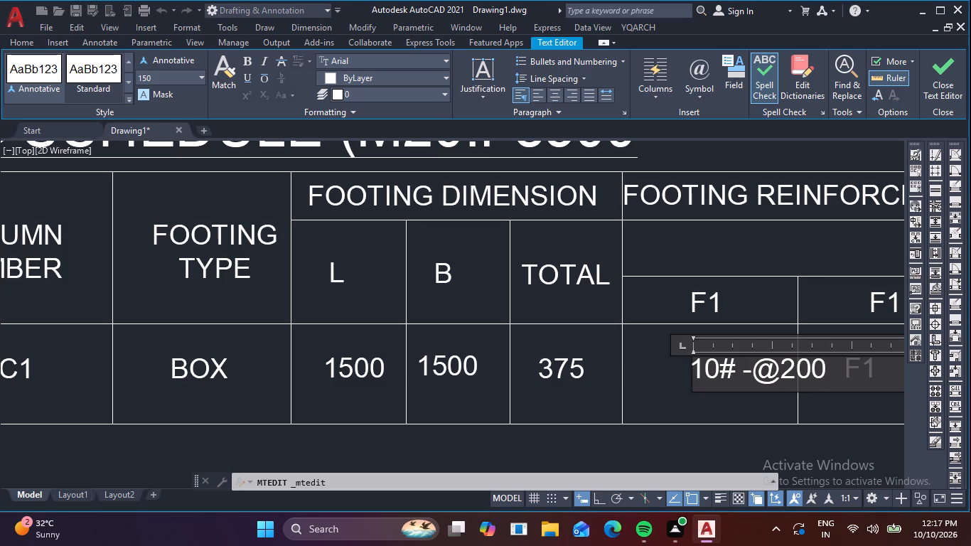
text(mm)
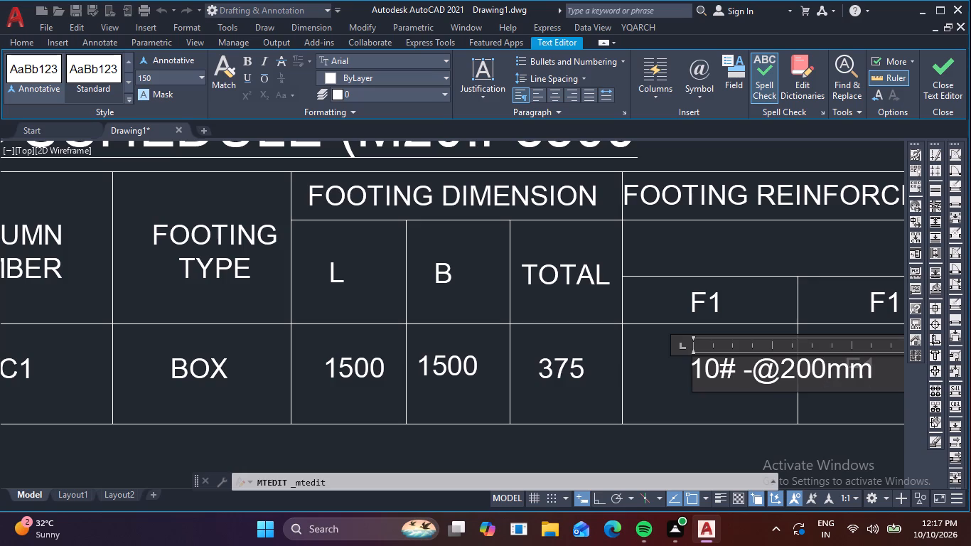
click(780, 292)
click(775, 370)
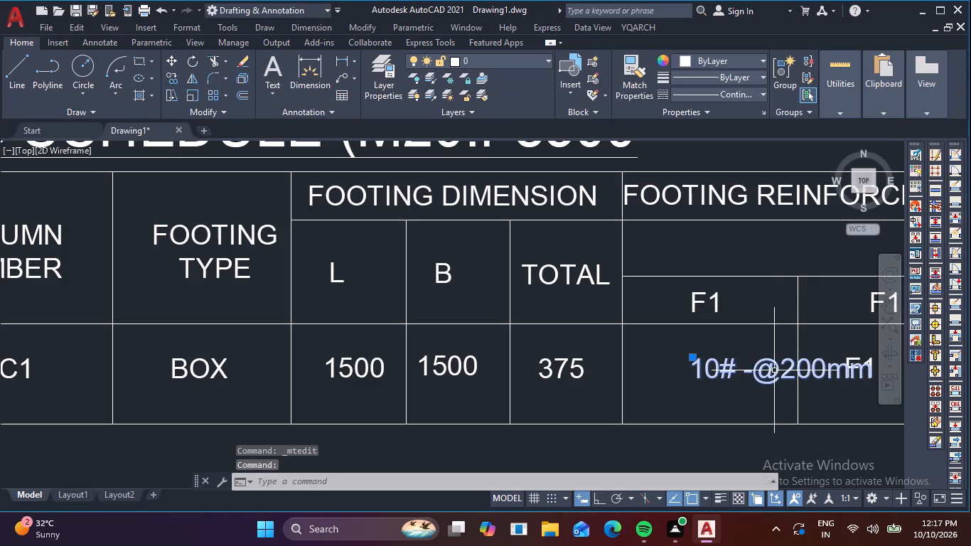
text(m)
key(space)
click(773, 370)
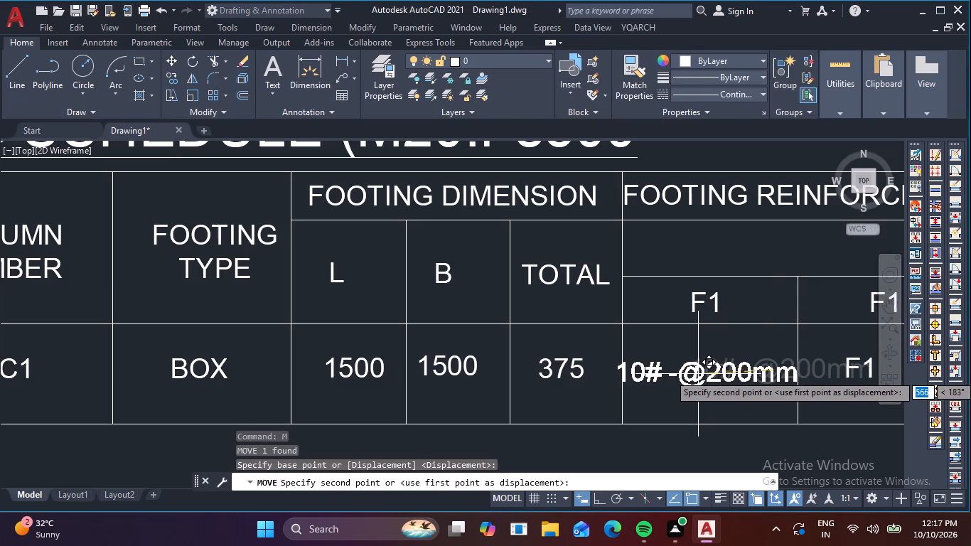
scroll(696, 373, down, 1)
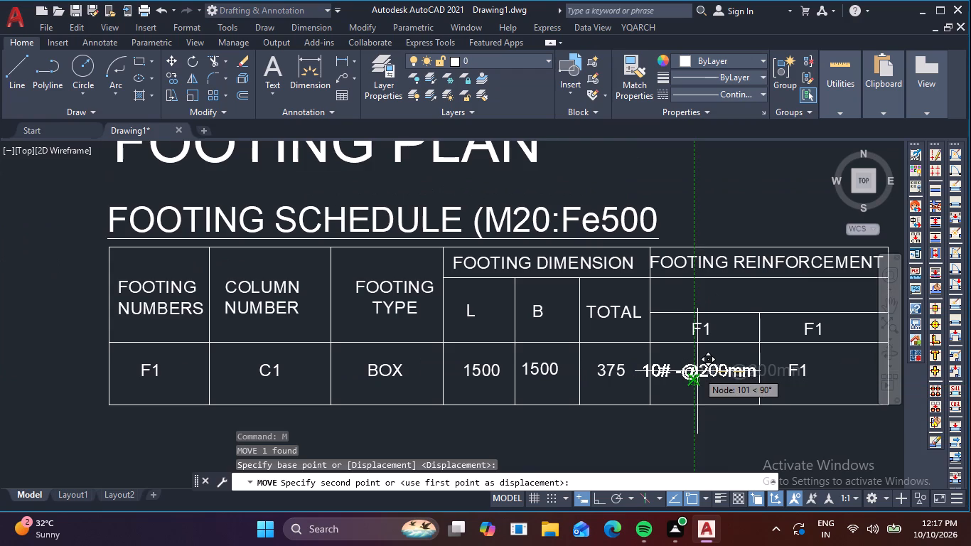
middle_drag(697, 372, 645, 378)
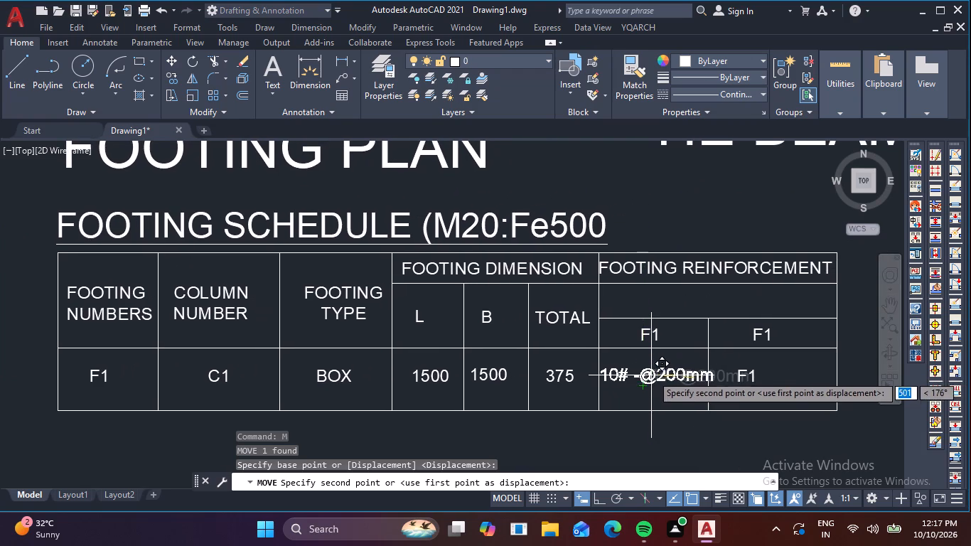
scroll(654, 375, up, 1)
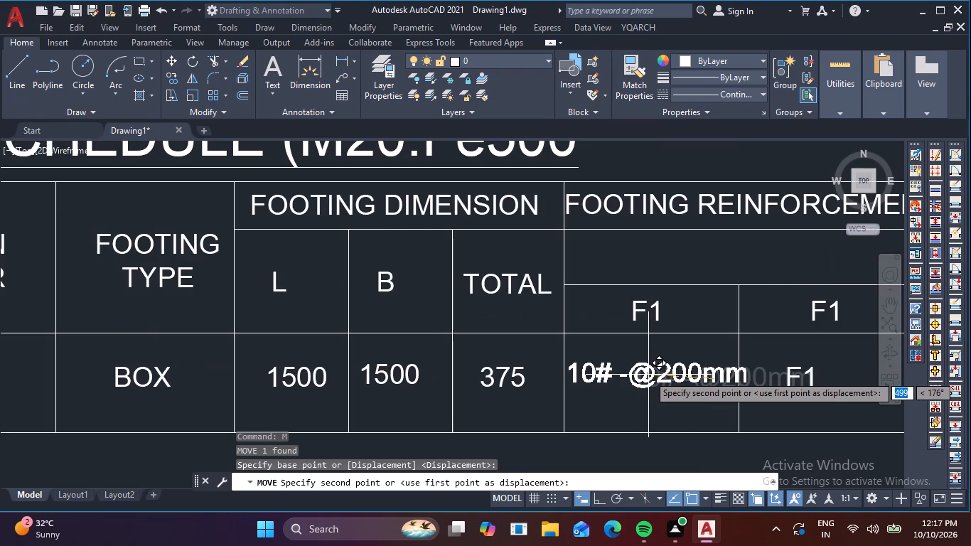
scroll(648, 375, up, 1)
click(648, 375)
scroll(707, 361, down, 2)
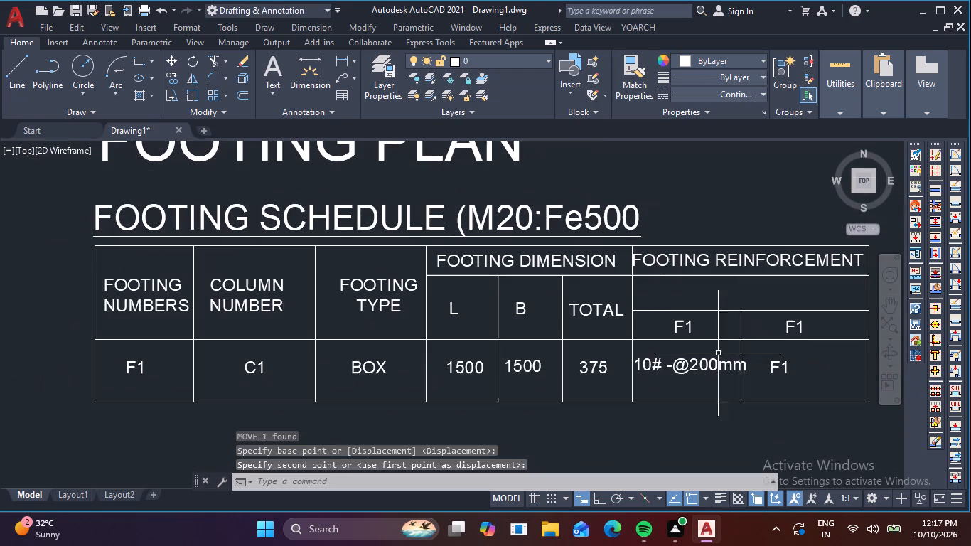
click(746, 326)
click(738, 326)
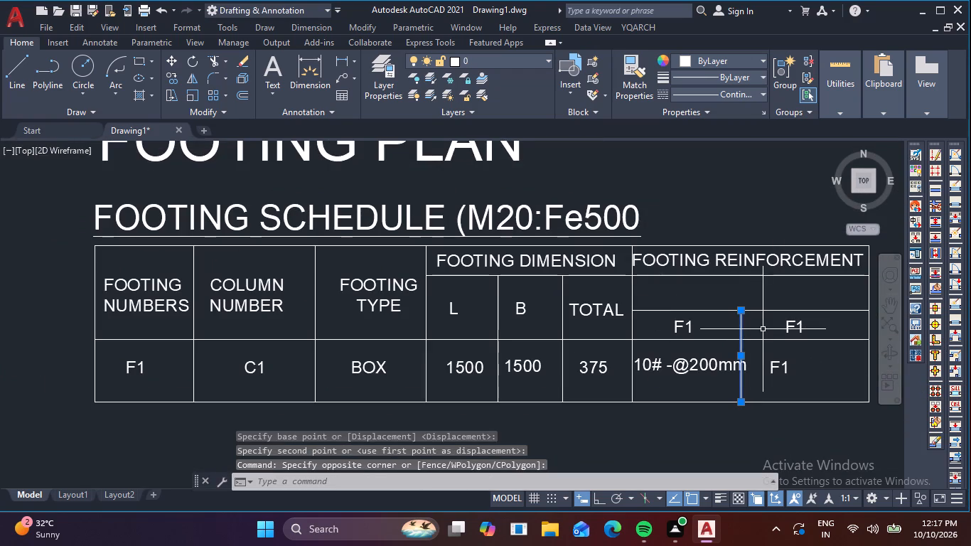
text(m)
key(space)
scroll(753, 327, up, 2)
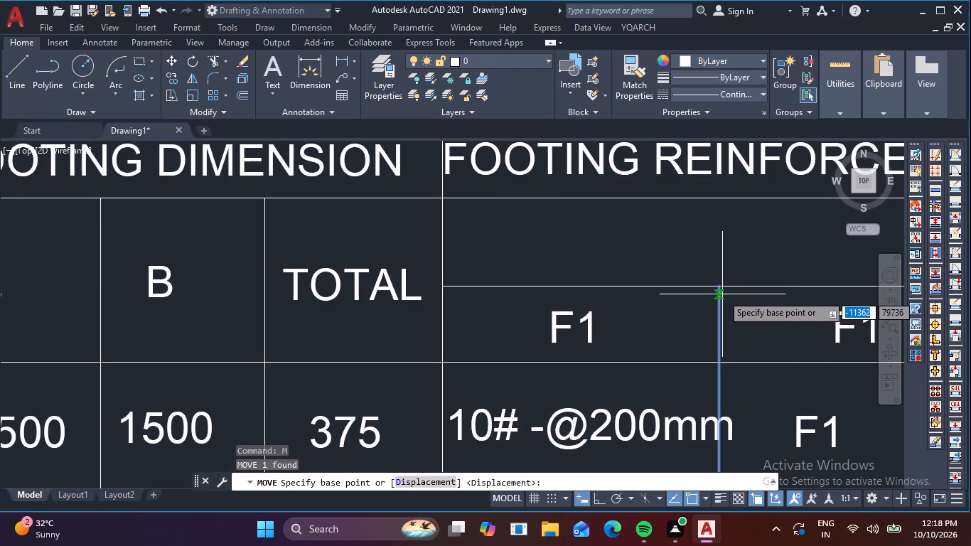
click(718, 290)
click(745, 287)
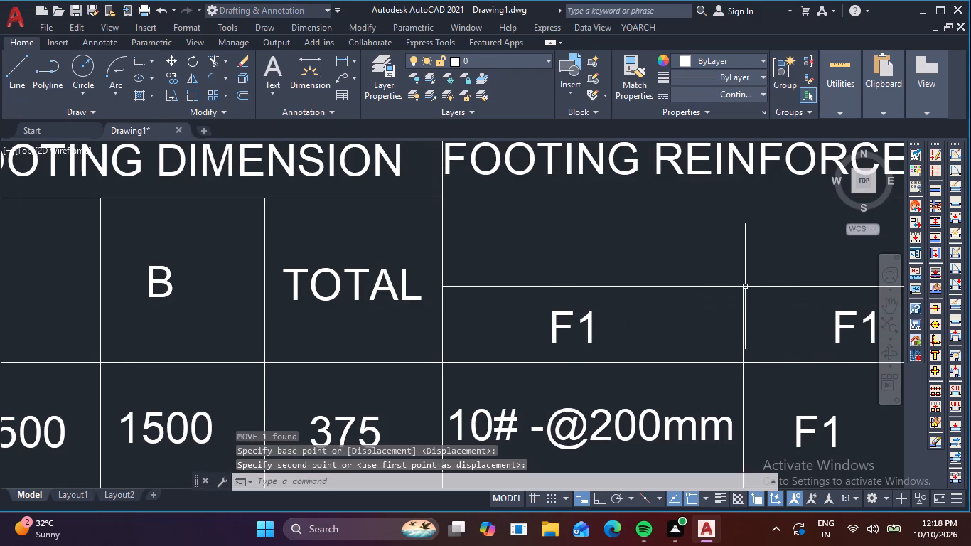
scroll(719, 305, down, 1)
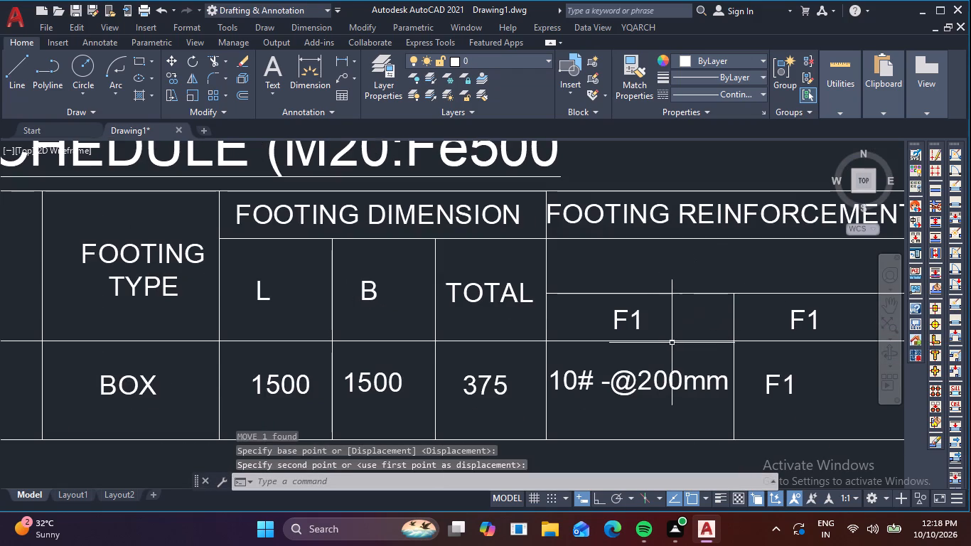
middle_drag(672, 342, 554, 329)
double_click(649, 375)
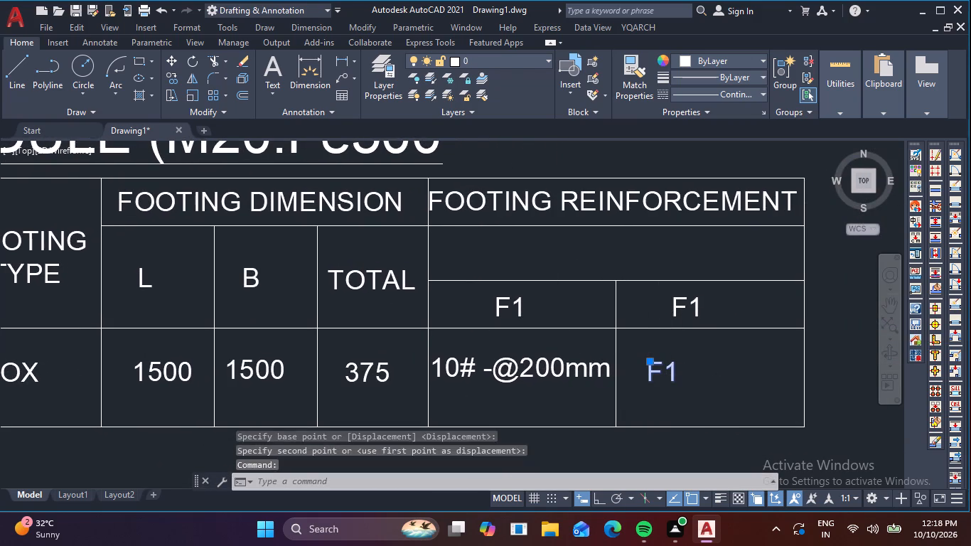
click(699, 370)
key(BackSpace)
key(BackSpace)
key(BackSpace)
key(BackSpace)
key(BackSpace)
key(BackSpace)
key(BackSpace)
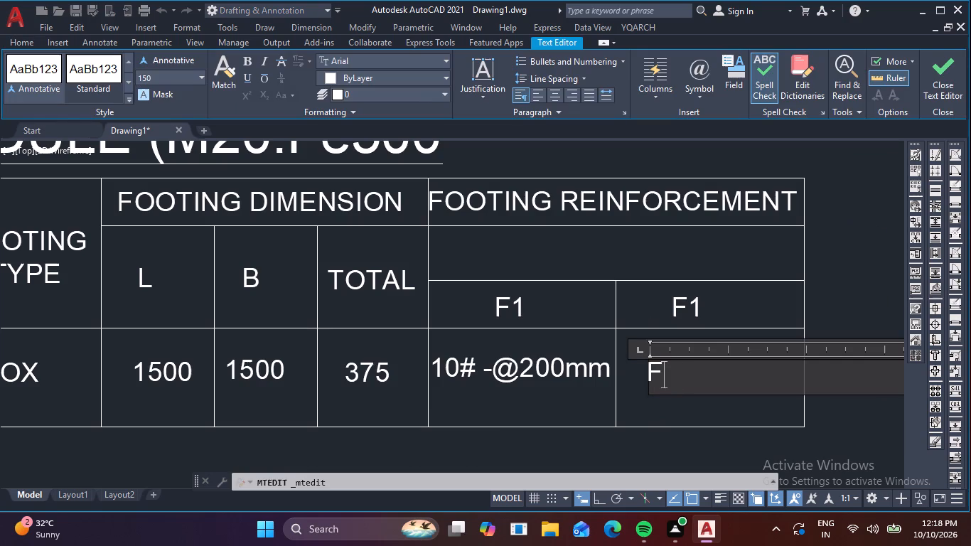
key(BackSpace)
text(10)
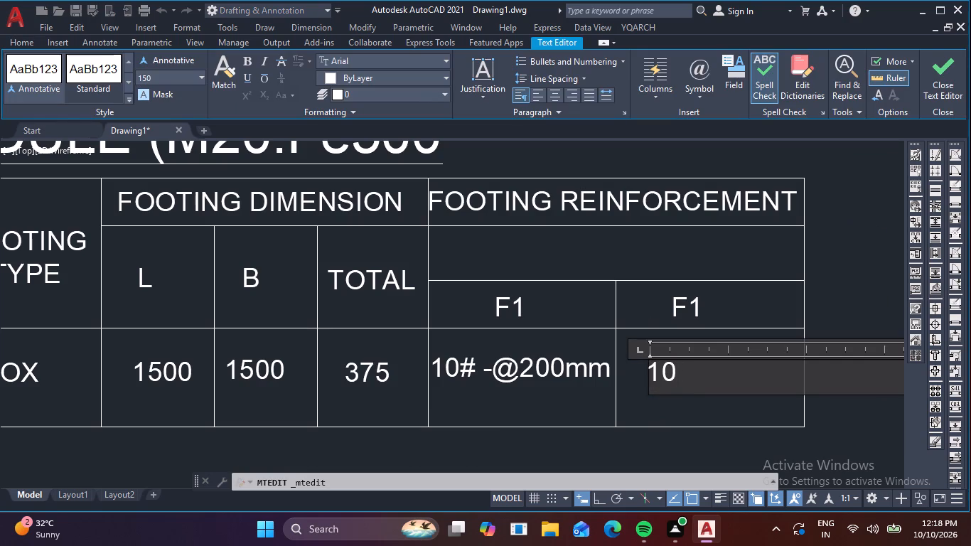
key(shift+numbersign)
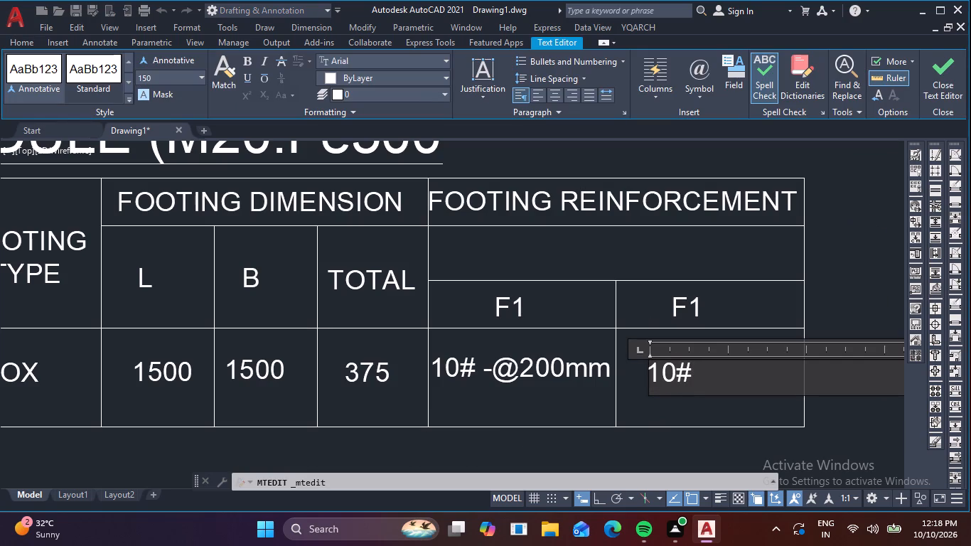
key(space)
text(-)
key(shift+at)
key(2)
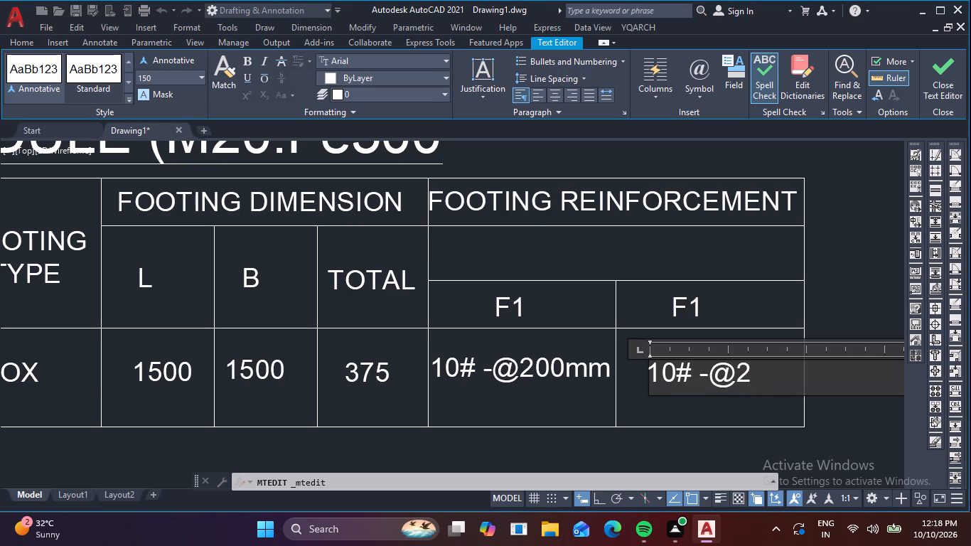
text(00)
text(mm)
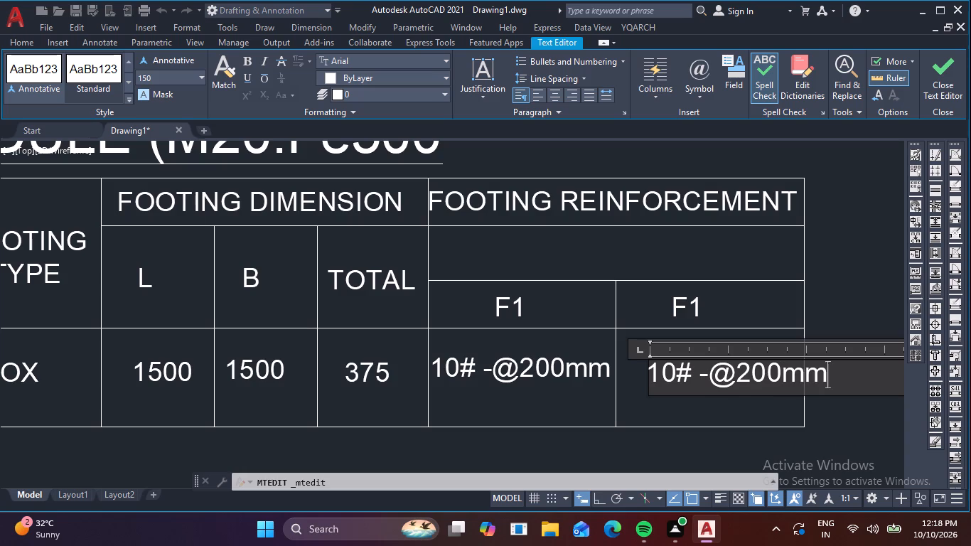
click(749, 297)
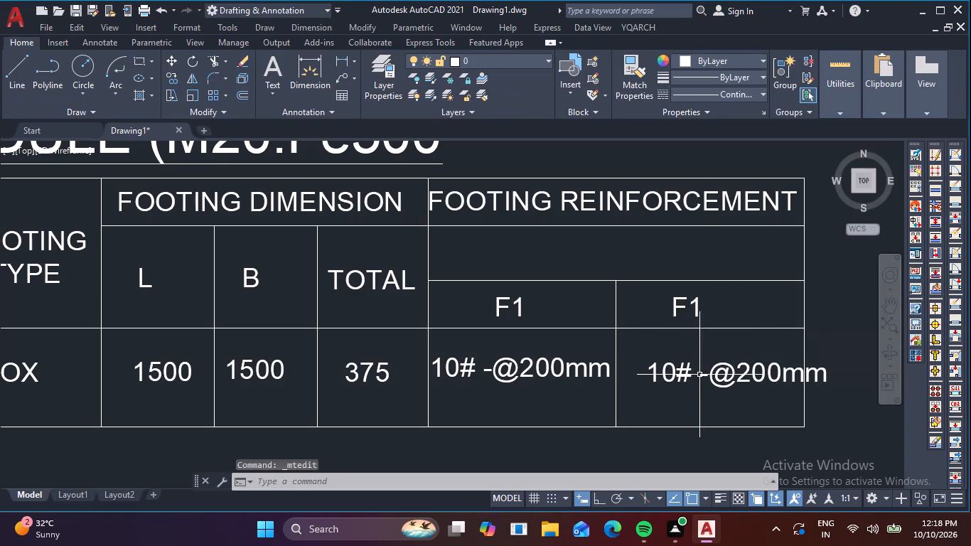
click(721, 375)
click(704, 382)
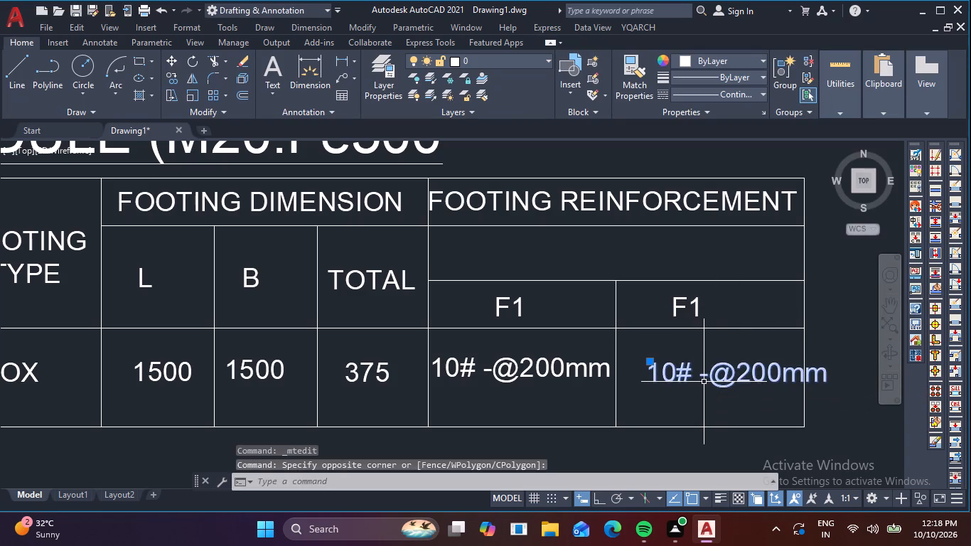
key(m)
key(space)
click(718, 375)
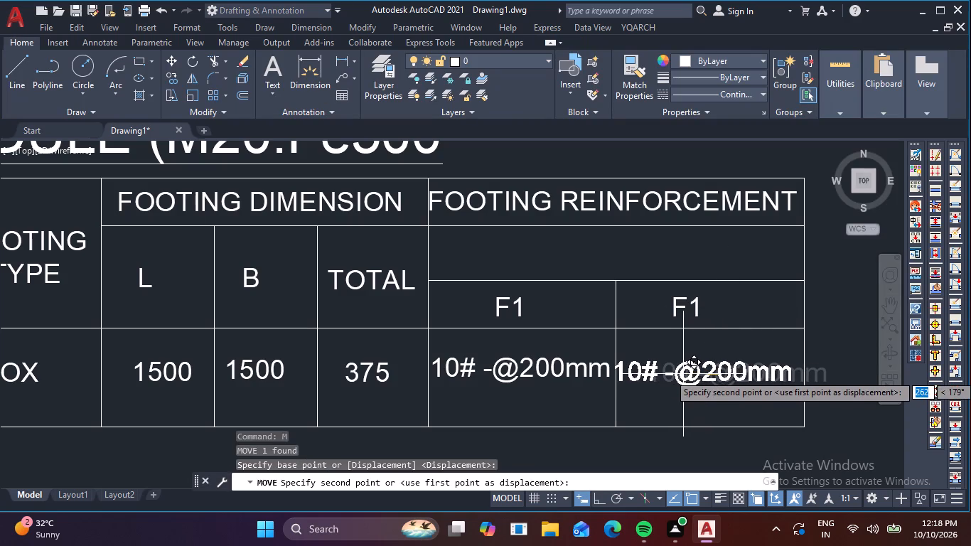
click(690, 372)
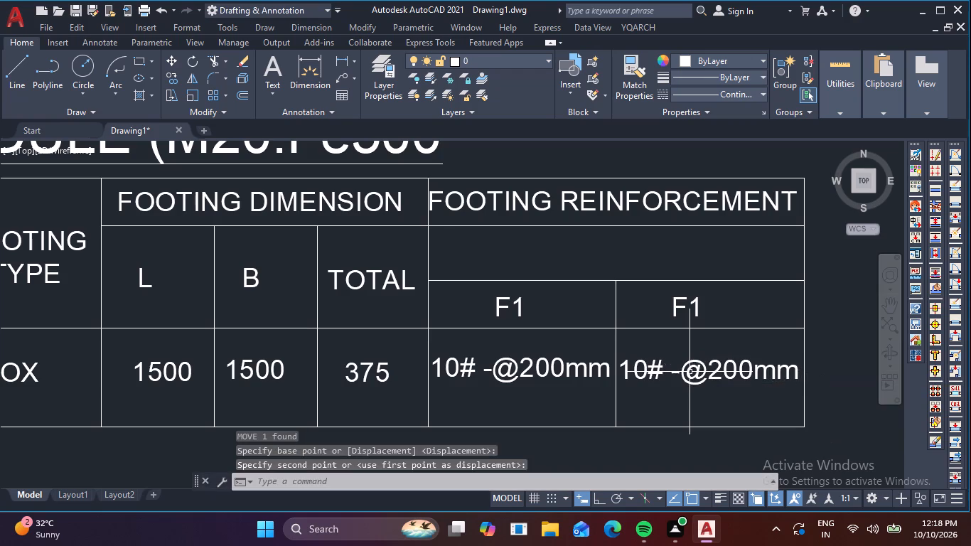
Change the F1 subheading of the first FOOTING REINFORCEMENT column to "ALONG B" in capitals.
double_click(504, 306)
click(540, 308)
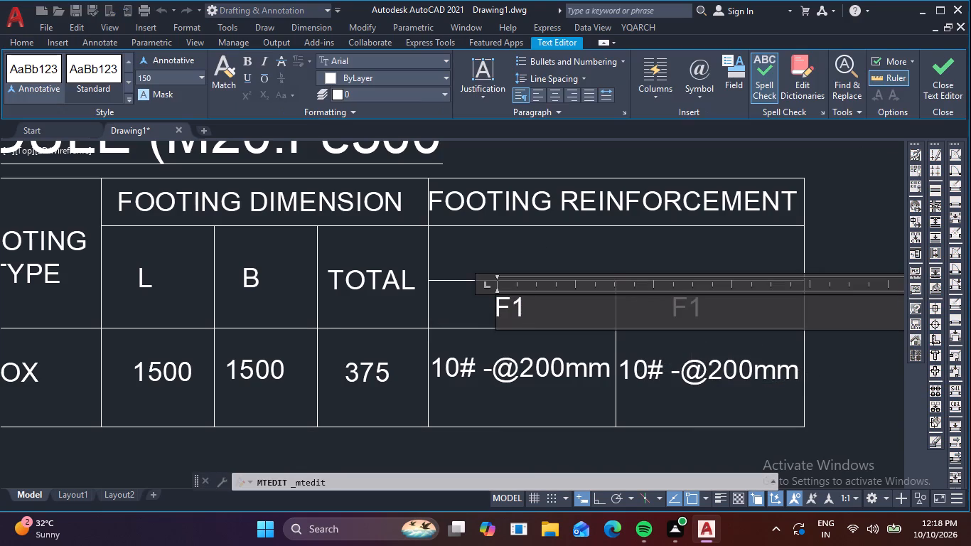
key(BackSpace)
key(BackSpace)
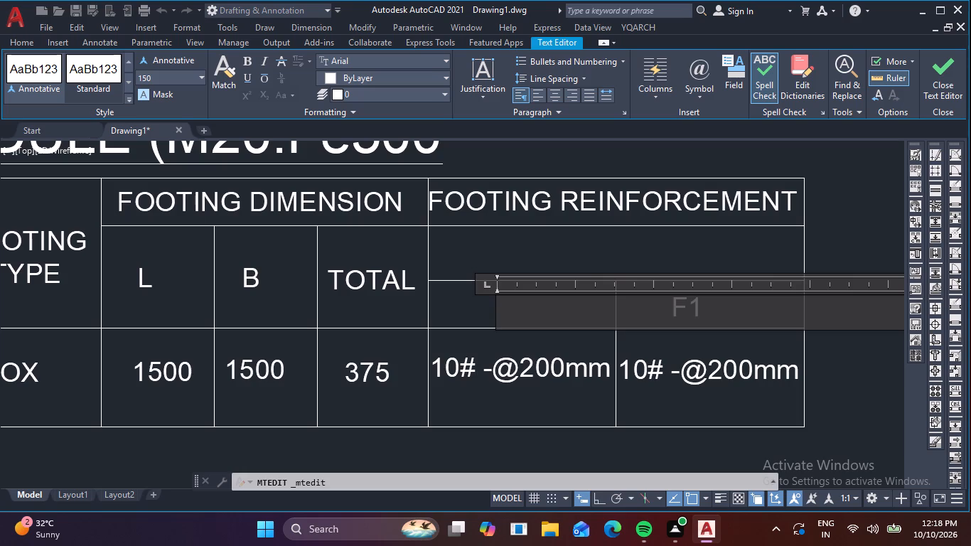
text(along)
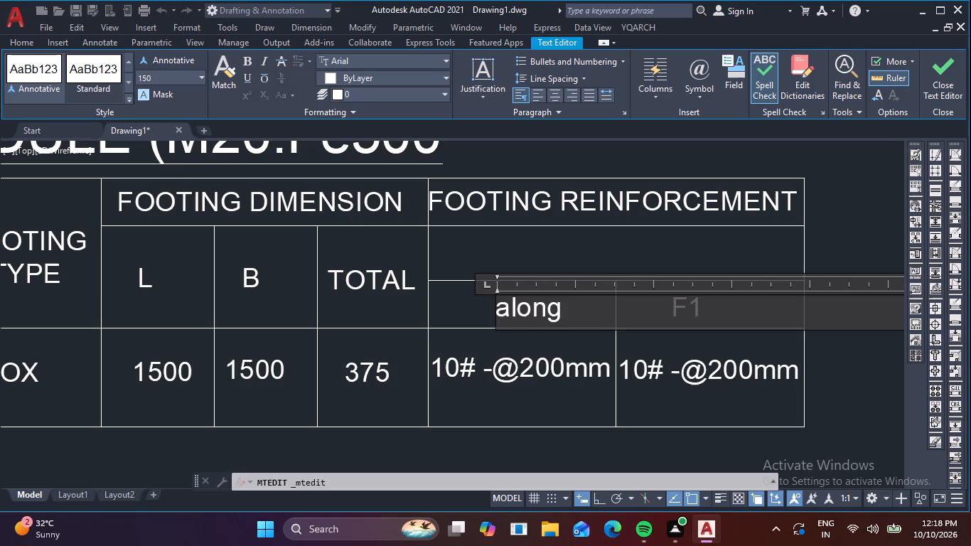
key(BackSpace)
key(BackSpace)
key(BackSpace)
key(BackSpace)
key(BackSpace)
key(BackSpace)
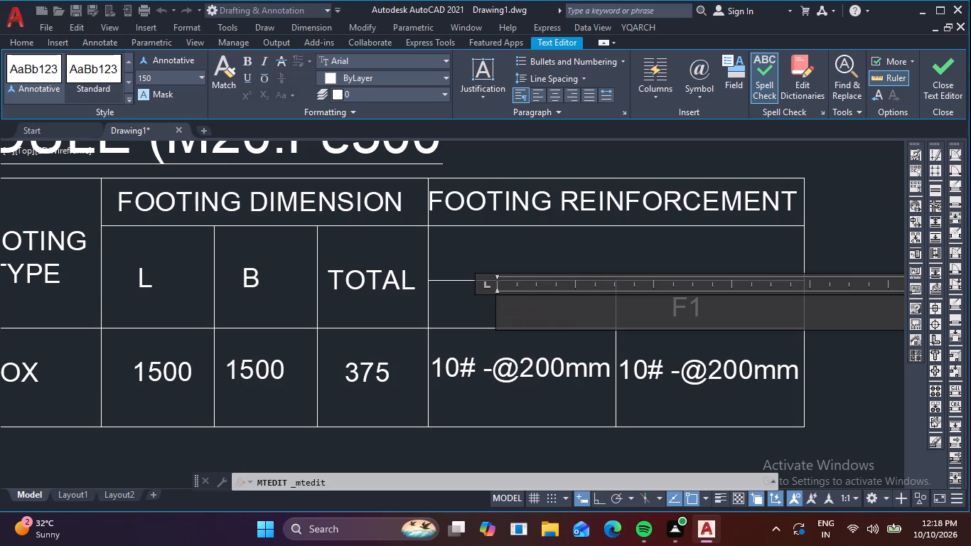
text(ALONG)
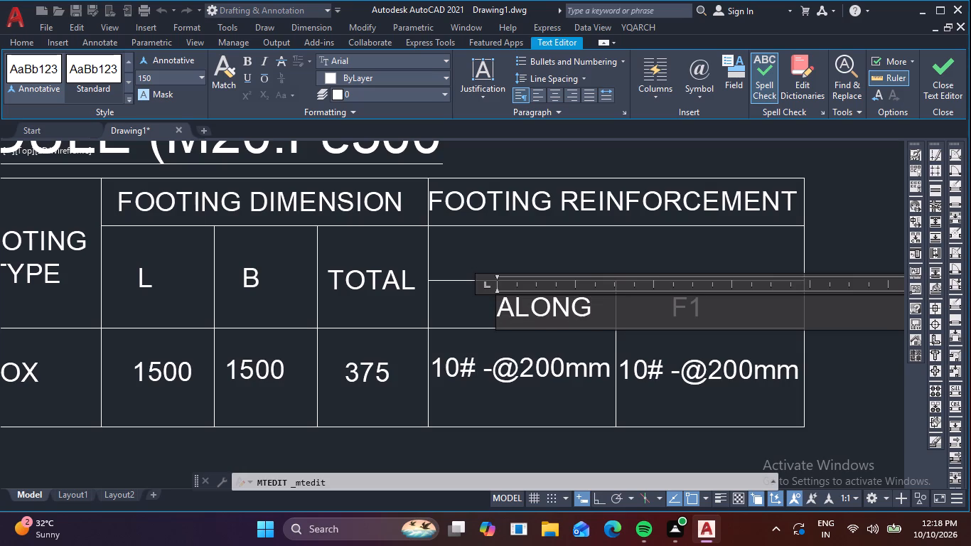
key(space)
text(B)
click(576, 237)
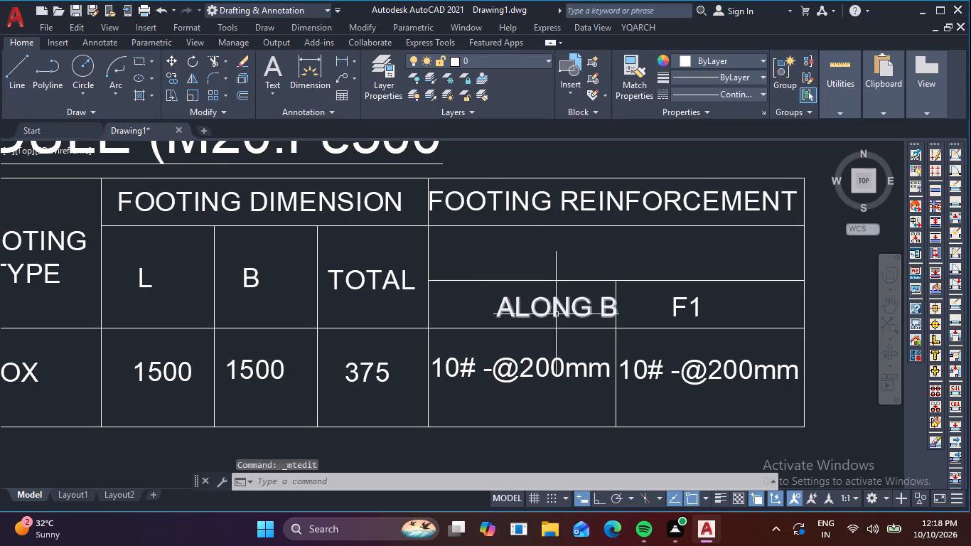
Move the "ALONG B" subheading sideways to centre it in its cell.
click(554, 315)
key(m)
key(space)
click(559, 308)
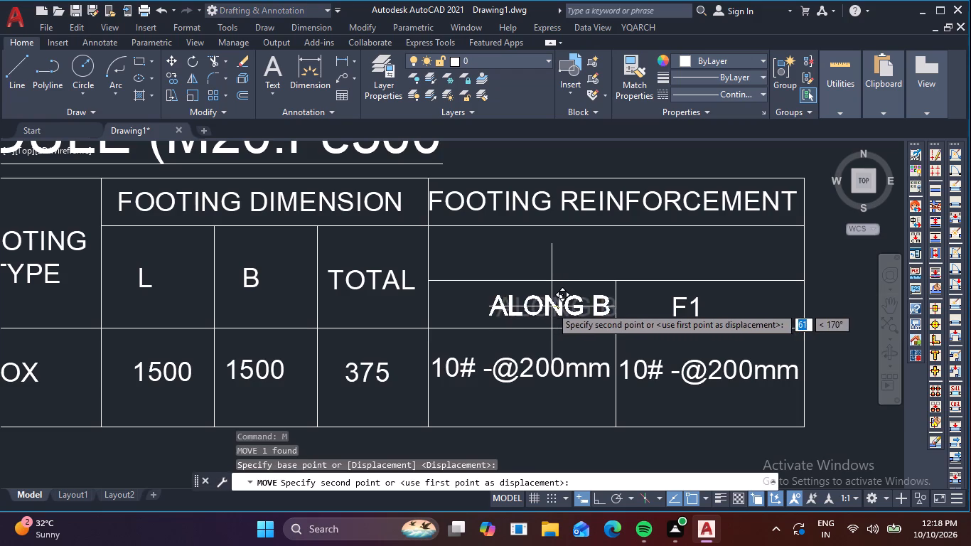
click(520, 308)
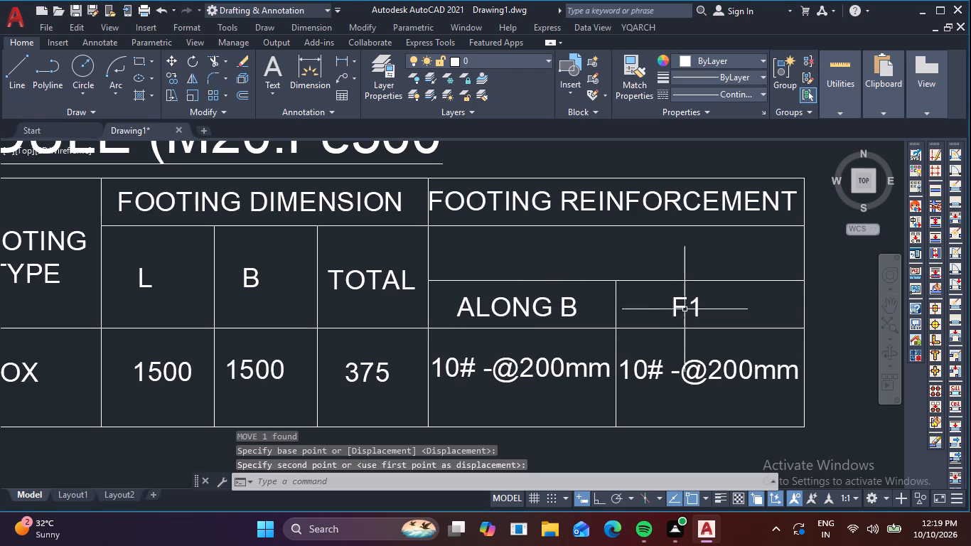
Change the F1 subheading of the second FOOTING REINFORCEMENT column to "ALONG L".
double_click(675, 304)
click(706, 301)
key(BackSpace)
key(BackSpace)
key(BackSpace)
key(BackSpace)
key(BackSpace)
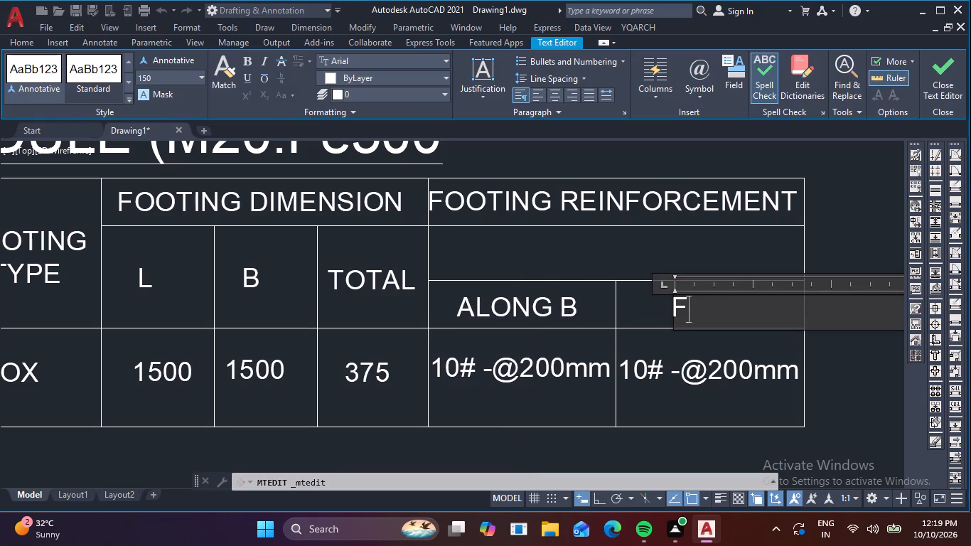
key(BackSpace)
key(BackSpace)
text(ALONG)
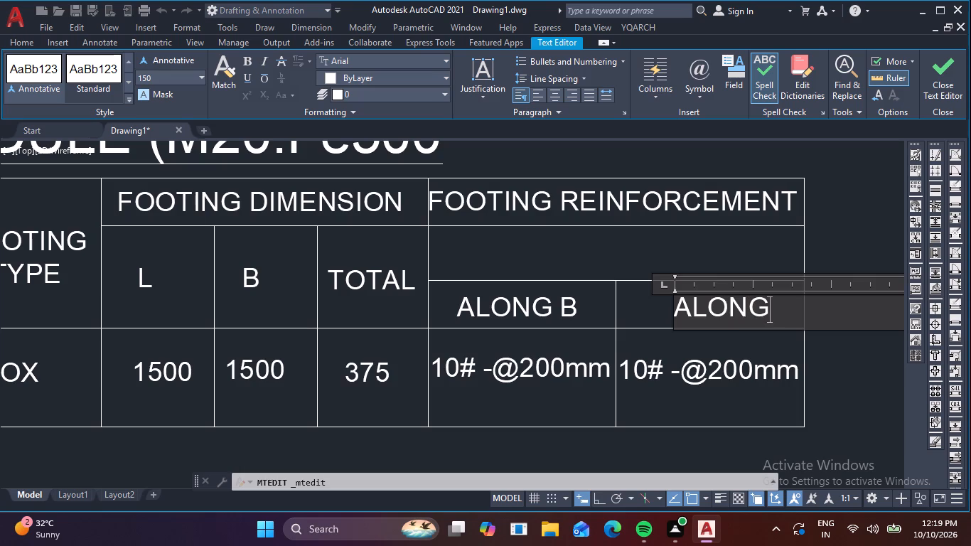
key(space)
text(L)
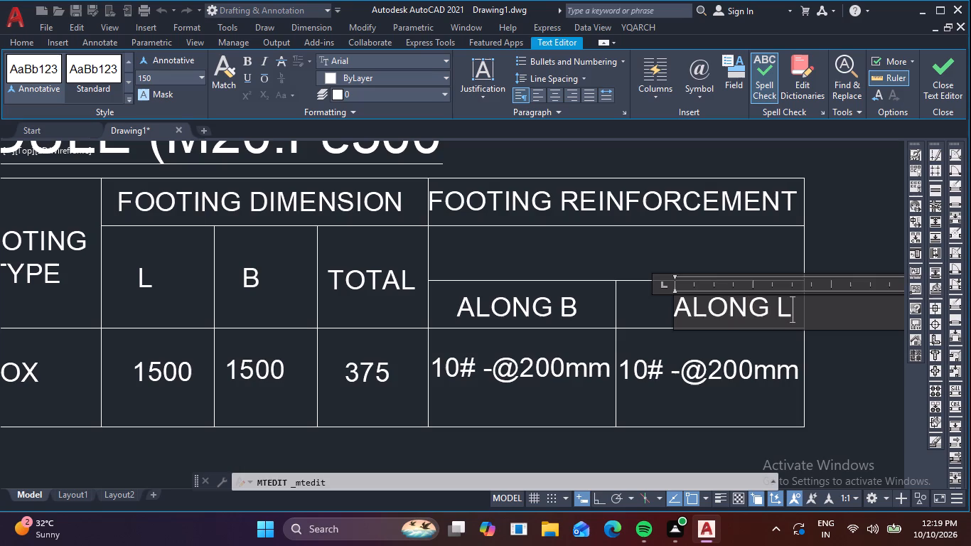
click(726, 255)
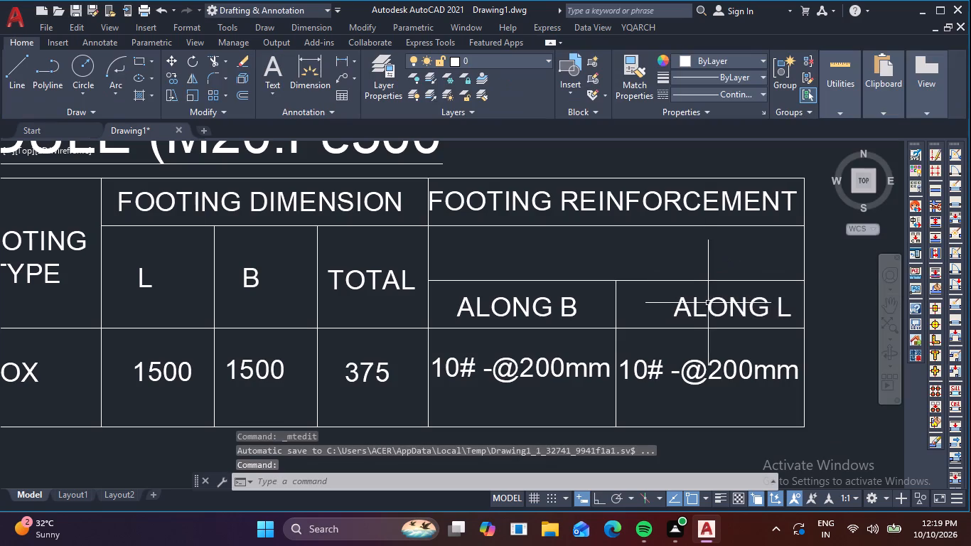
Move the "ALONG L" subheading sideways to centre it in its cell beside "ALONG B".
click(712, 307)
text(M)
key(space)
click(712, 307)
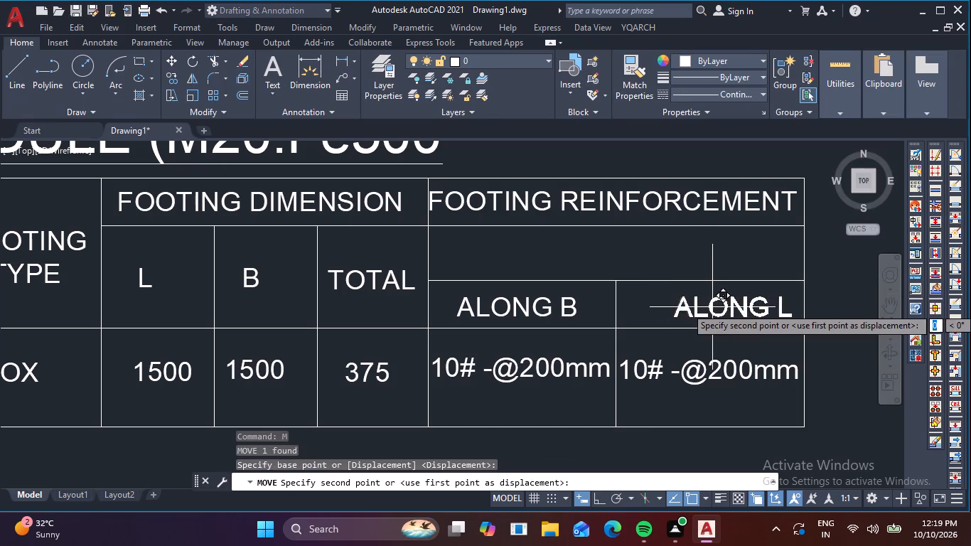
click(680, 306)
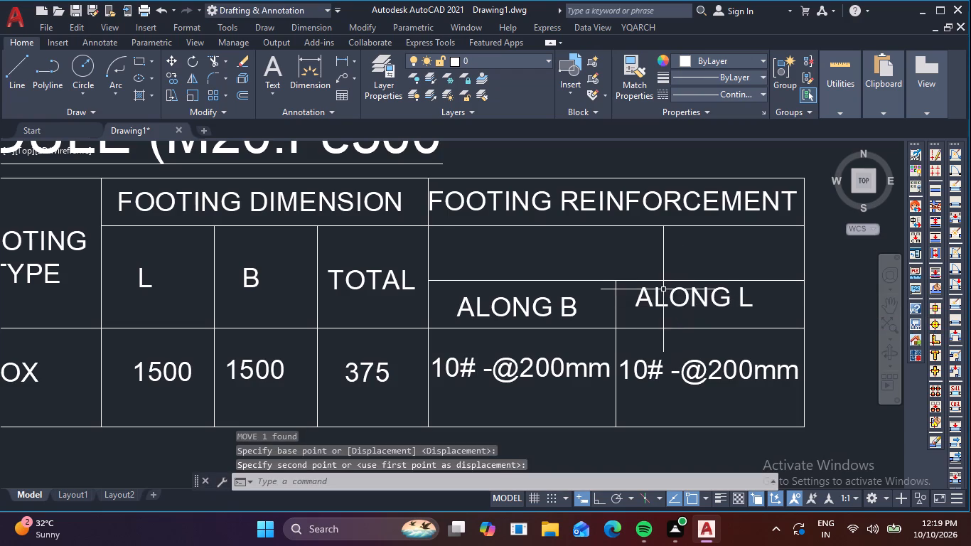
click(699, 318)
click(680, 302)
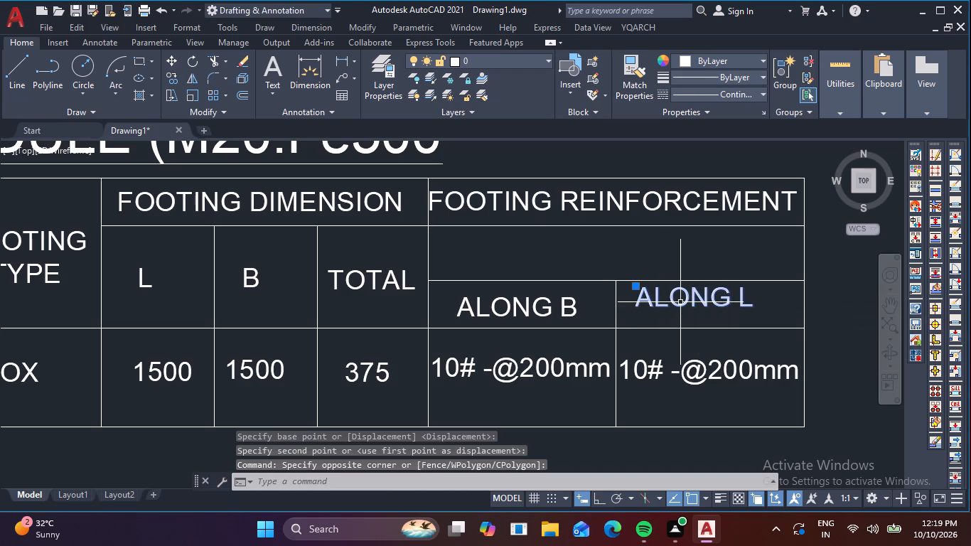
text(M)
key(space)
click(680, 302)
click(679, 311)
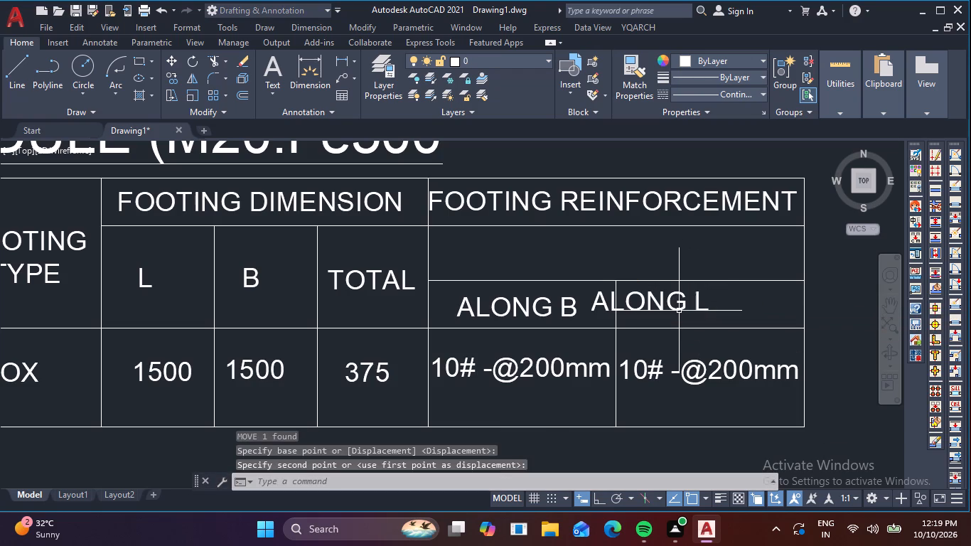
drag(702, 314, 698, 308)
click(692, 302)
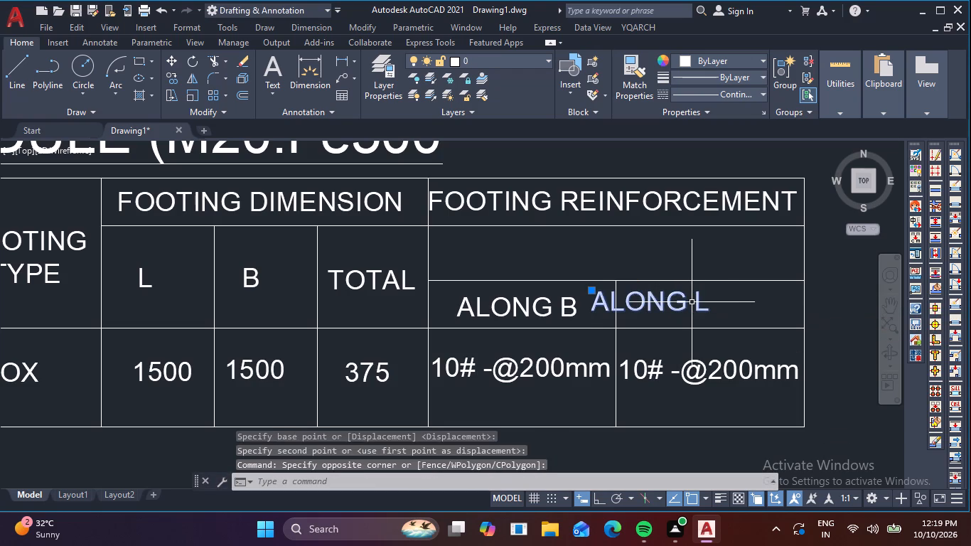
key(space)
text(M)
key(space)
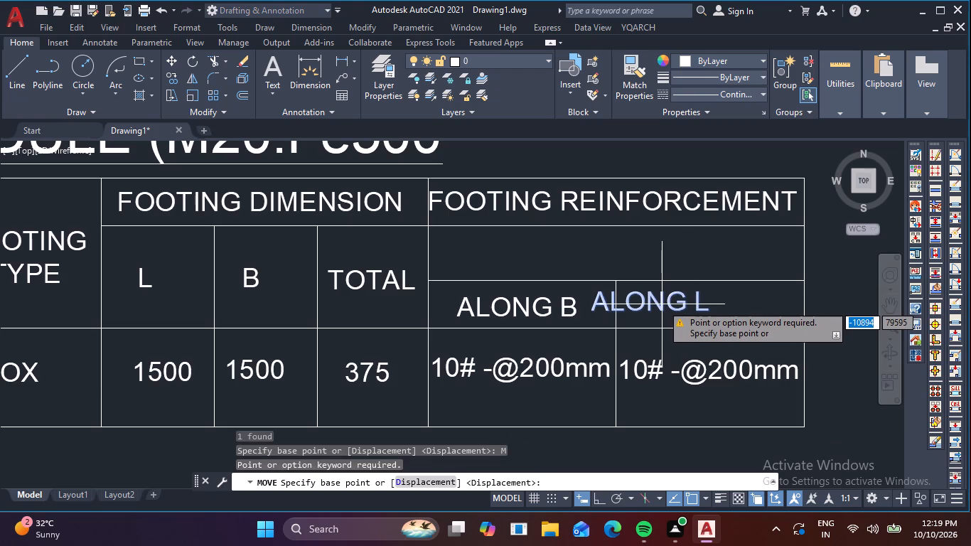
key(Escape)
click(690, 309)
click(677, 303)
text(M)
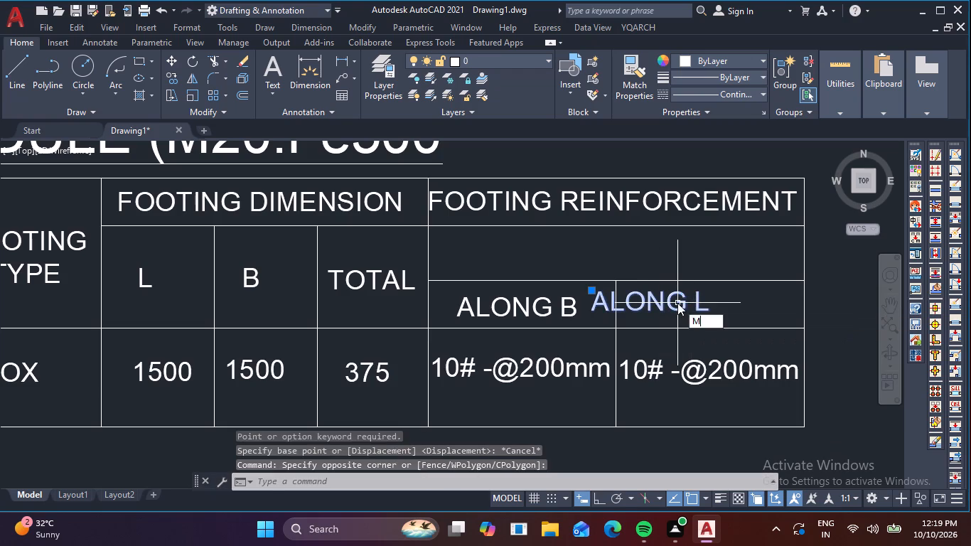
key(space)
click(657, 302)
scroll(707, 306, up, 1)
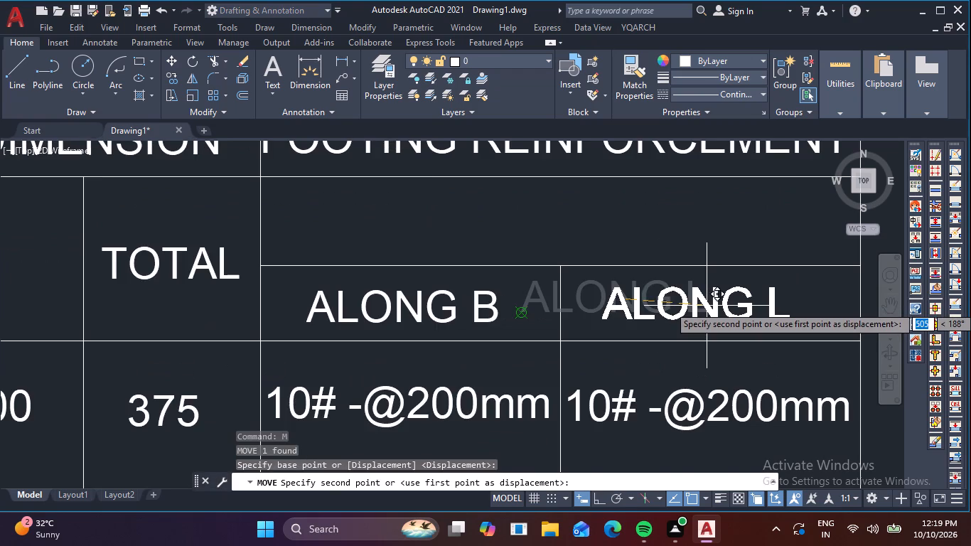
scroll(707, 306, up, 1)
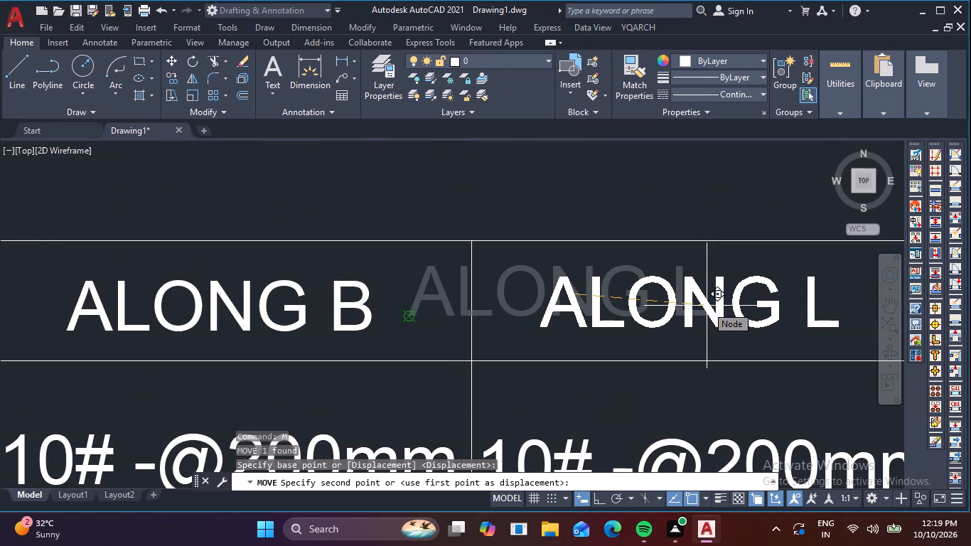
middle_drag(719, 306, 659, 318)
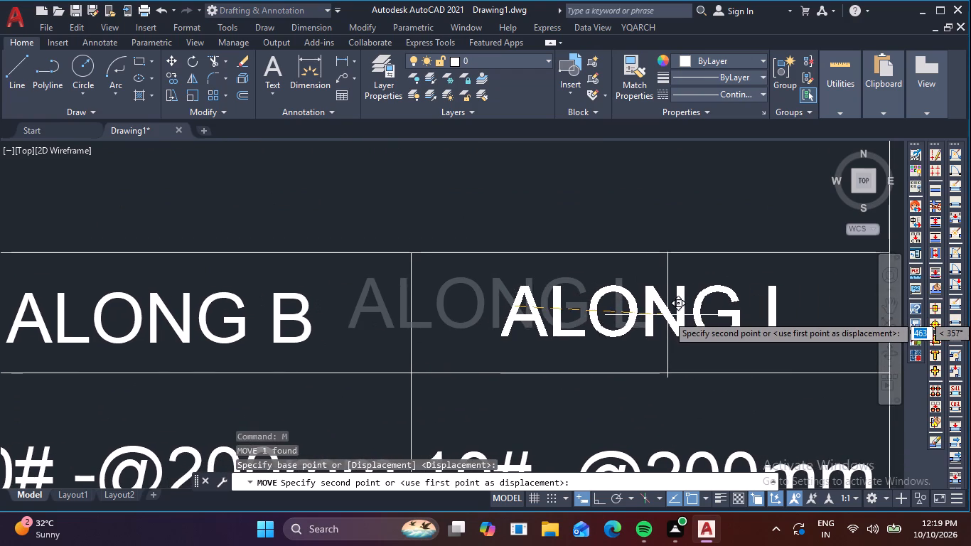
click(667, 315)
Copy the "ALONG L" text into the middle of the empty row directly beneath the FOOTING REINFORCEMENT heading.
drag(670, 335, 664, 328)
click(657, 325)
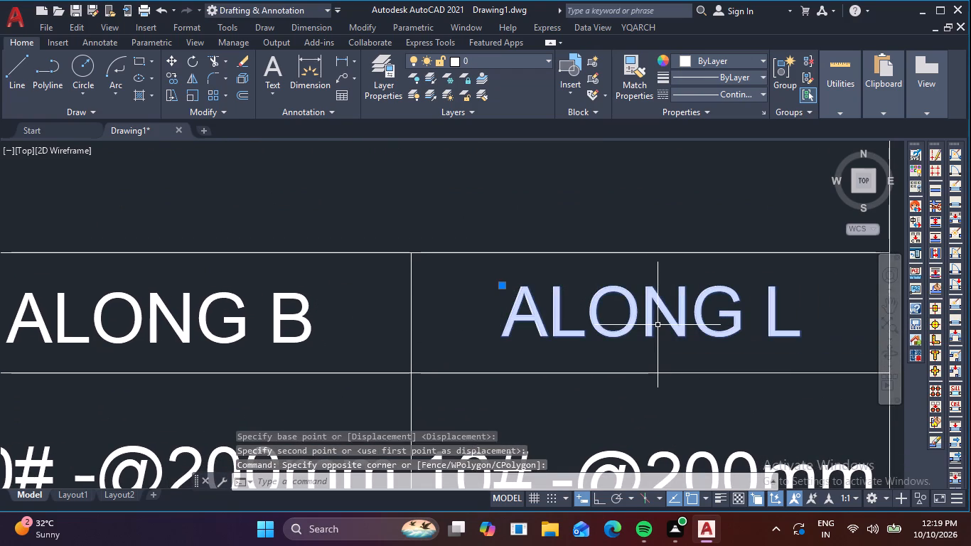
text(CO)
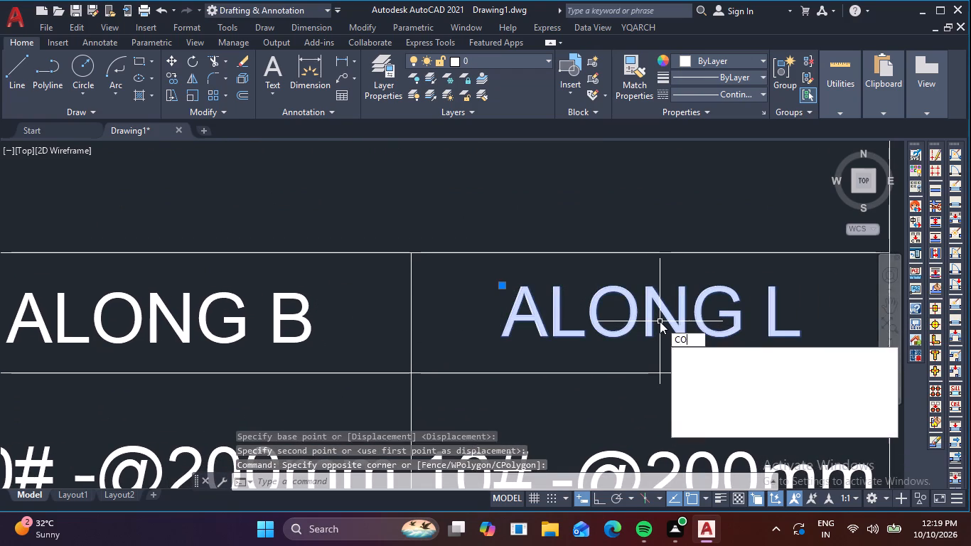
key(space)
click(653, 315)
scroll(652, 315, down, 3)
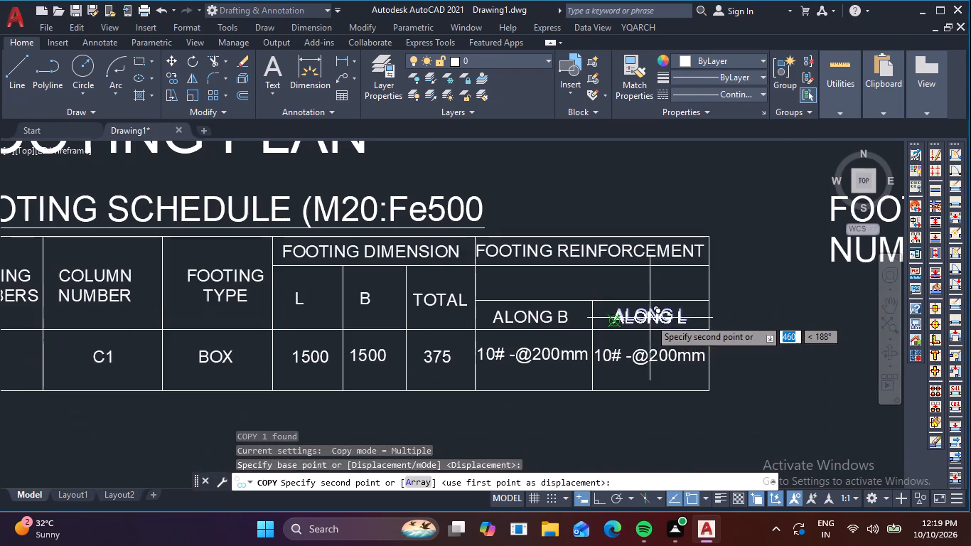
click(592, 282)
key(Escape)
Change the copied text beneath the FOOTING REINFORCEMENT heading to "BOTTOM".
double_click(620, 284)
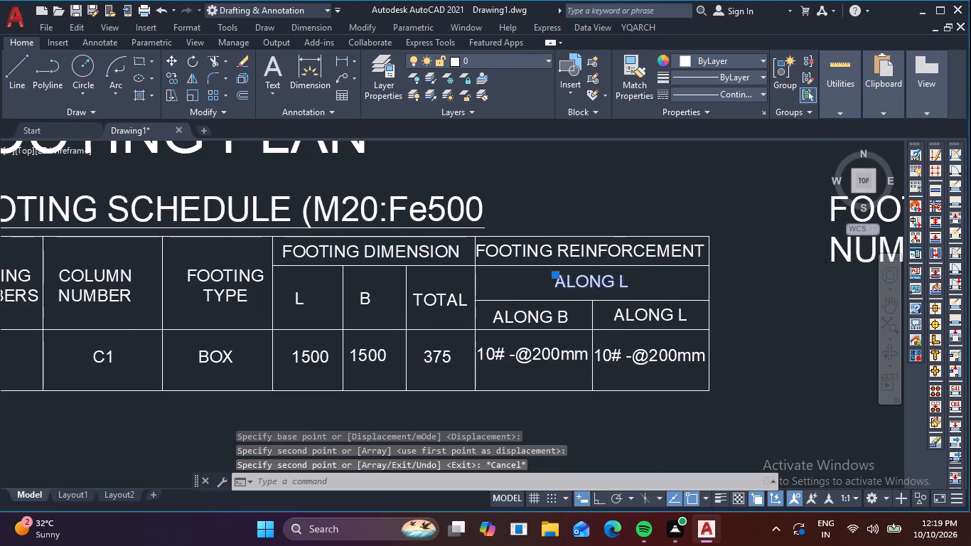
click(643, 284)
key(BackSpace)
key(BackSpace)
key(BackSpace)
key(BackSpace)
key(BackSpace)
key(BackSpace)
key(BackSpace)
key(BackSpace)
key(BackSpace)
key(BackSpace)
key(BackSpace)
key(BackSpace)
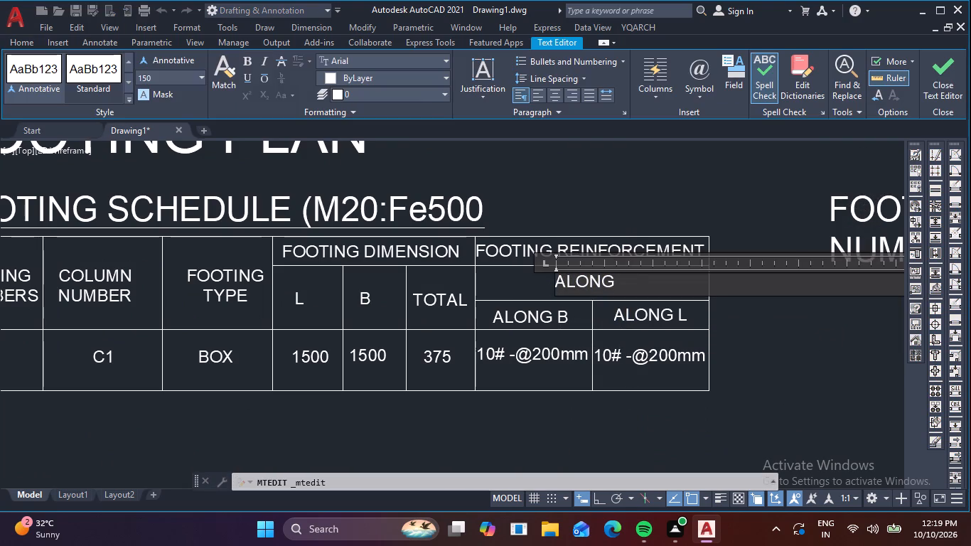
text(BOTT)
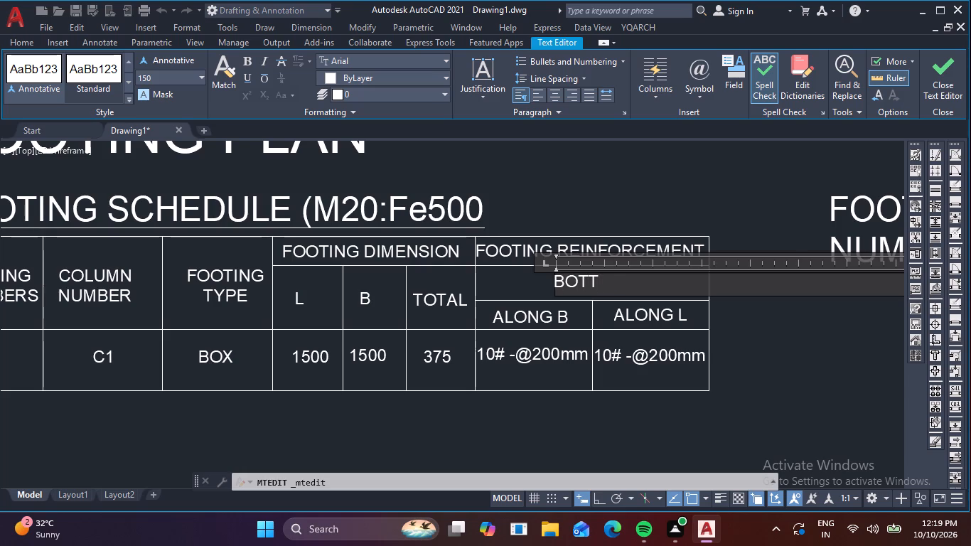
text(OM)
click(643, 221)
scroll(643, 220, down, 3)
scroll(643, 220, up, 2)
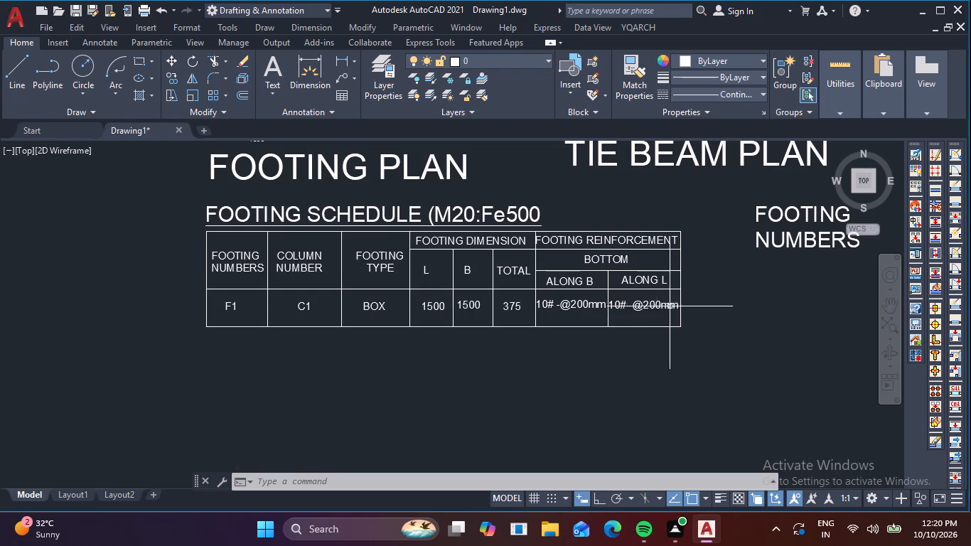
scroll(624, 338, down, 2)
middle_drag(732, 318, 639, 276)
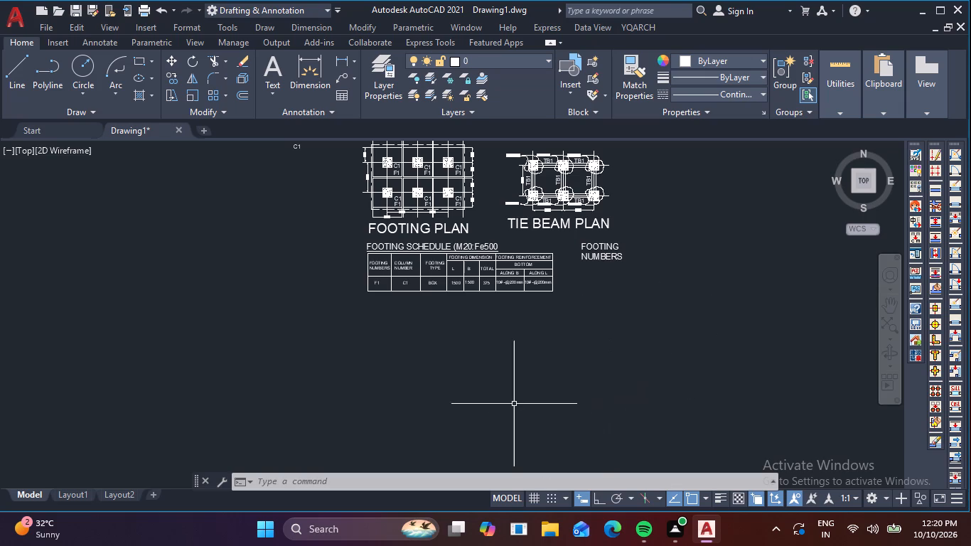
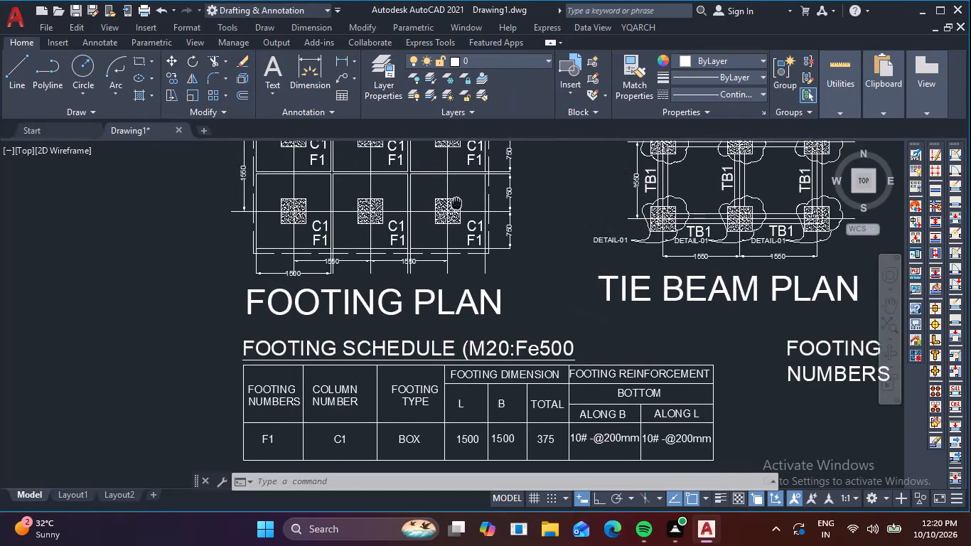
Draw a rectangular frame about 5150 wide by 4000 high just below the footing schedule table, starting under its lower-left corner.
scroll(508, 218, down, 1)
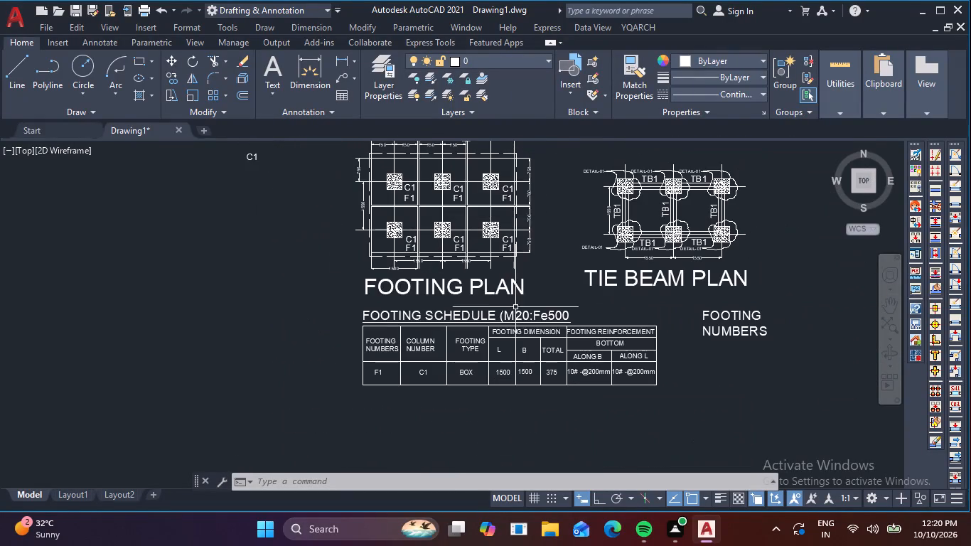
middle_drag(523, 314, 517, 236)
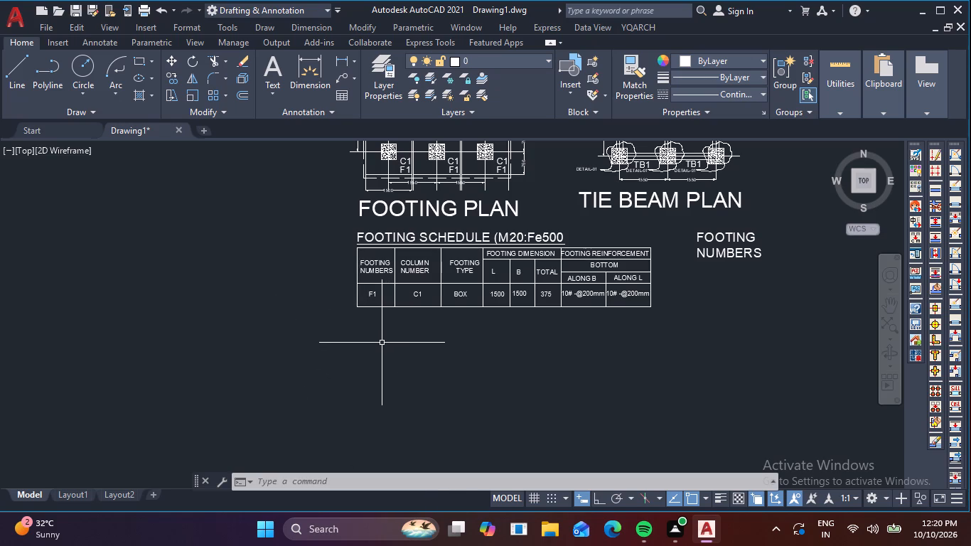
key(Escape)
text(REC)
key(space)
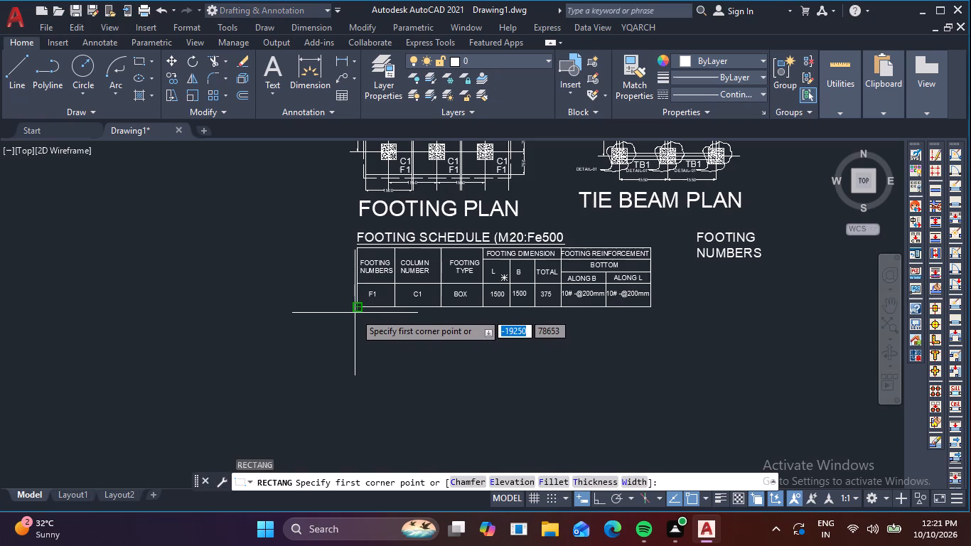
scroll(354, 316, up, 1)
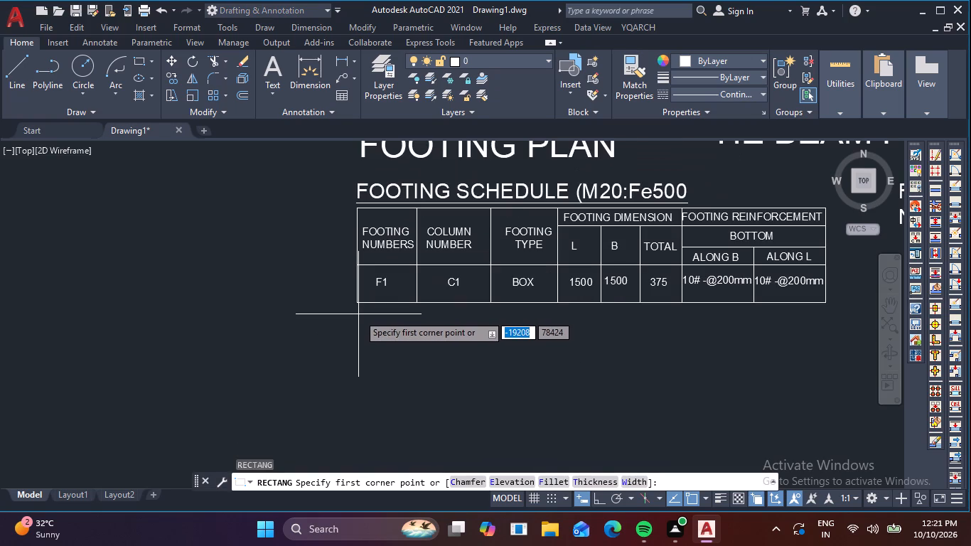
click(357, 316)
scroll(562, 413, down, 2)
middle_drag(564, 417, 544, 374)
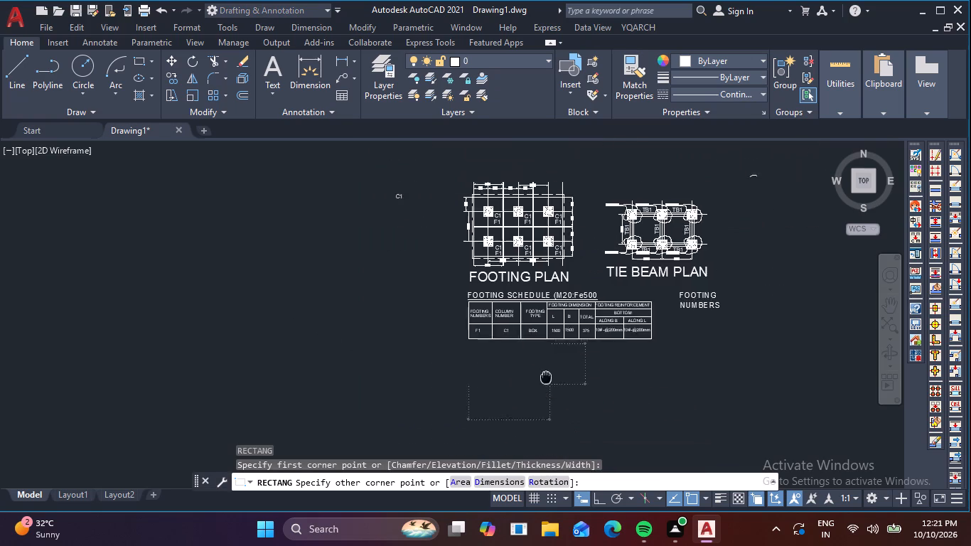
middle_drag(544, 374, 509, 338)
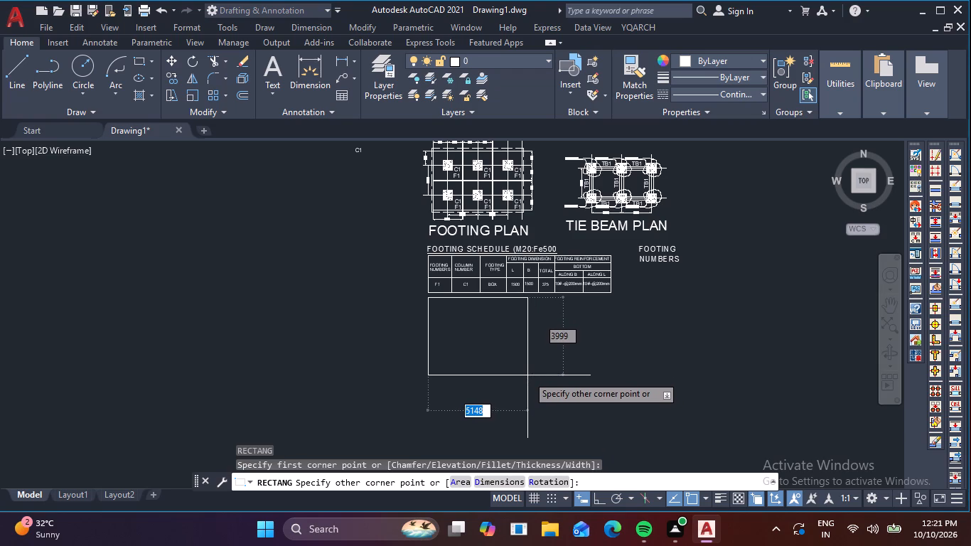
click(528, 378)
key(Escape)
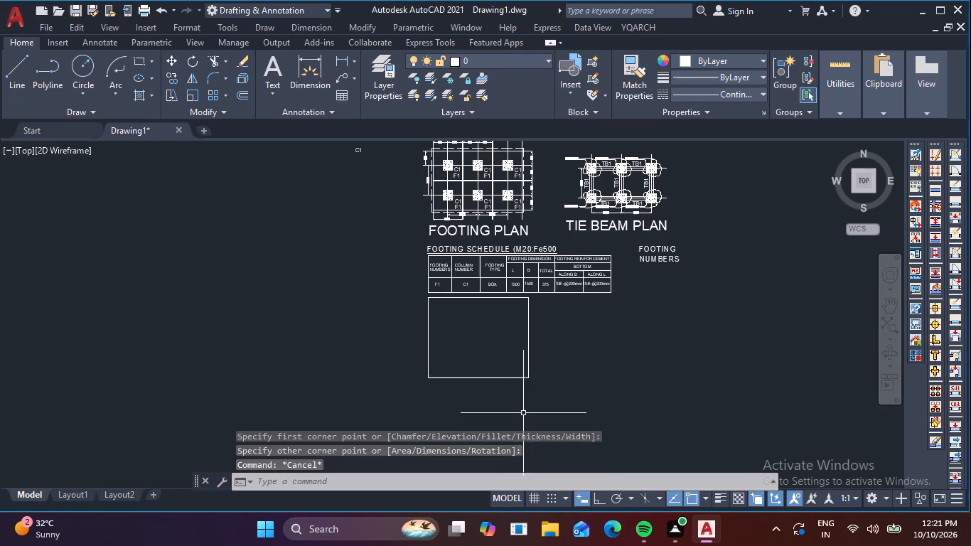
Draw a smaller rectangle about 2600 by 2500 inside the frame below the footing schedule for the footing outline.
key(r)
key(e)
text(C)
key(space)
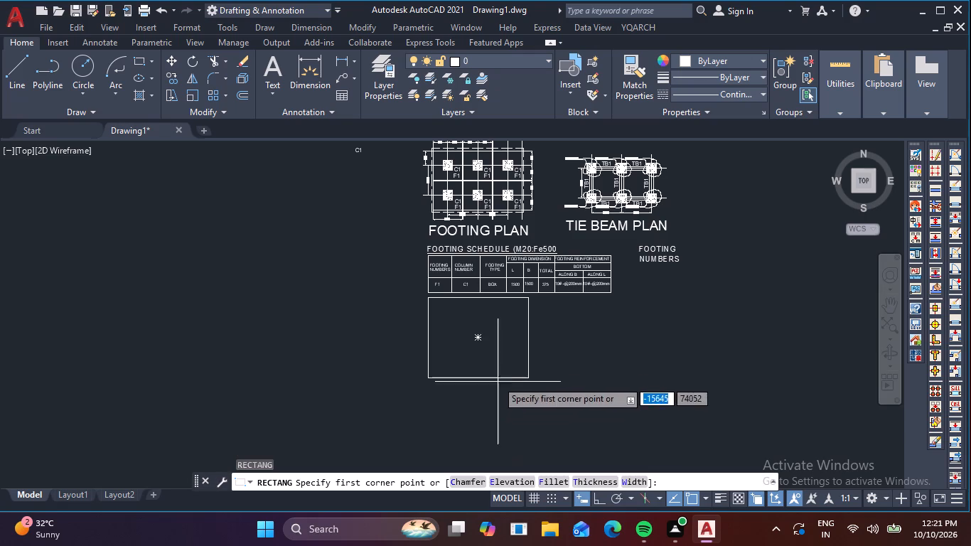
scroll(476, 339, up, 2)
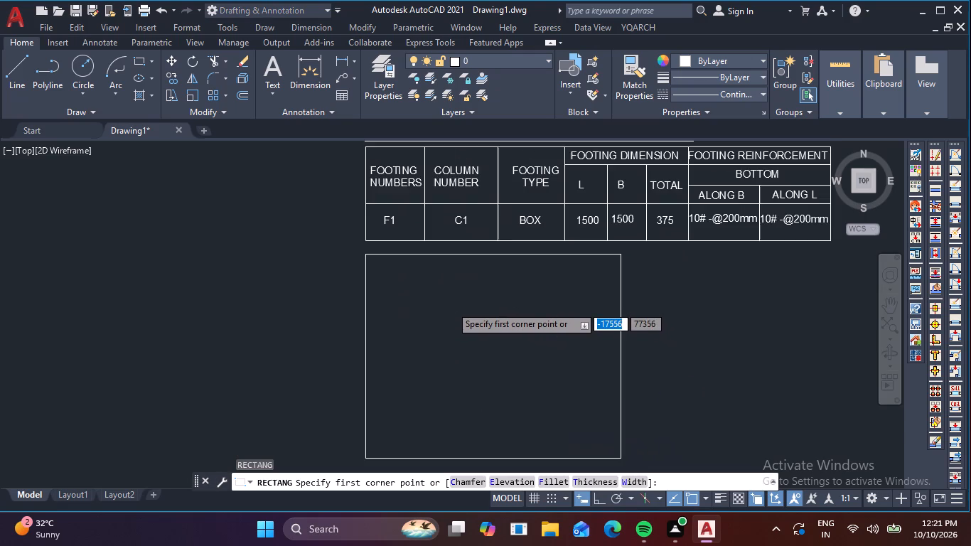
middle_drag(450, 306, 458, 265)
scroll(459, 269, up, 1)
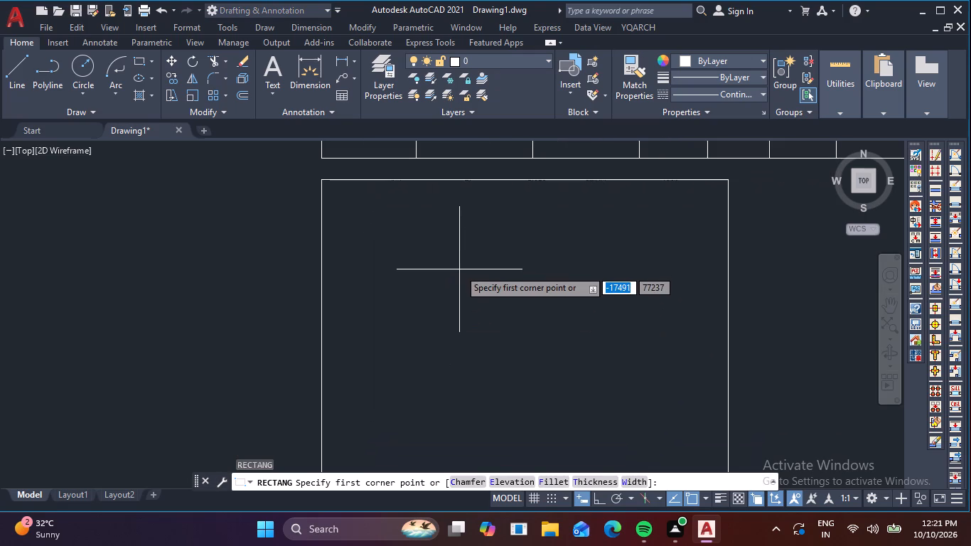
middle_drag(460, 272, 468, 236)
middle_click(468, 236)
middle_click(468, 235)
scroll(463, 229, down, 1)
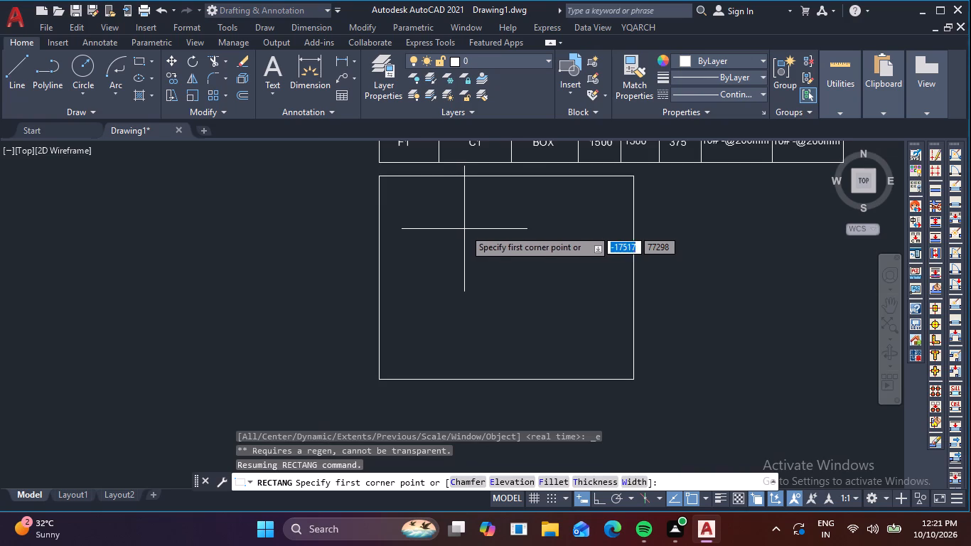
click(426, 219)
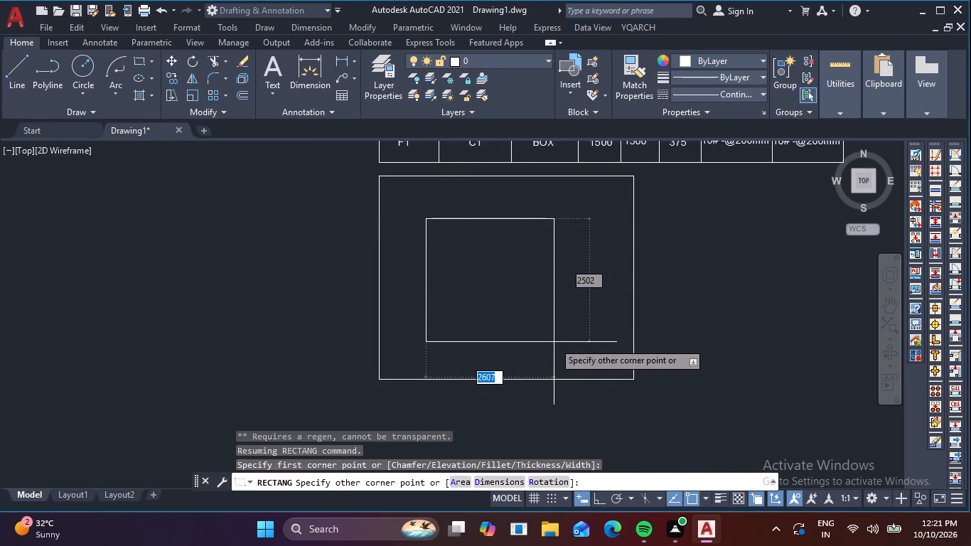
click(554, 342)
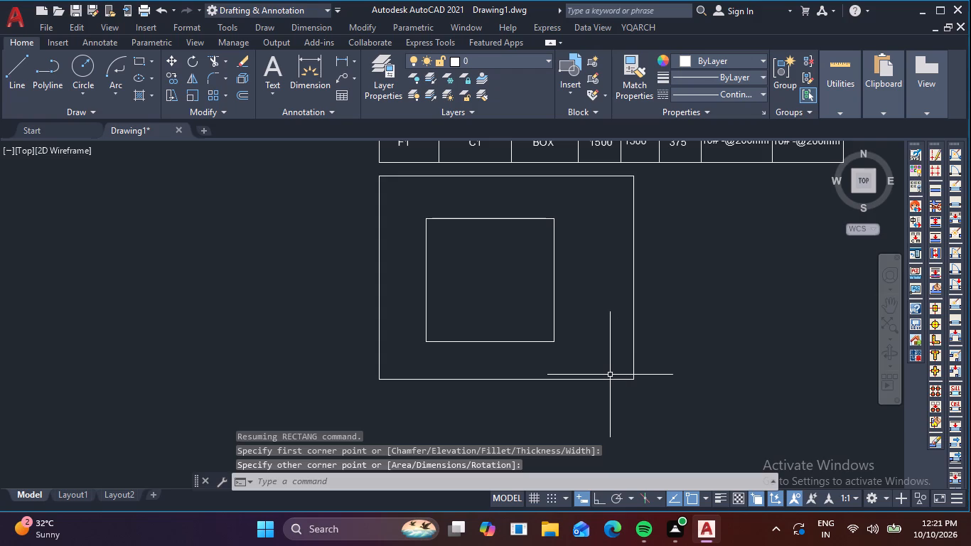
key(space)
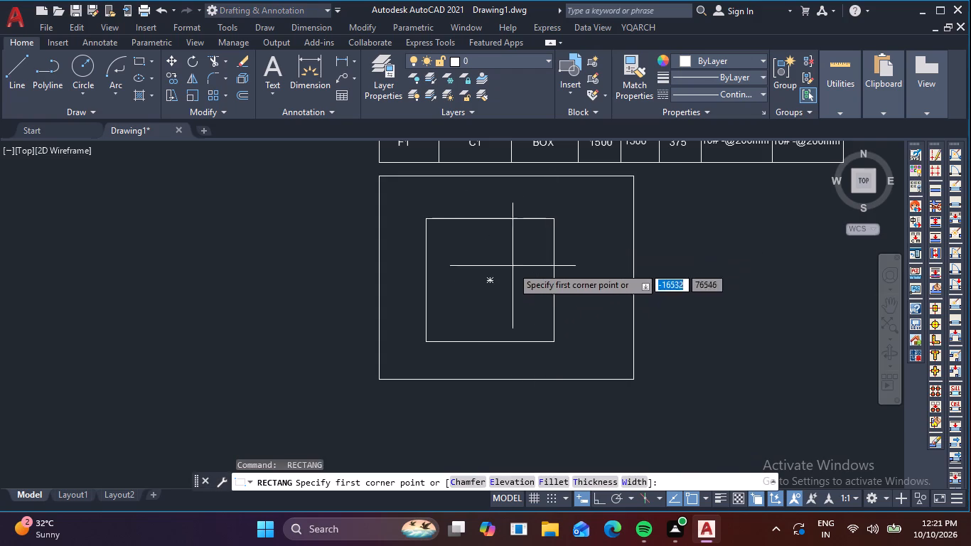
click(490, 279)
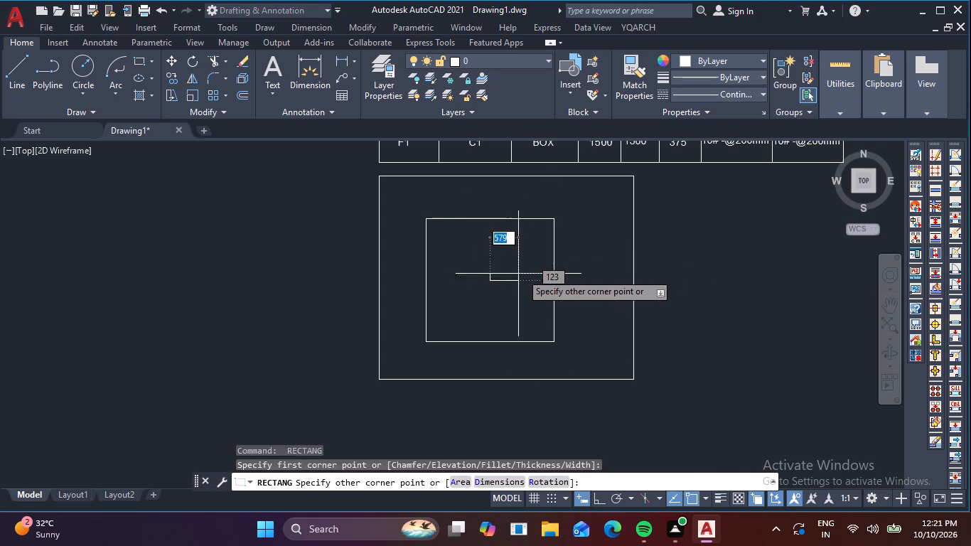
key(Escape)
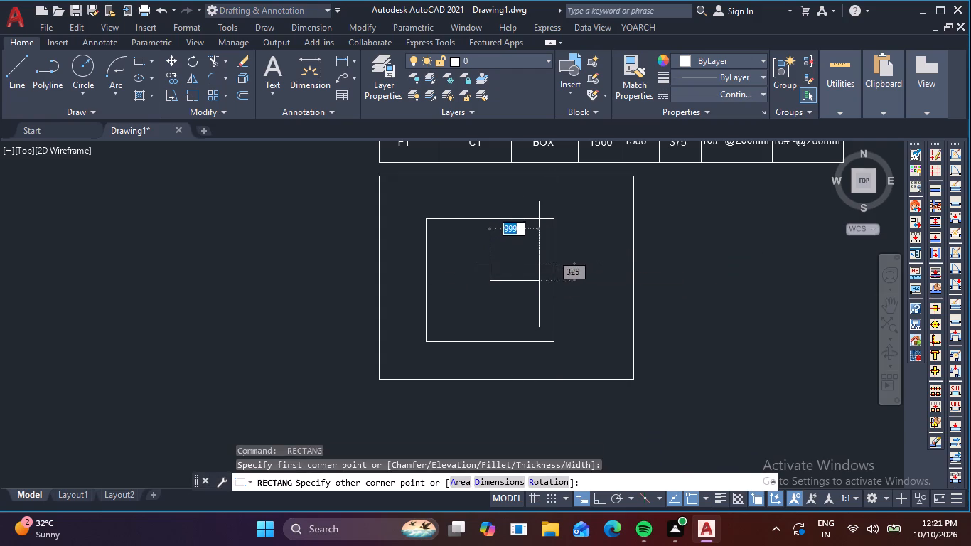
Draw a small rectangle about 1190 by 1170 in the empty space to the left of the frame.
key(space)
click(132, 244)
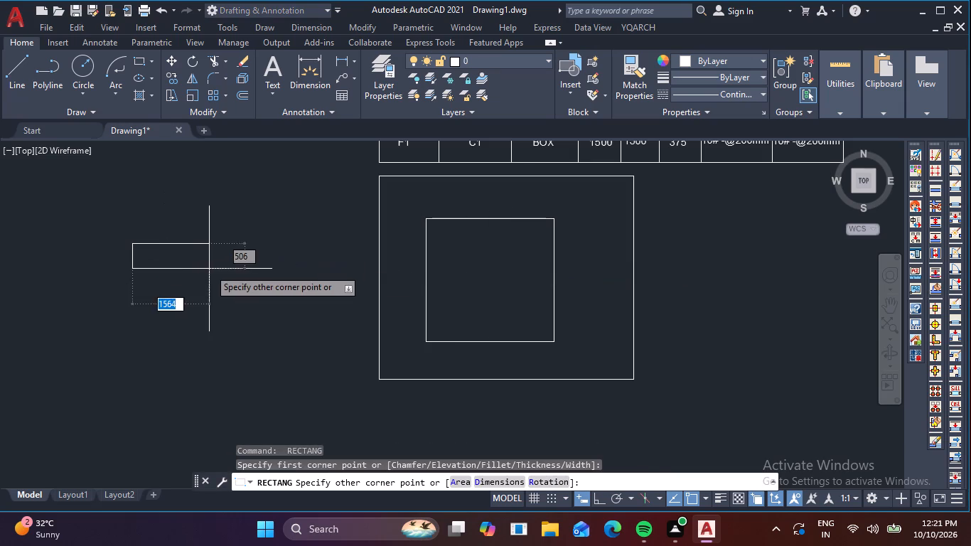
click(191, 301)
Move the small rectangle by its centre onto the geometric centre of the footing rectangle inside the frame.
drag(215, 304, 192, 293)
click(167, 275)
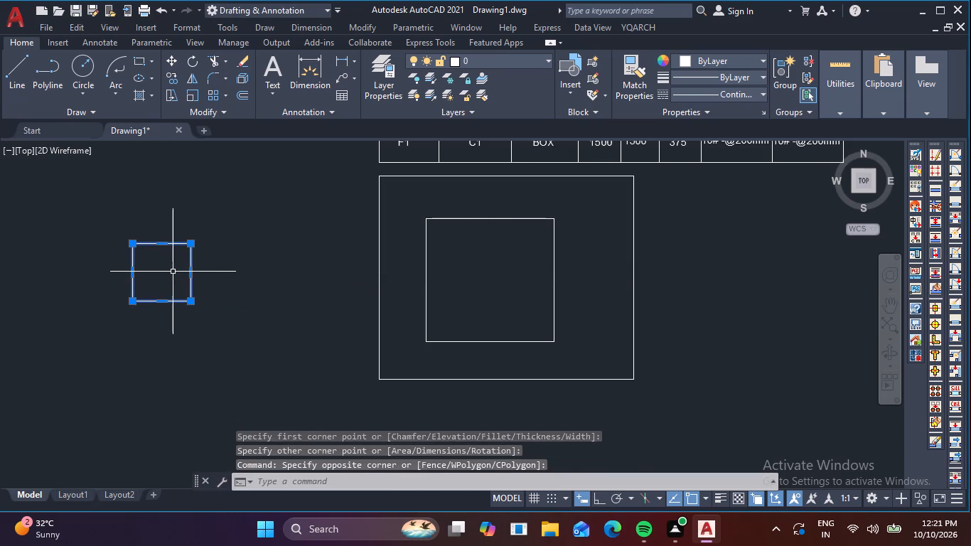
key(m)
key(space)
click(165, 276)
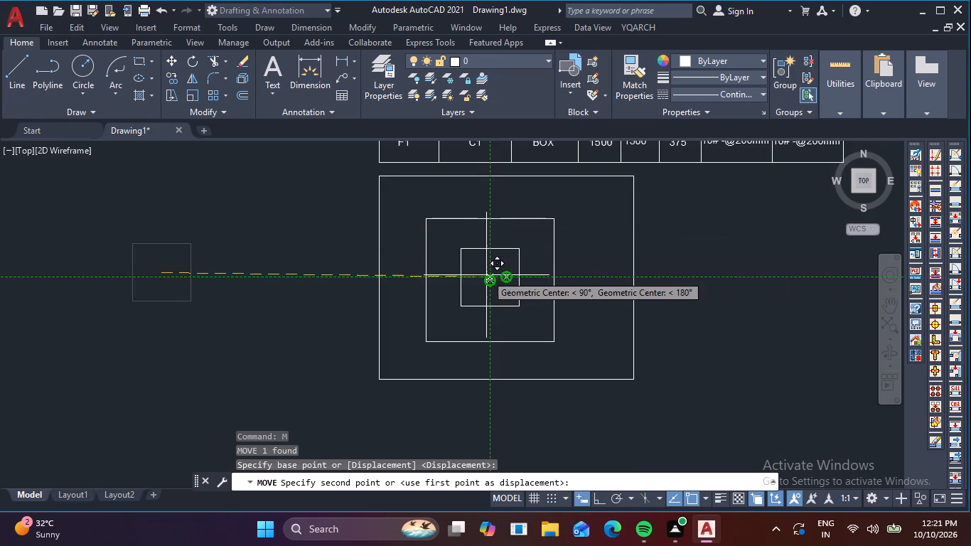
click(488, 282)
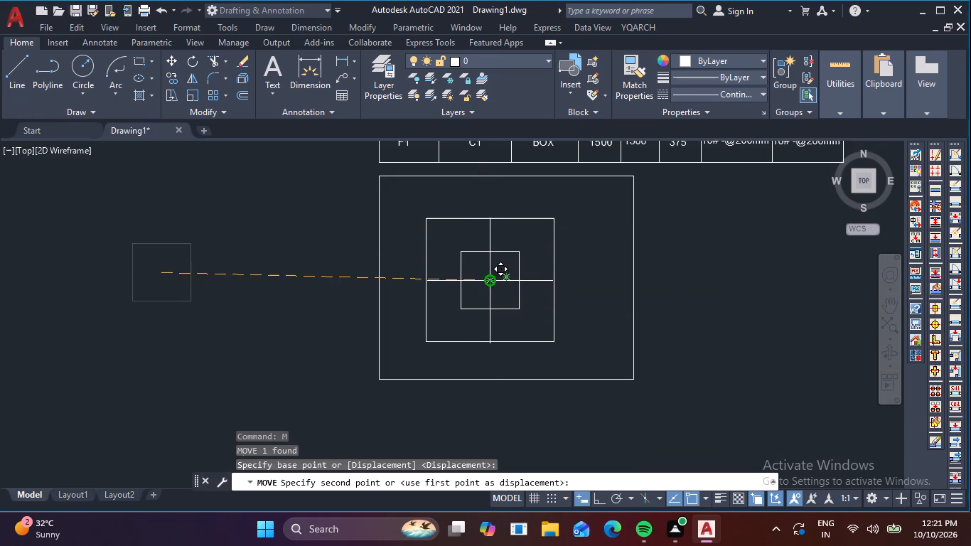
Copy a C1 and F1 label pair from the footing plan to just beside the innermost rectangle's lower-right corner.
scroll(587, 324, down, 1)
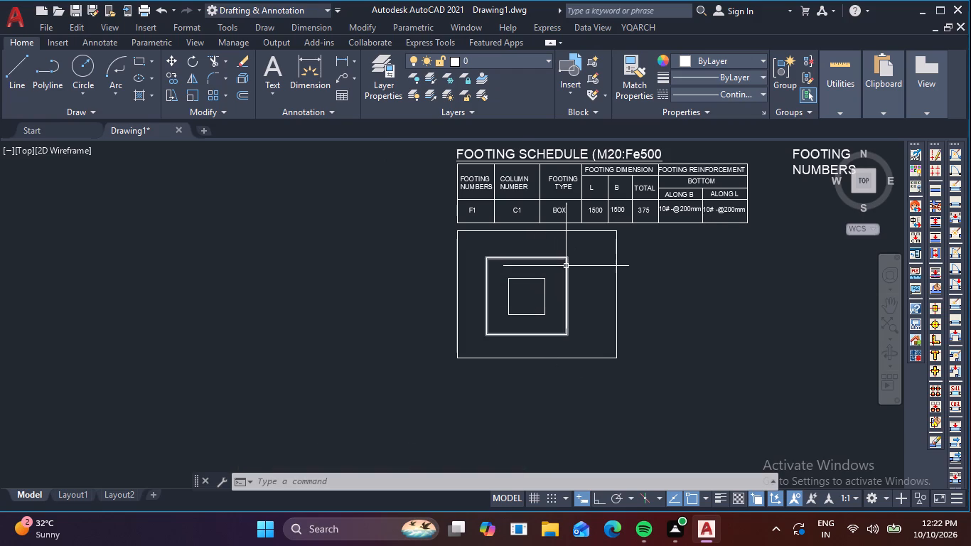
scroll(566, 266, down, 1)
middle_drag(647, 215, 545, 307)
scroll(571, 225, up, 2)
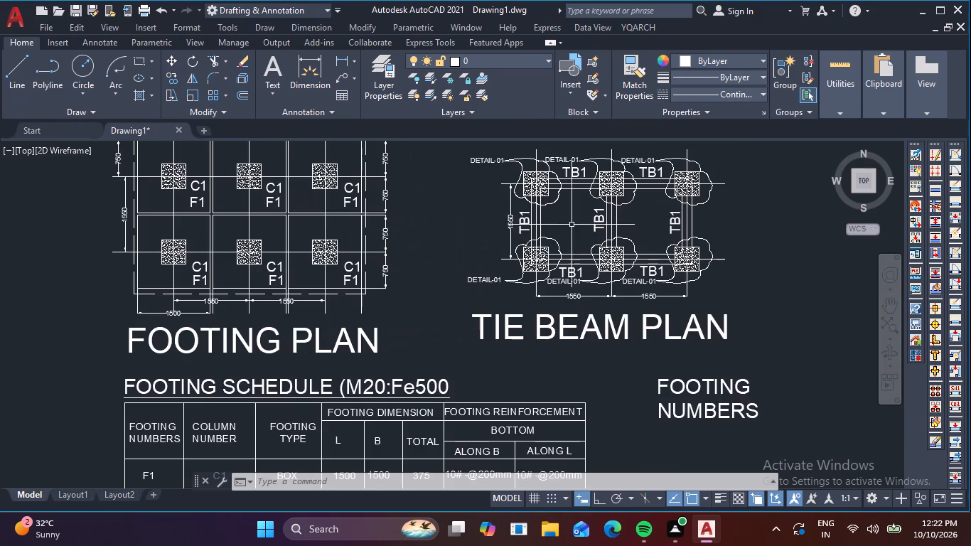
scroll(549, 243, up, 2)
scroll(557, 240, down, 2)
scroll(340, 282, up, 2)
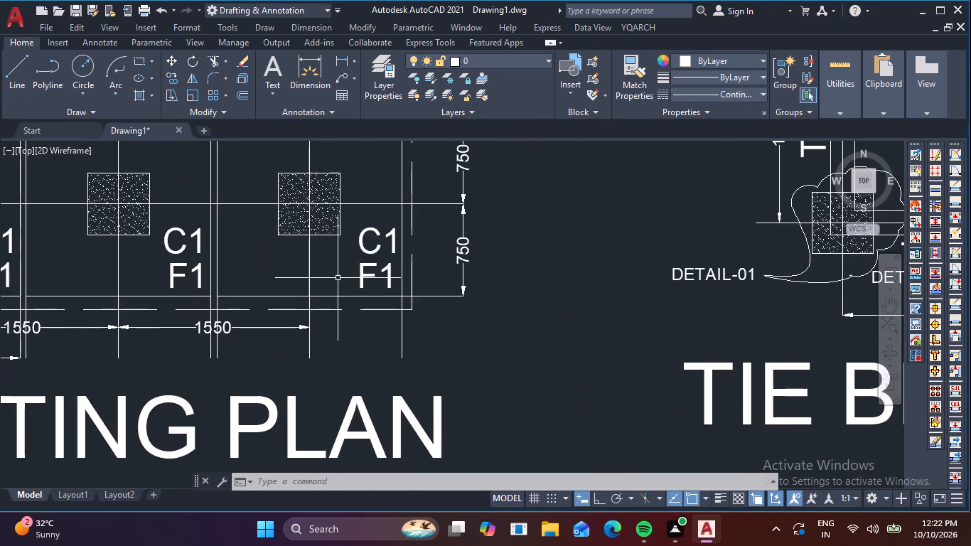
click(376, 275)
click(365, 253)
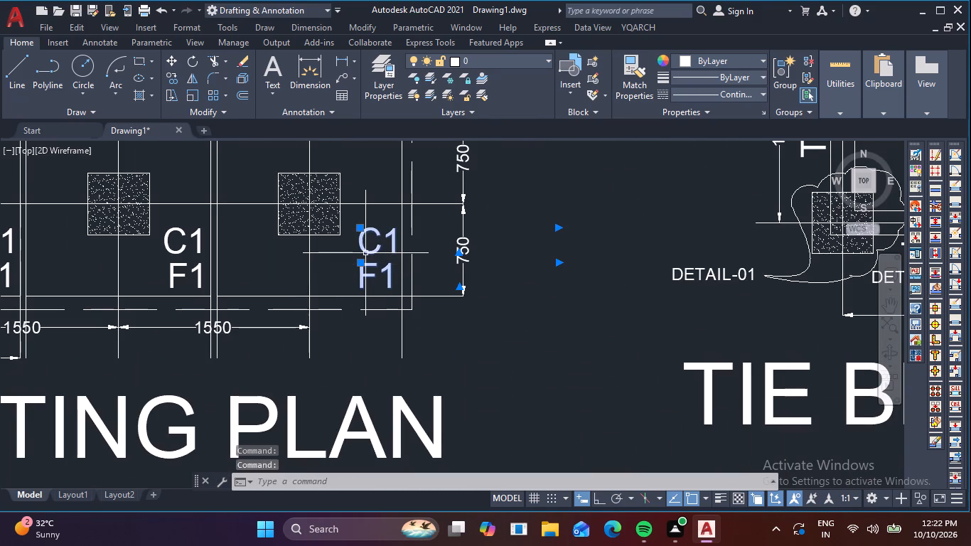
text(CO)
key(space)
click(365, 253)
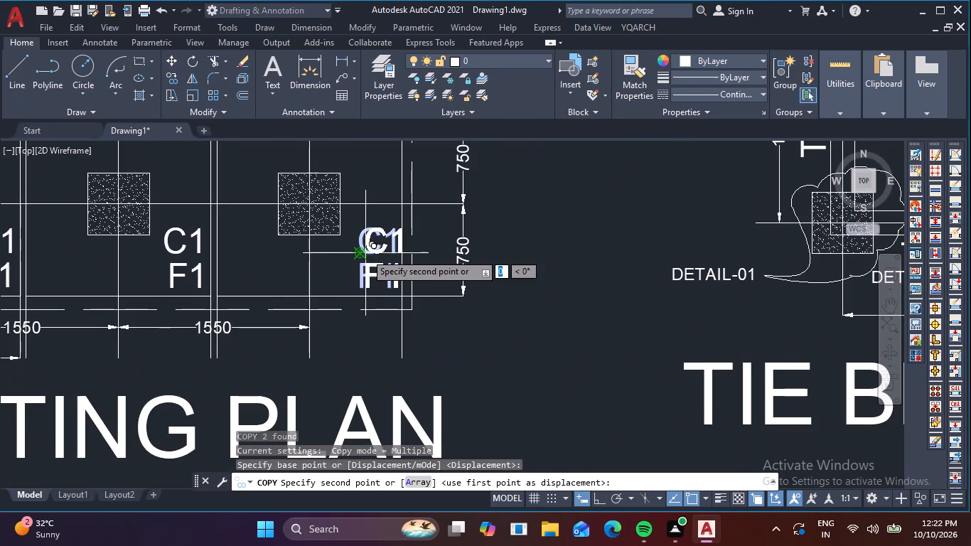
scroll(363, 279, down, 3)
middle_drag(385, 372, 351, 210)
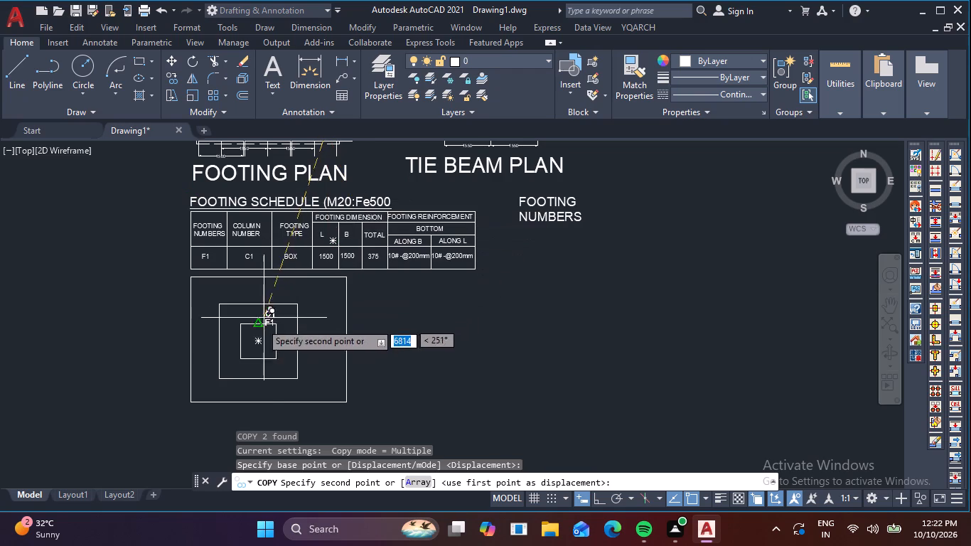
scroll(271, 373, up, 2)
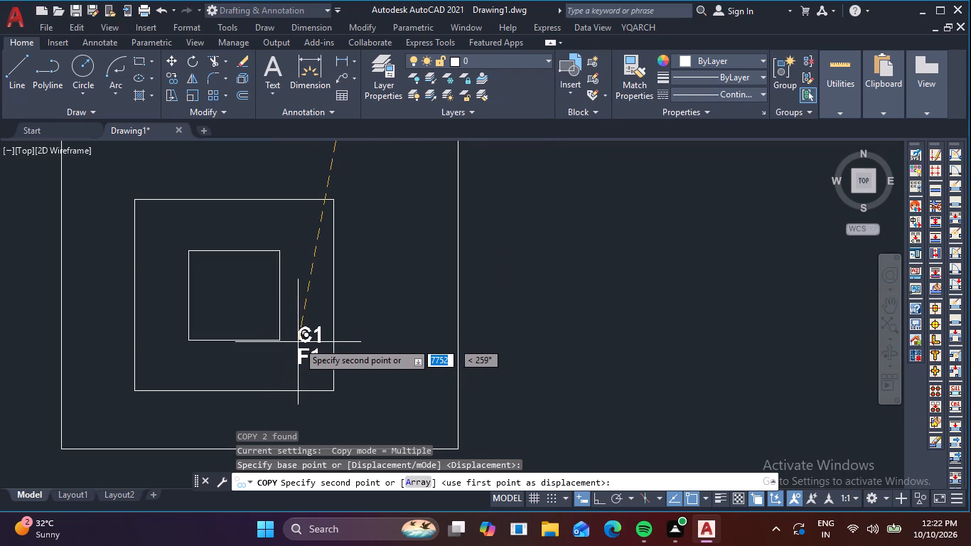
click(295, 350)
key(Escape)
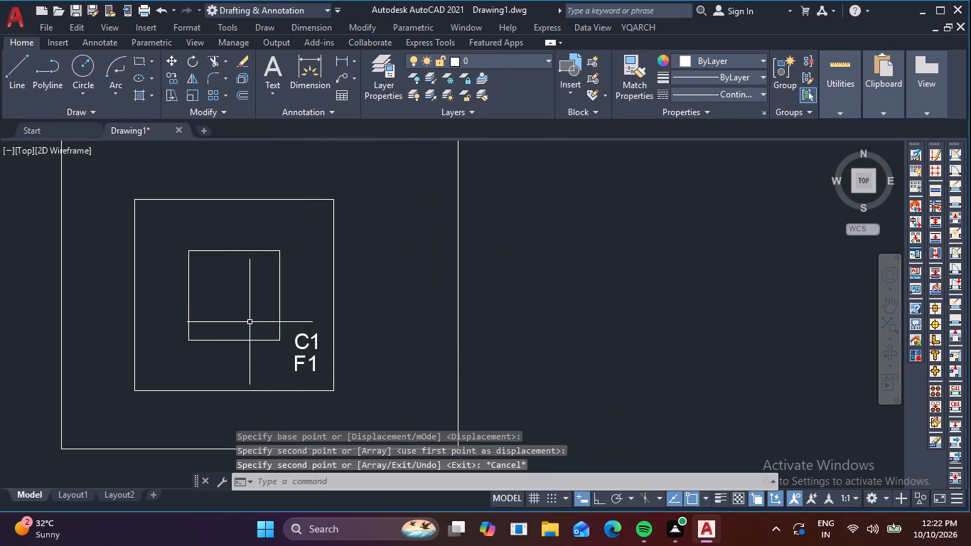
Draw two crossing diagonal lines between opposite corners of the innermost rectangle to mark the column.
key(l)
key(space)
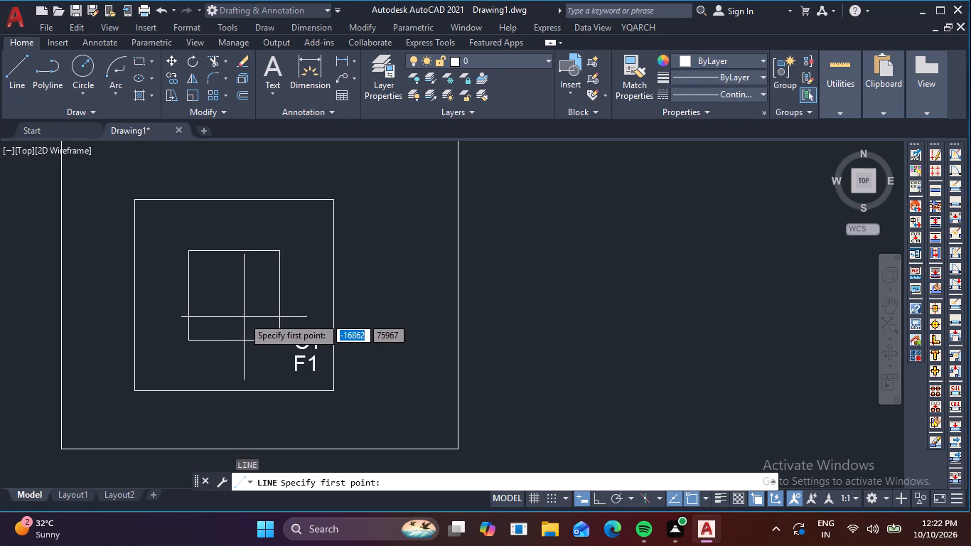
key(F8)
key(F8)
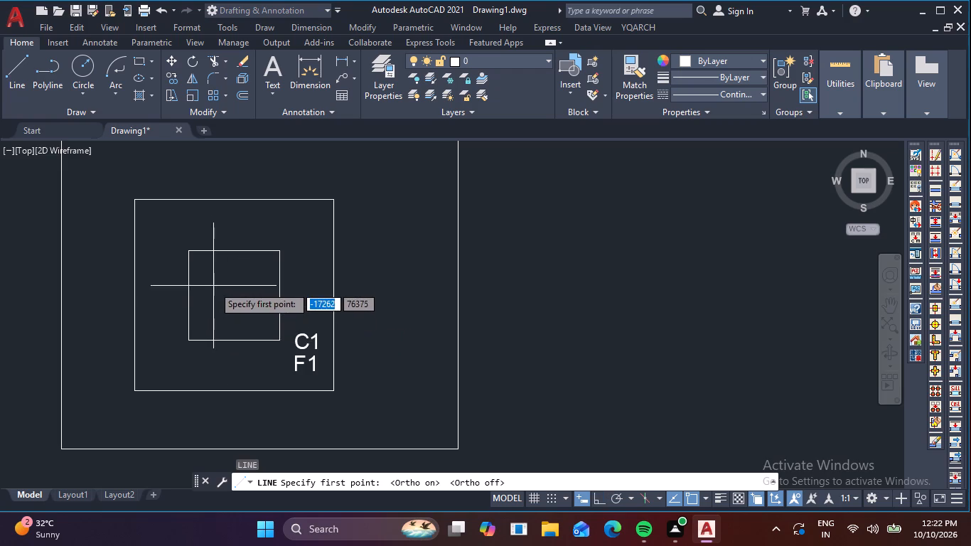
click(190, 255)
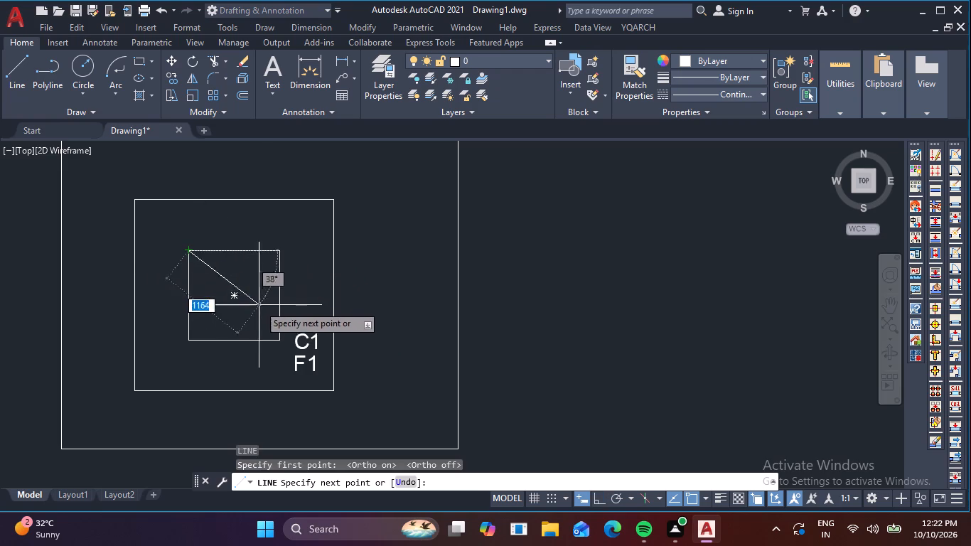
click(278, 337)
key(space)
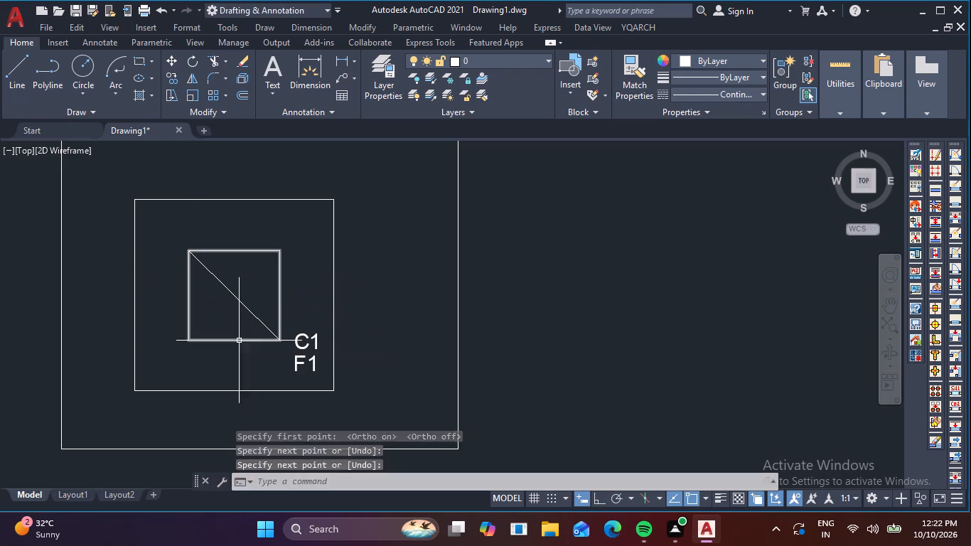
key(space)
click(191, 337)
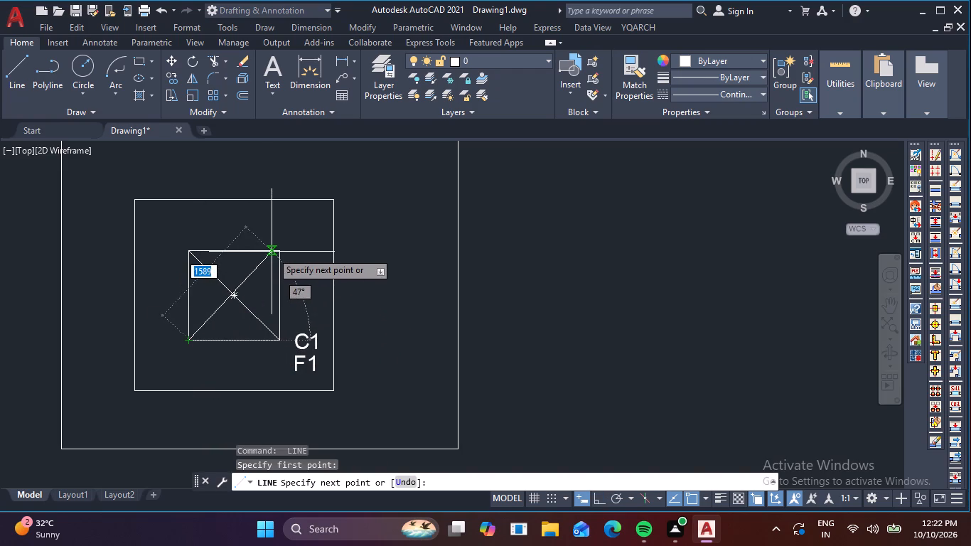
click(278, 251)
key(Escape)
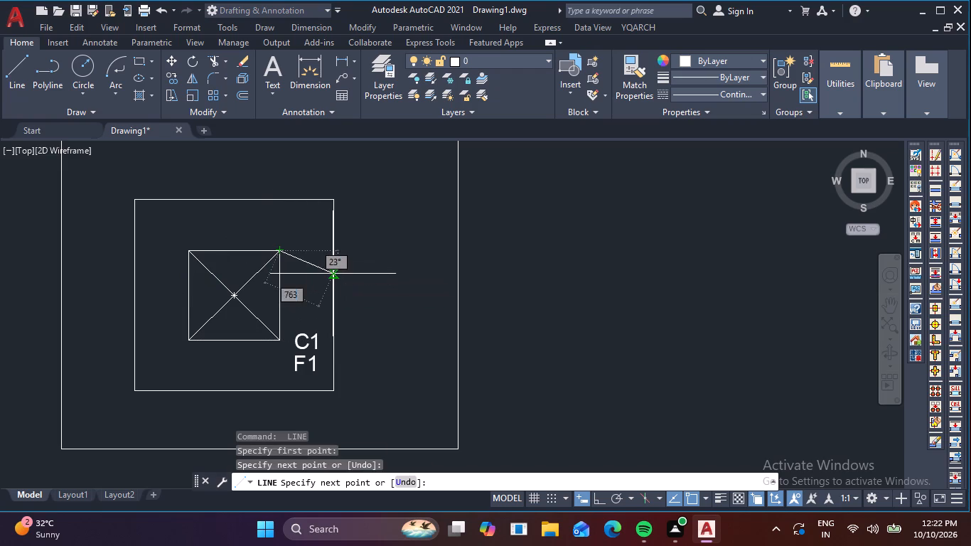
scroll(311, 291, down, 1)
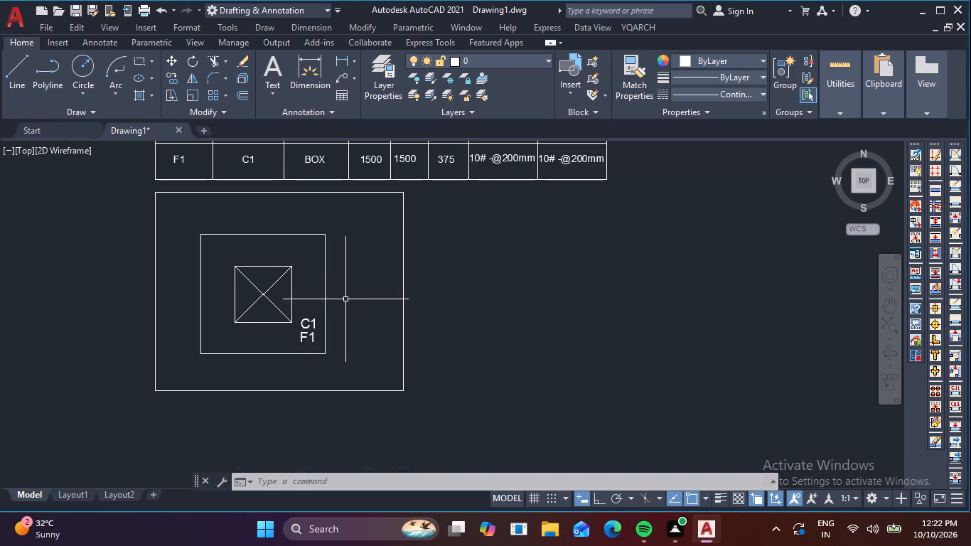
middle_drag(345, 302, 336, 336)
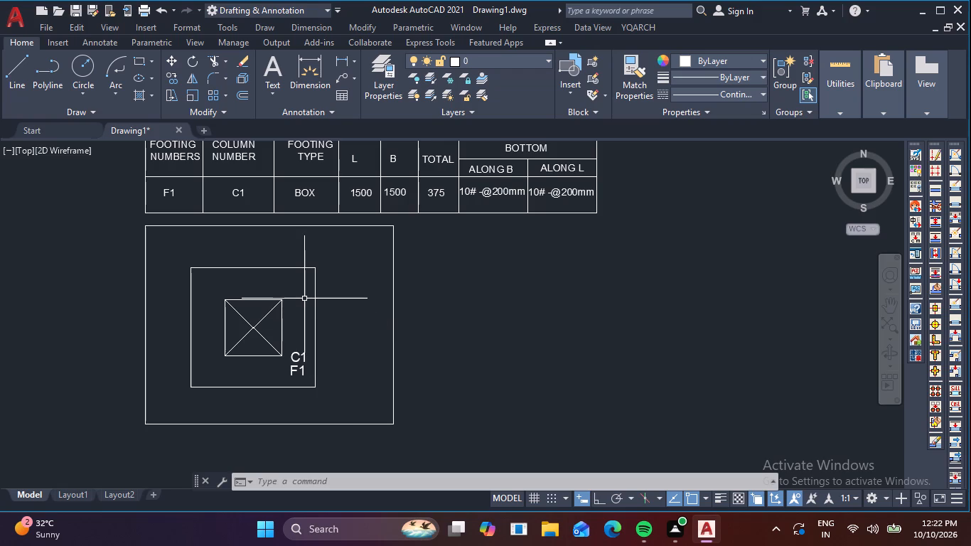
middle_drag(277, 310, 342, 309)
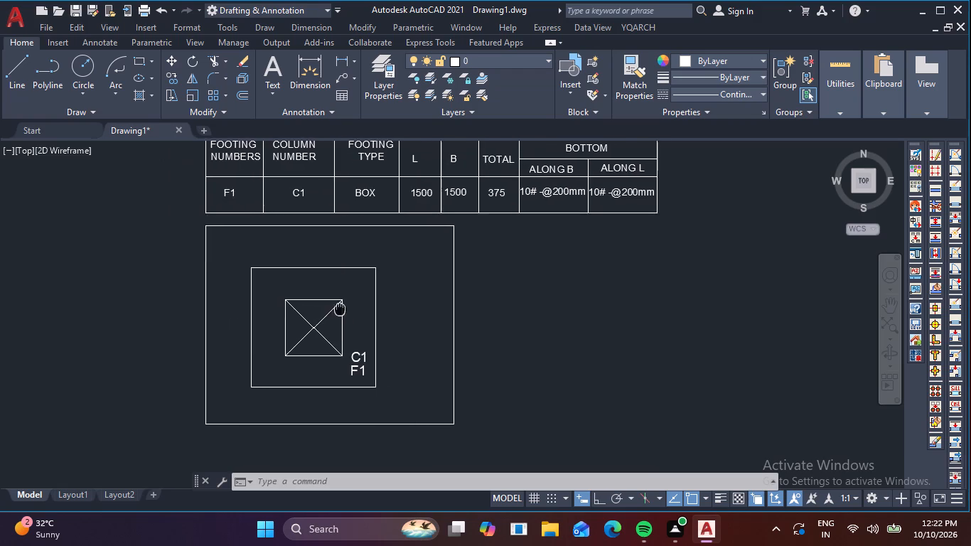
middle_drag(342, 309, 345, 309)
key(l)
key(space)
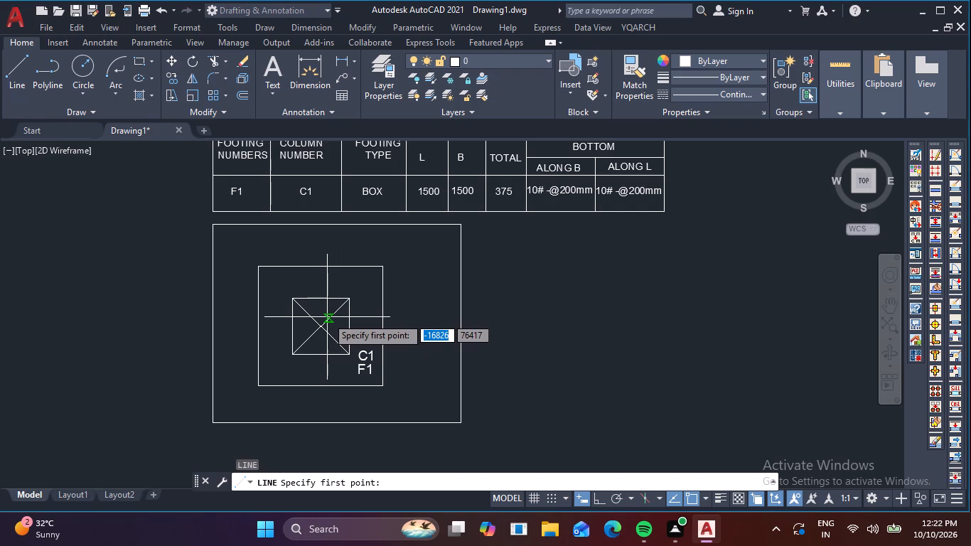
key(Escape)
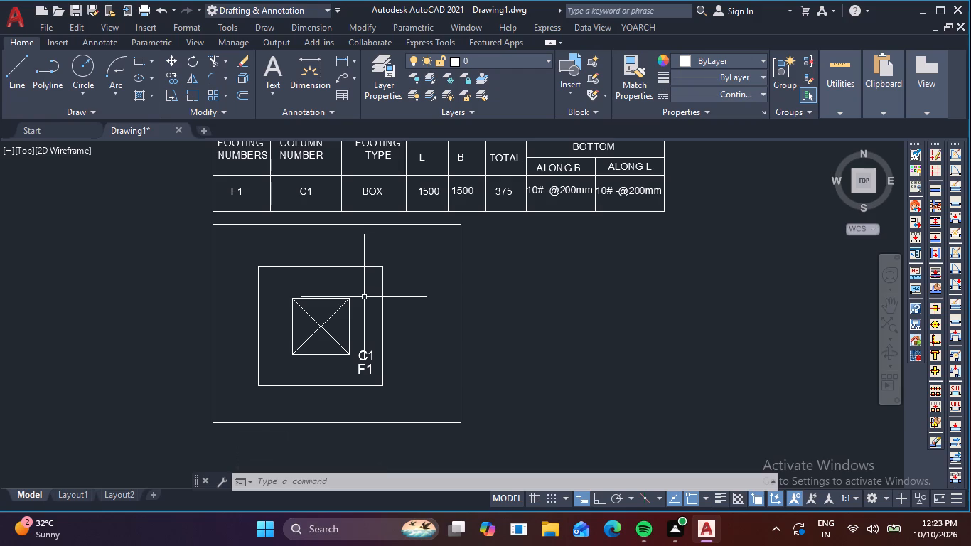
Offset the footing rectangle around the crossed column outward by 300.
key(o)
key(Return)
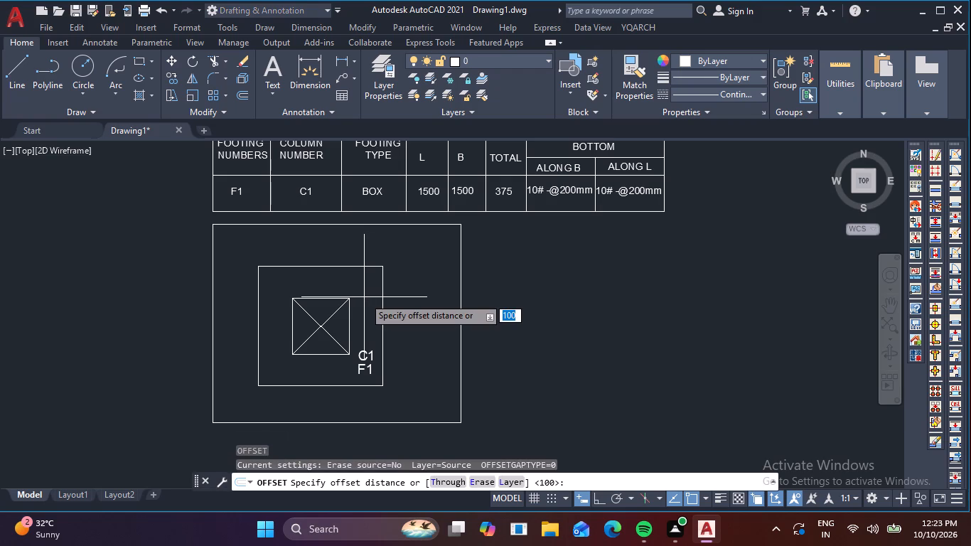
text(300)
key(Return)
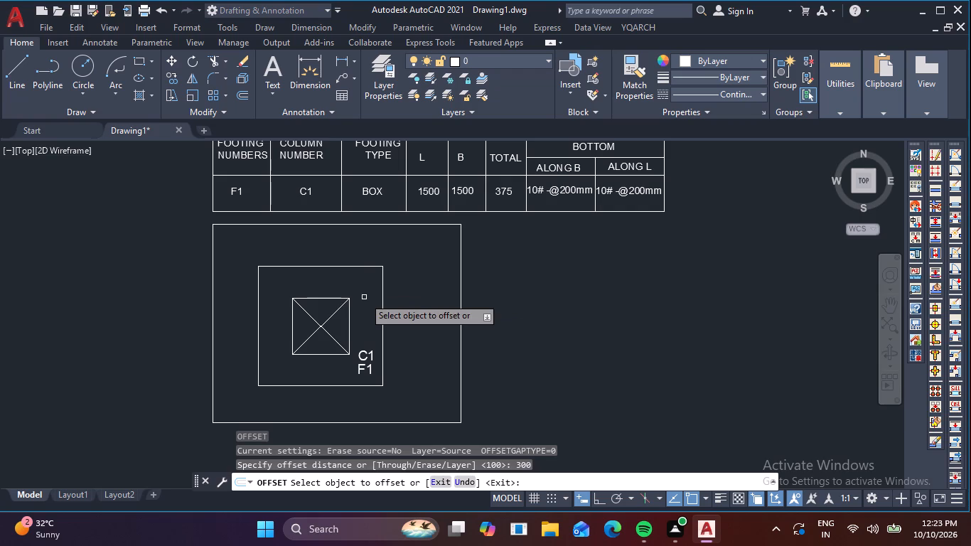
click(381, 287)
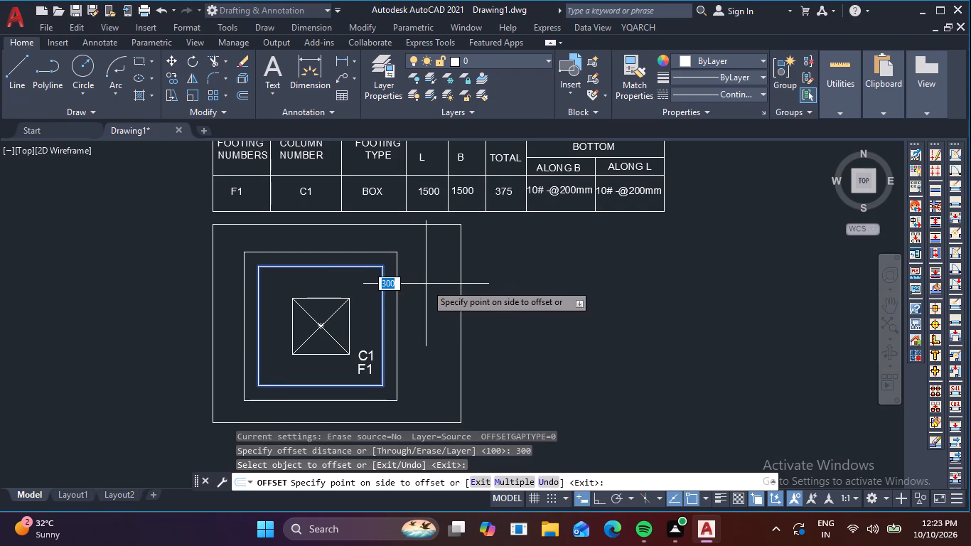
click(426, 284)
key(Escape)
key(Escape)
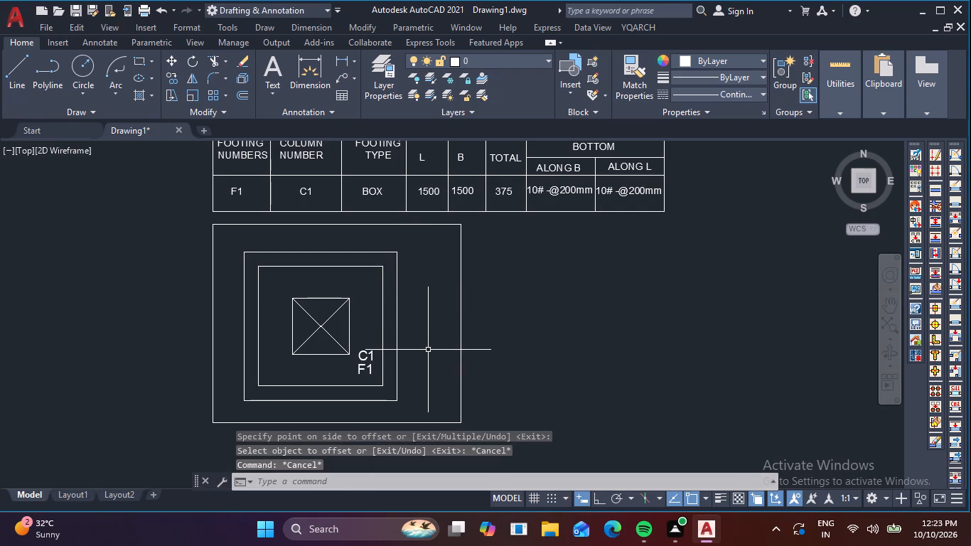
Draw a horizontal tick line about 610 long between the offset rectangle and the frame's right side, level with the footing's top edge.
text(L)
key(space)
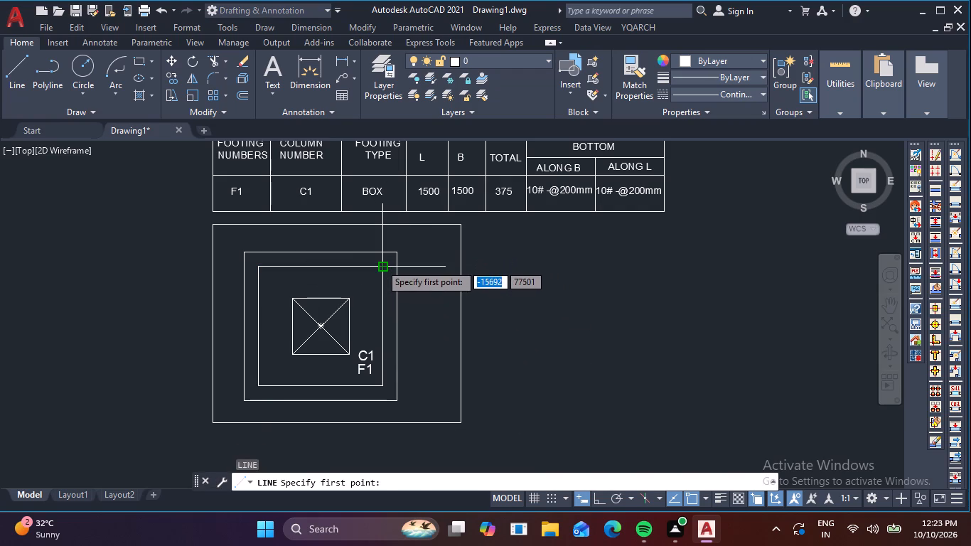
click(407, 267)
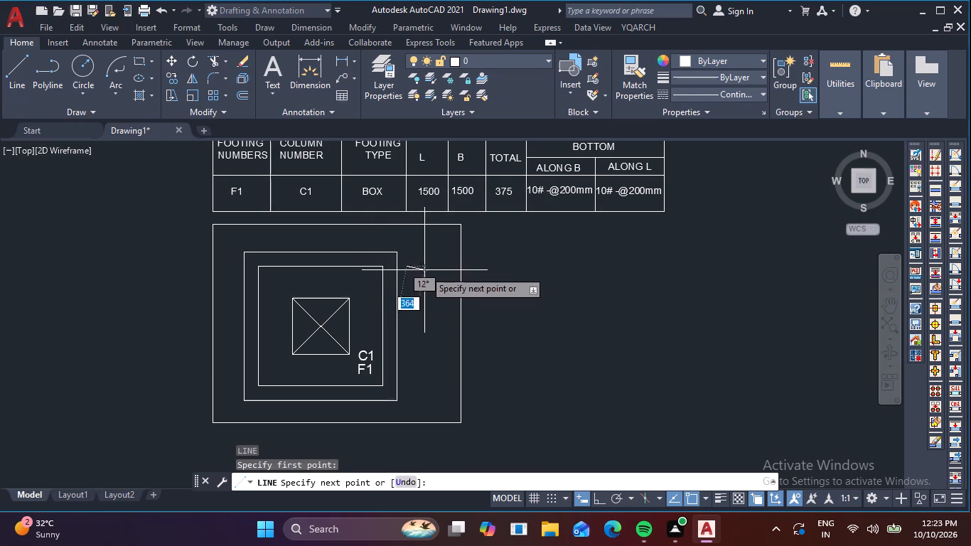
key(F8)
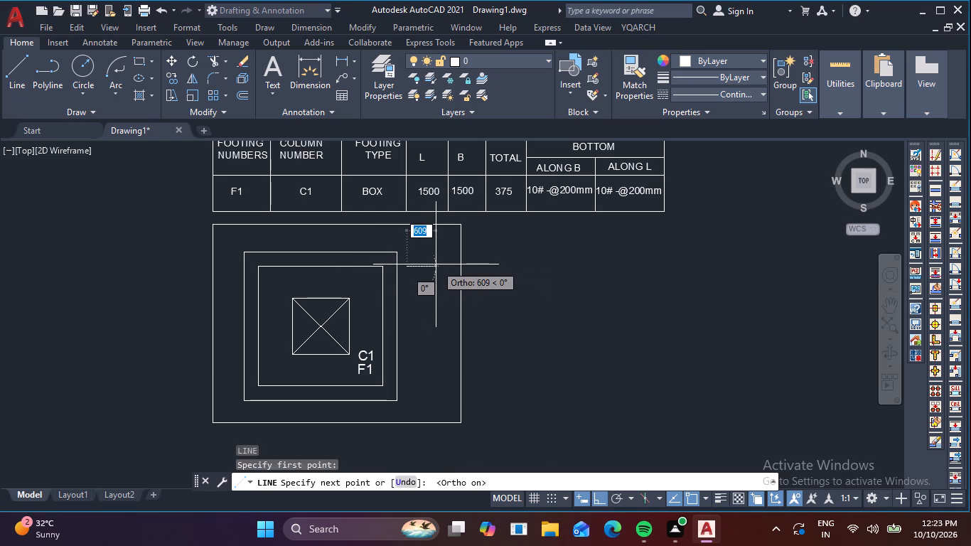
click(436, 264)
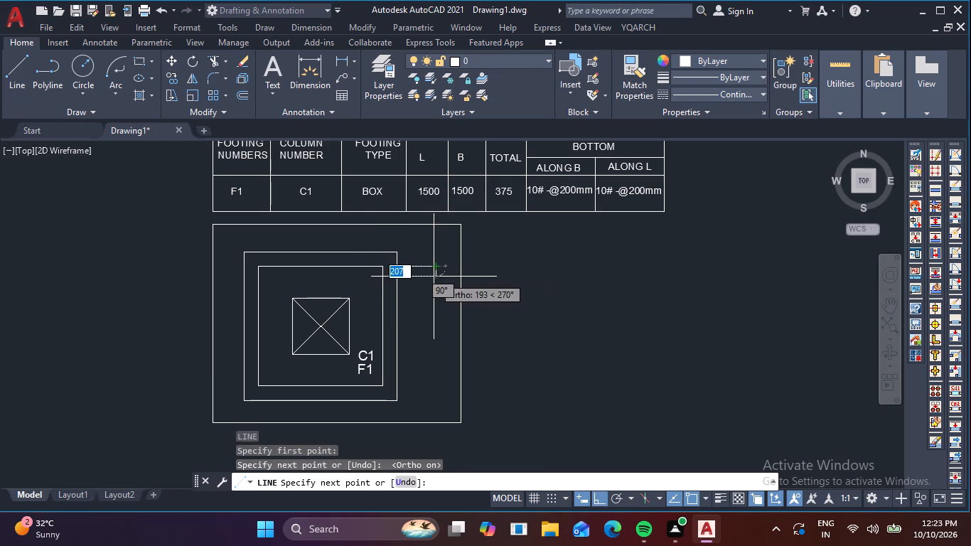
key(Escape)
Mirror the short tick line about the footing's horizontal centreline, keeping the original, to mark the footing's bottom edge.
click(434, 279)
click(417, 262)
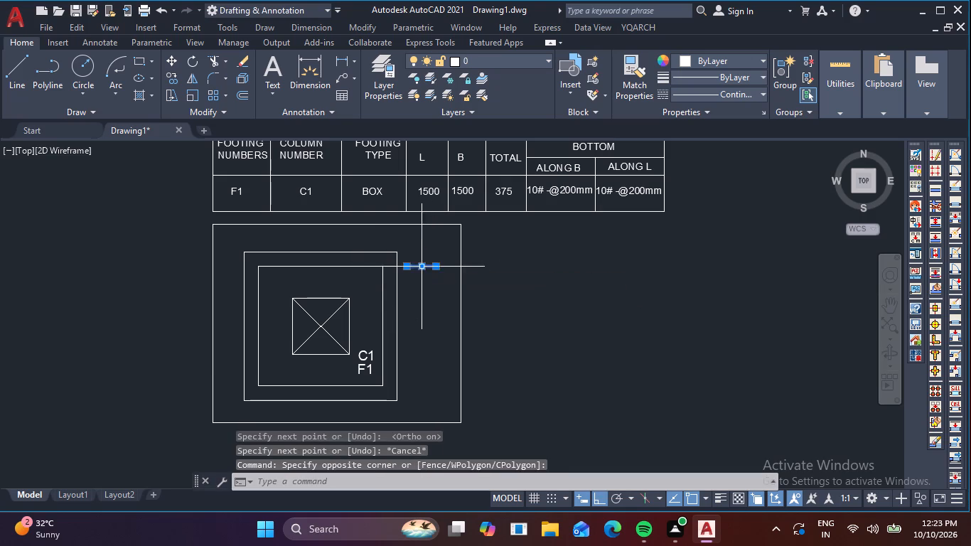
text(MI)
key(space)
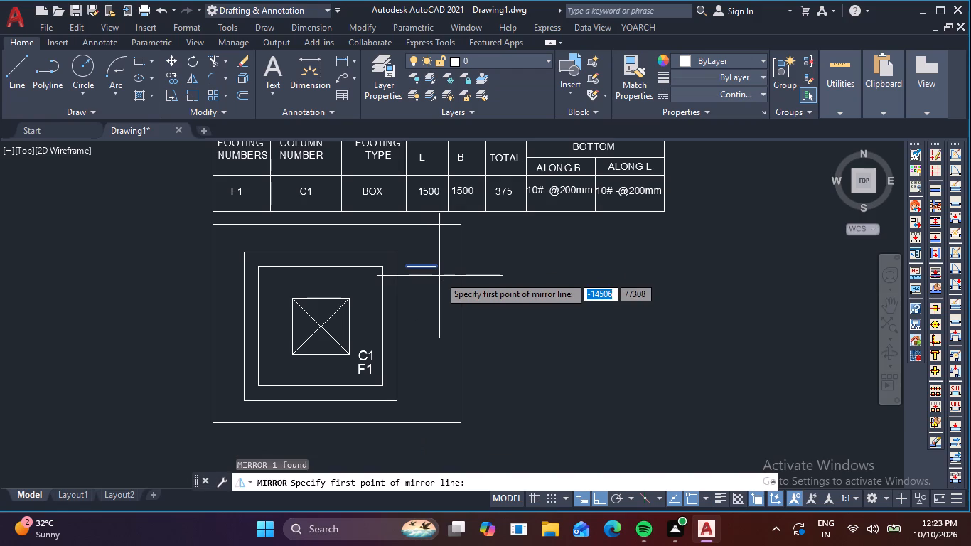
click(382, 323)
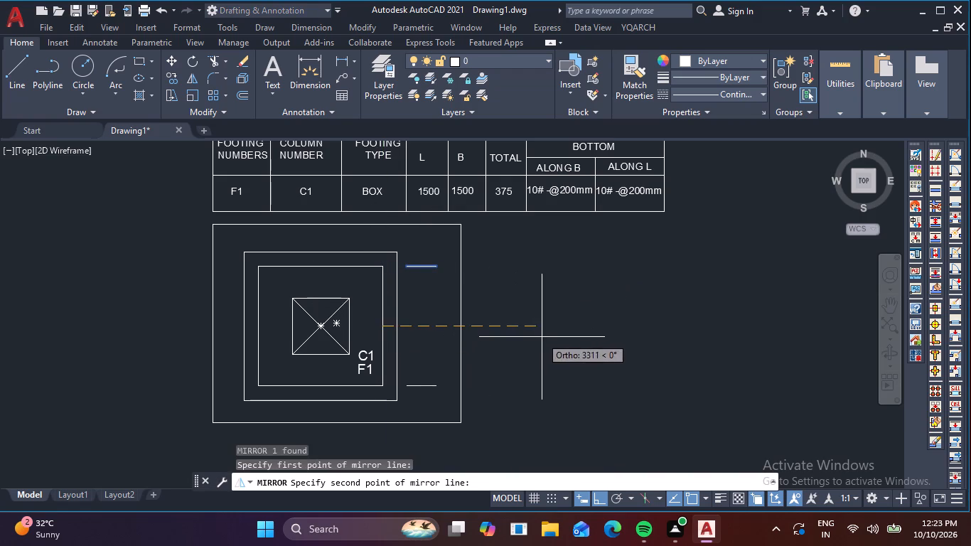
click(542, 337)
key(space)
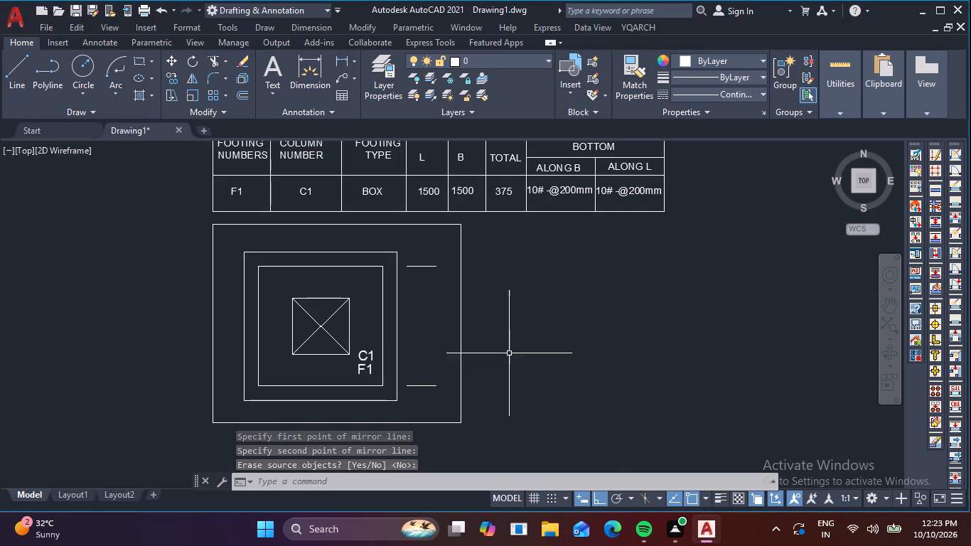
Copy the C1 label of the plan detail horizontally to the empty space right of the frame.
double_click(367, 358)
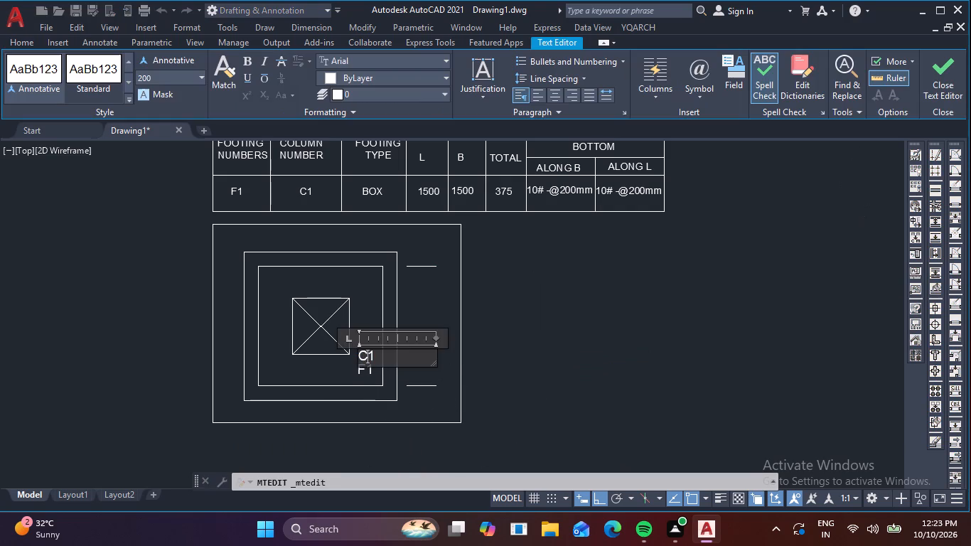
key(Escape)
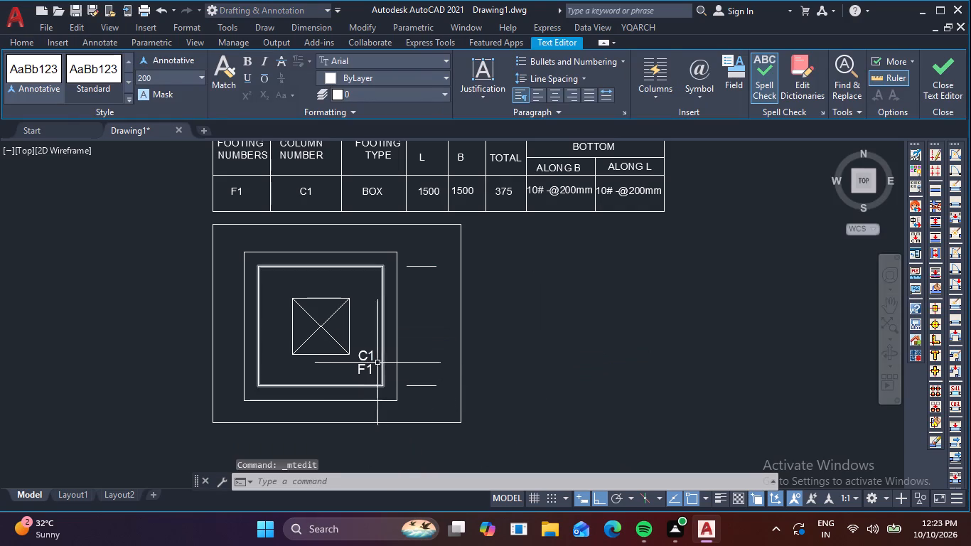
click(365, 359)
key(c)
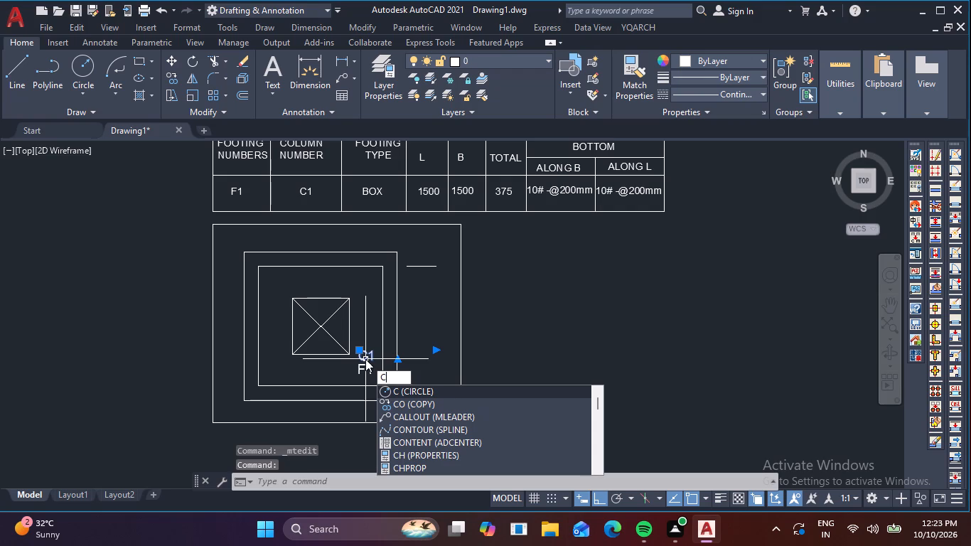
text(O)
key(space)
click(365, 359)
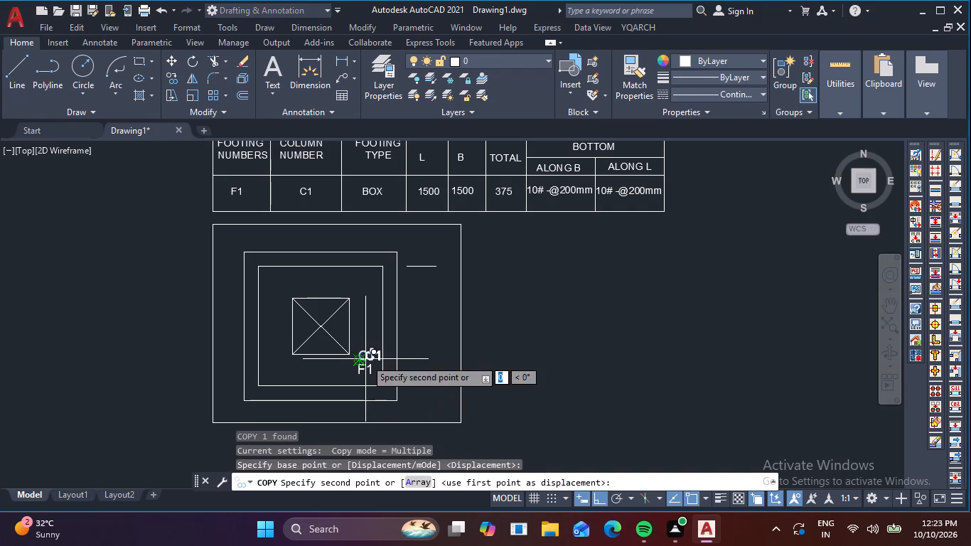
click(516, 331)
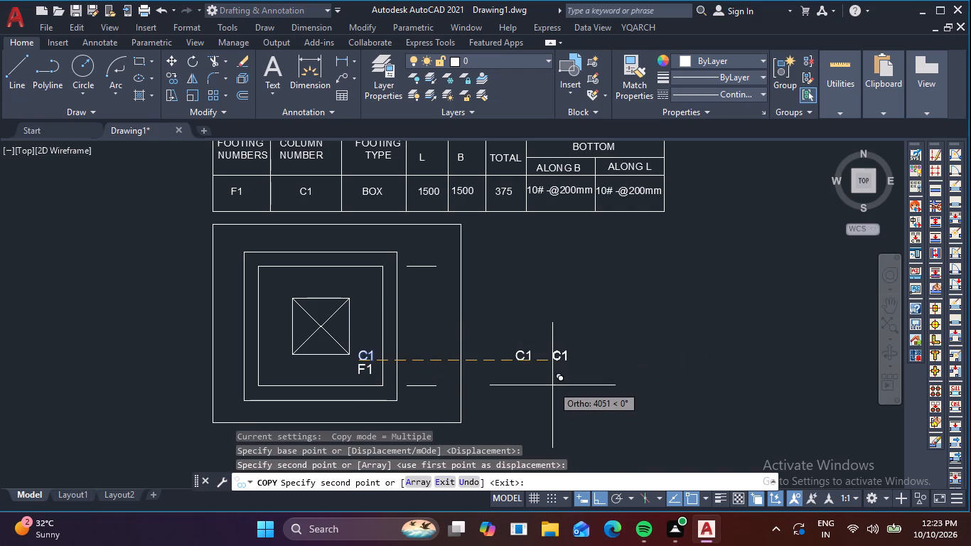
key(Escape)
Change the copied C1 label outside the frame to read 1500.
drag(545, 380, 525, 360)
click(503, 335)
double_click(525, 358)
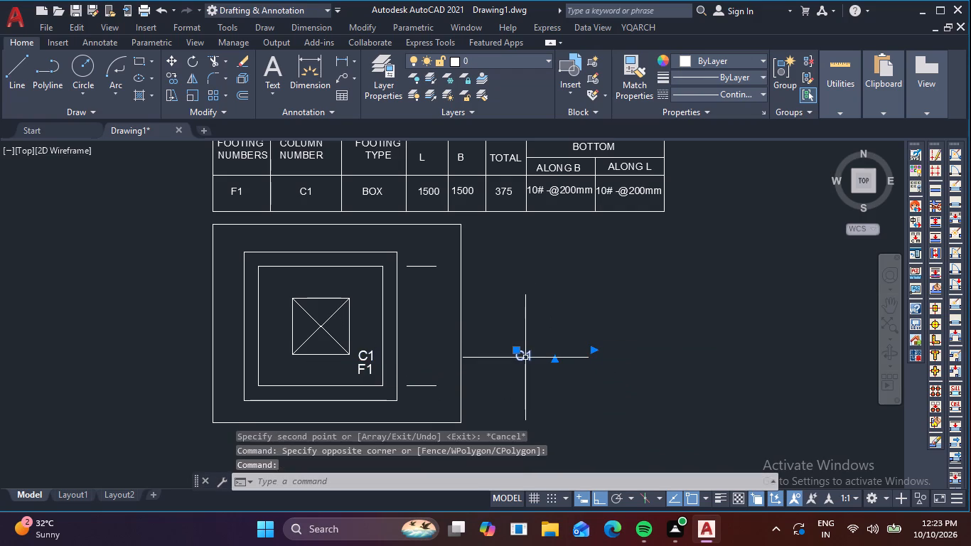
click(536, 361)
key(BackSpace)
key(BackSpace)
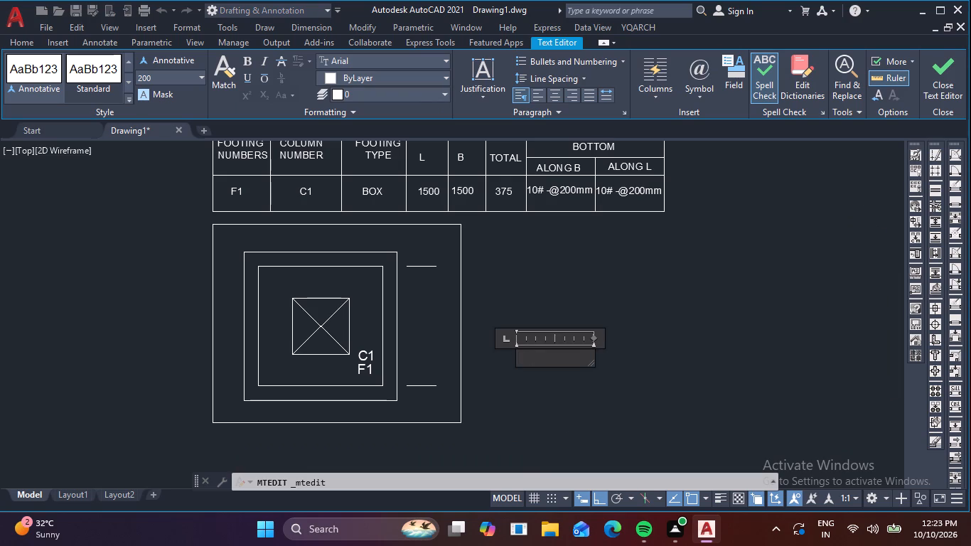
text(1500)
click(525, 389)
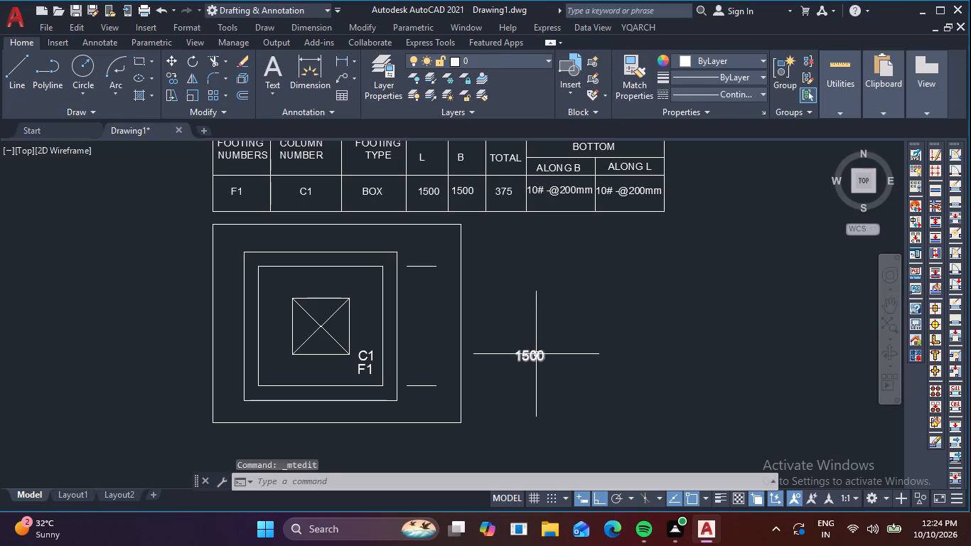
Rotate the 1500 text 90° about its insertion point so it reads vertically.
click(535, 354)
key(r)
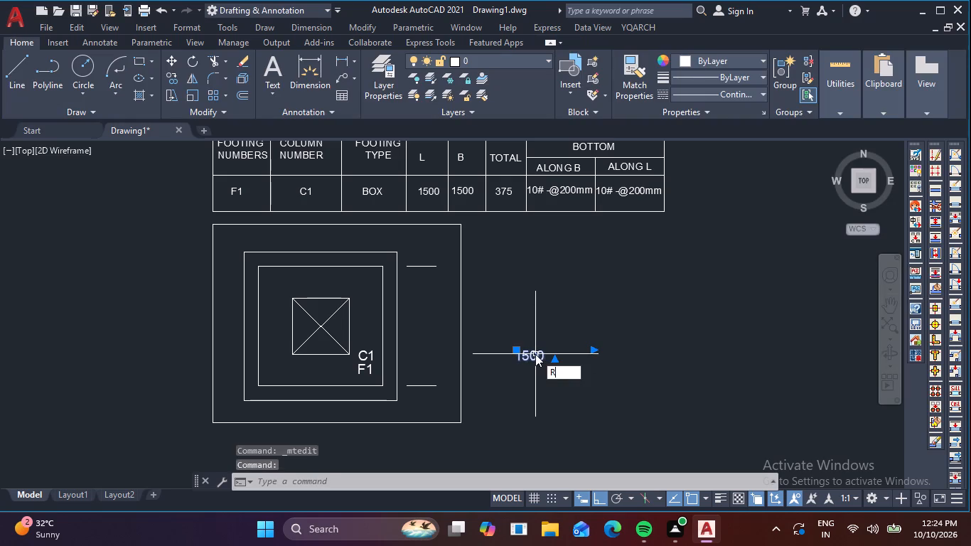
text(O)
key(space)
click(535, 354)
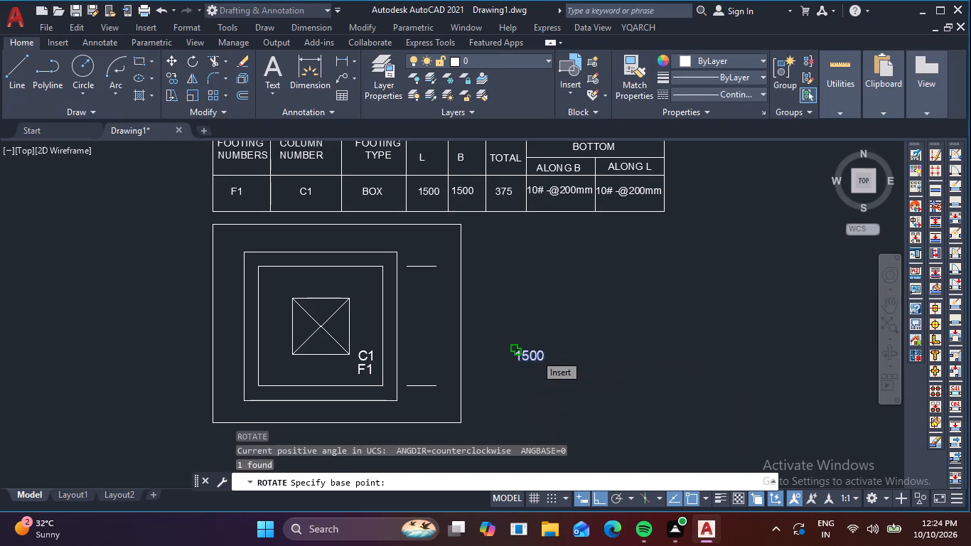
click(495, 300)
Move the vertical 1500 text inside the frame, midway between the two short tick lines beside the footing.
drag(539, 370, 535, 359)
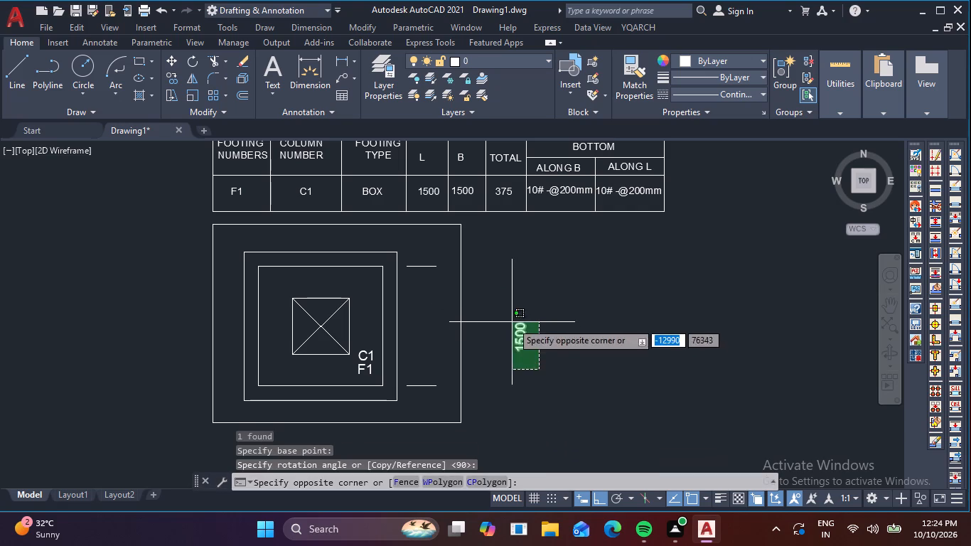
click(512, 322)
key(m)
key(space)
click(525, 337)
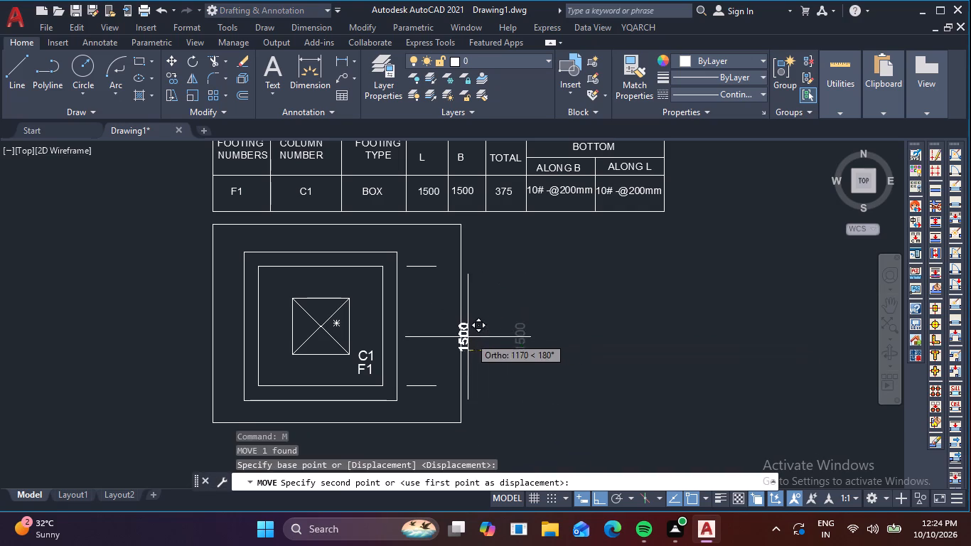
scroll(427, 327, up, 2)
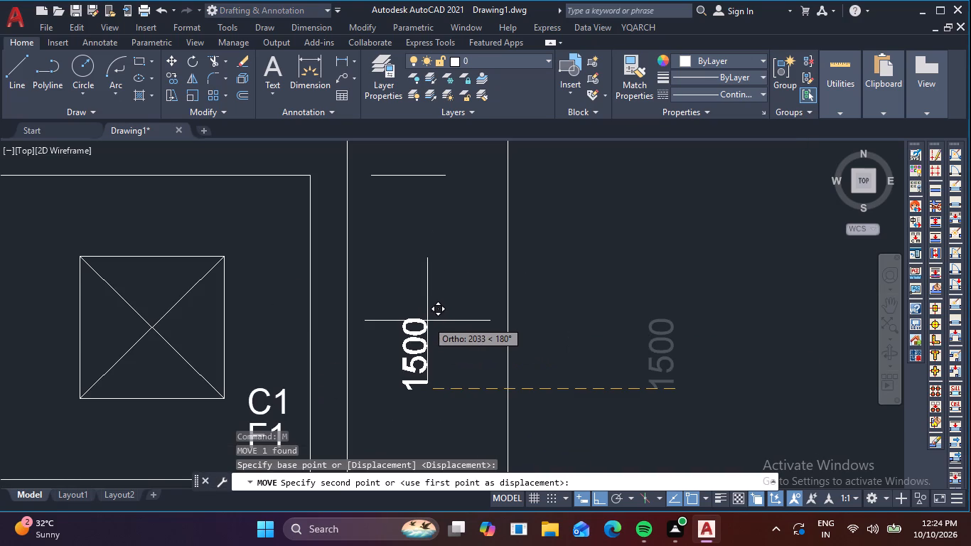
key(F8)
scroll(430, 315, down, 1)
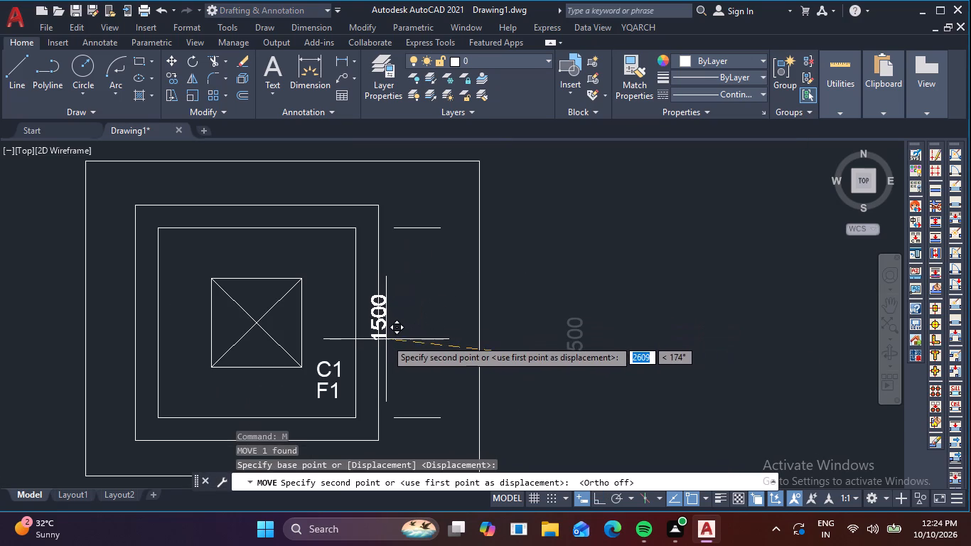
click(429, 349)
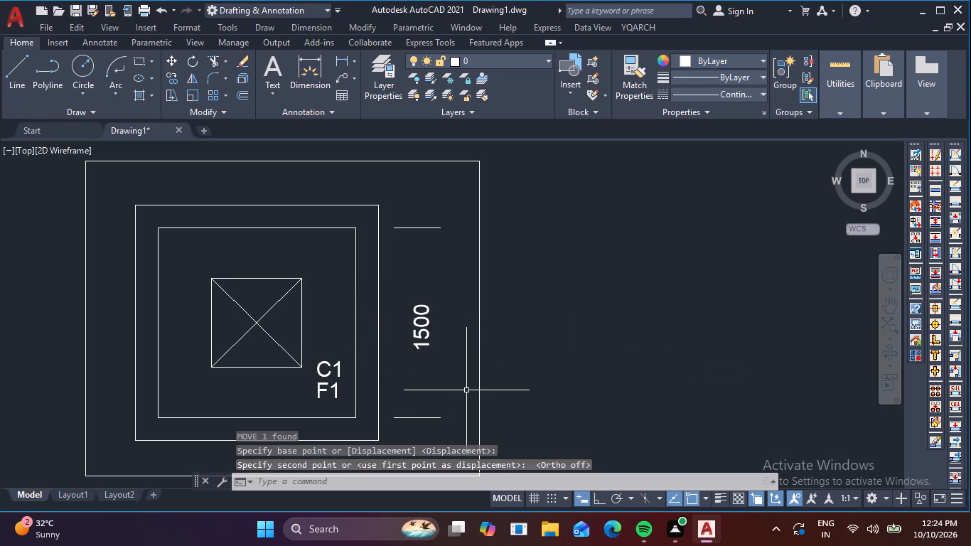
Draw vertical dimension lines below and above the vertical 1500 text, each running to the nearest short tick line.
key(l)
key(space)
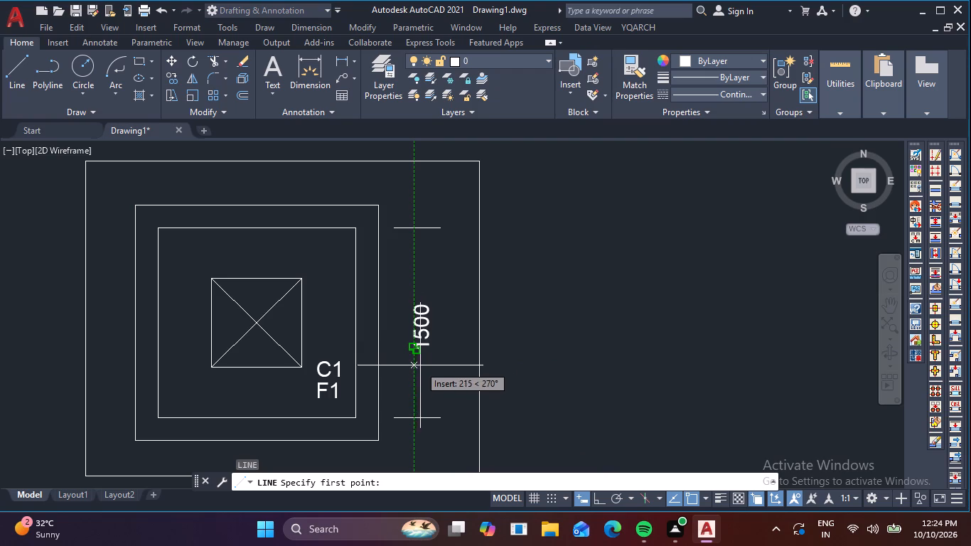
click(423, 364)
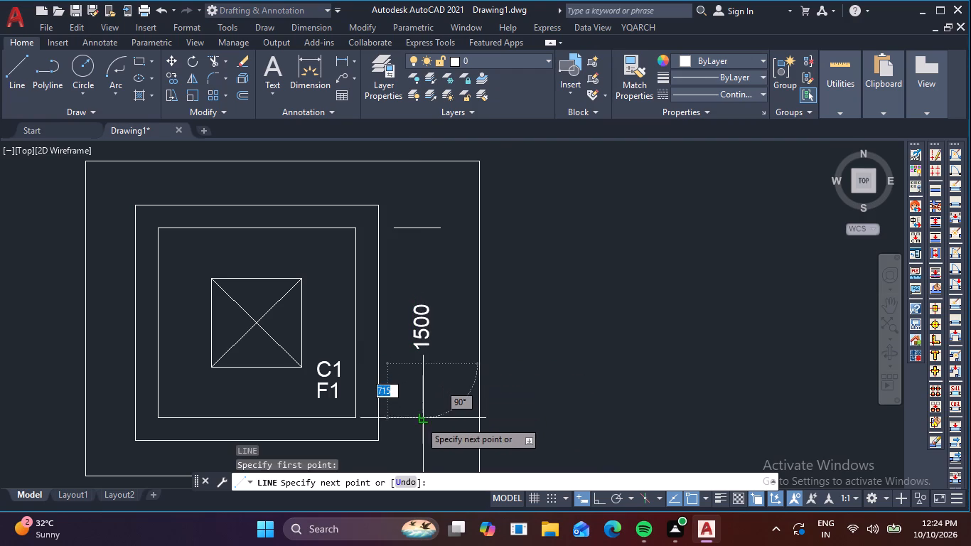
key(F8)
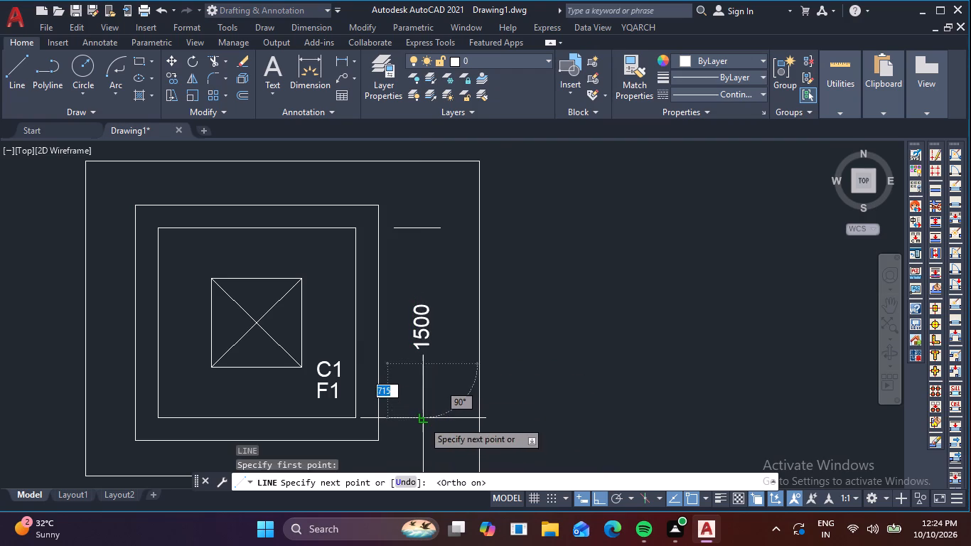
click(422, 417)
key(space)
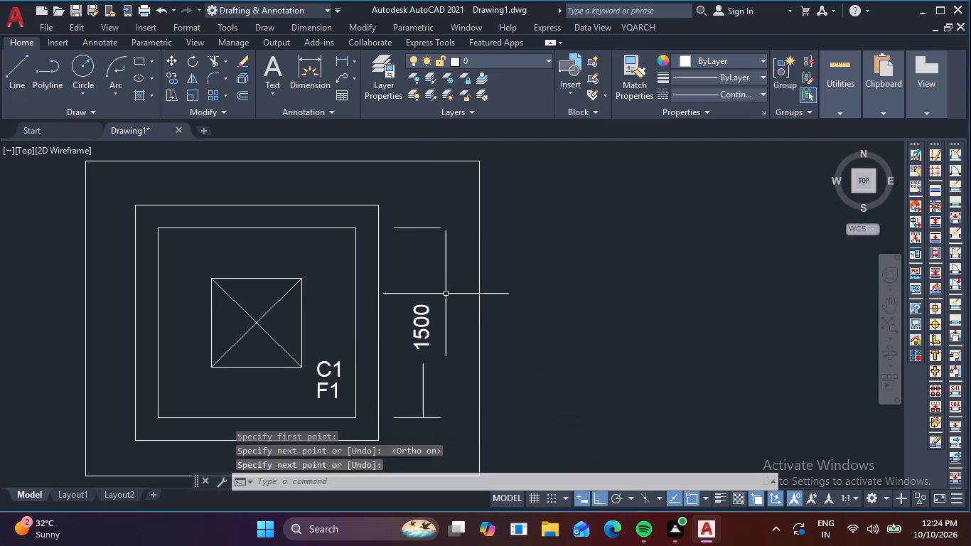
key(space)
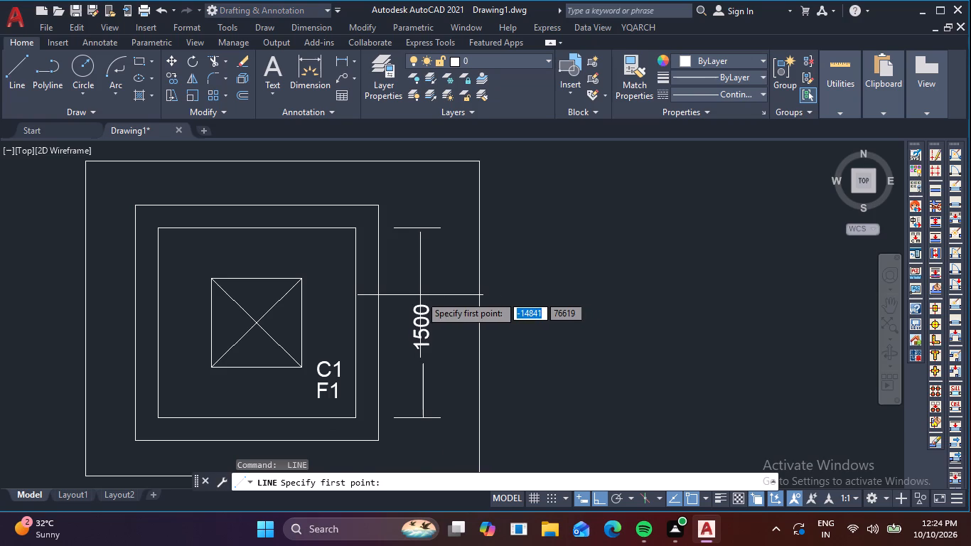
click(420, 295)
click(421, 231)
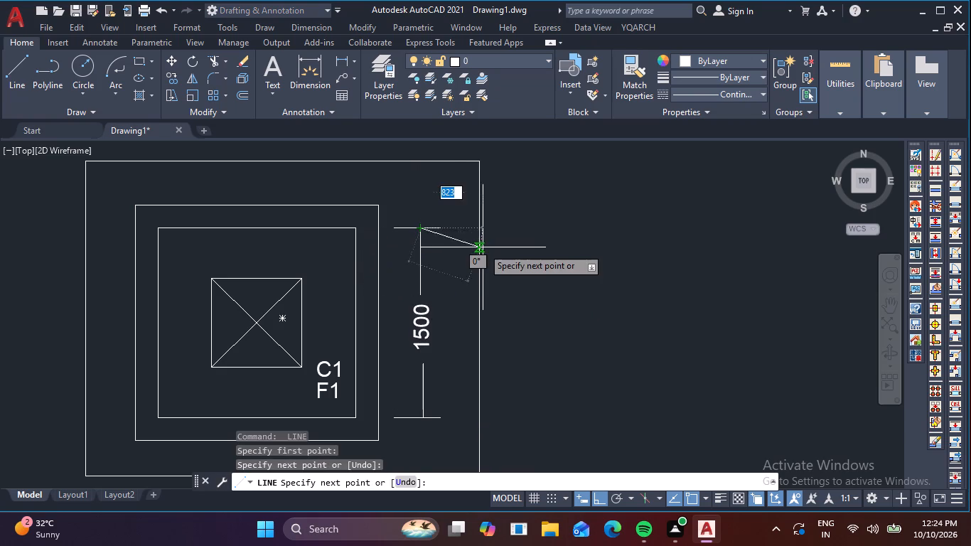
key(Escape)
Draw a short vertical tick line below the footing, aligned with the inner footing square's right edge and ending above the frame.
scroll(483, 255, down, 2)
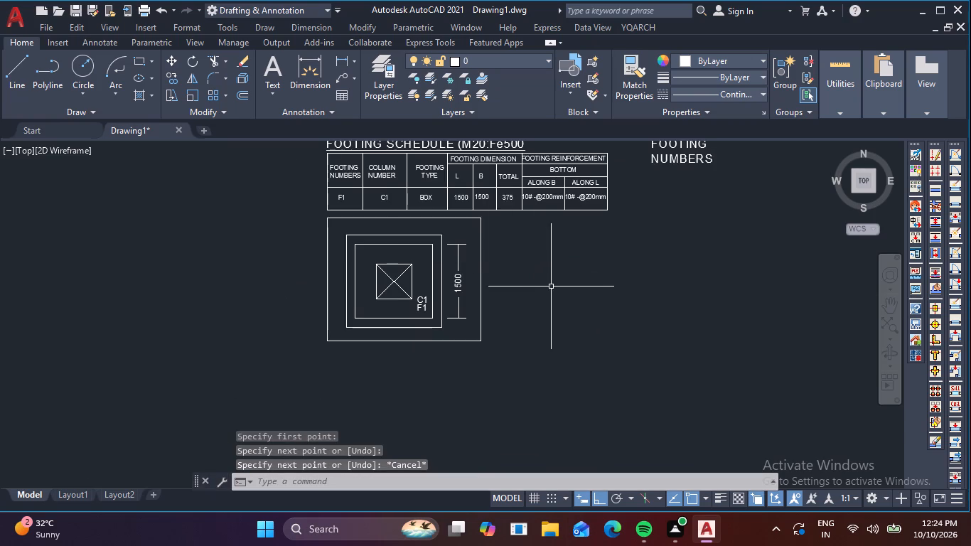
scroll(488, 307, up, 1)
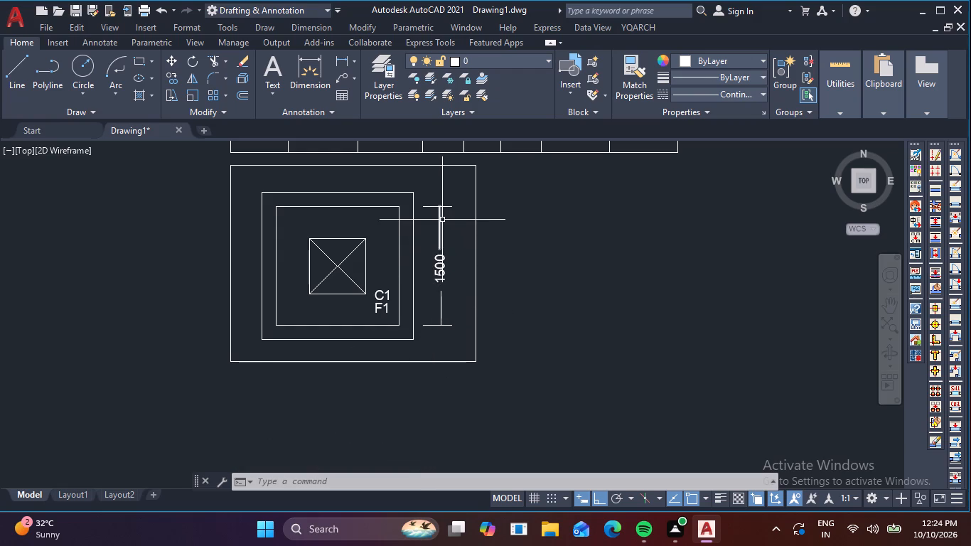
key(l)
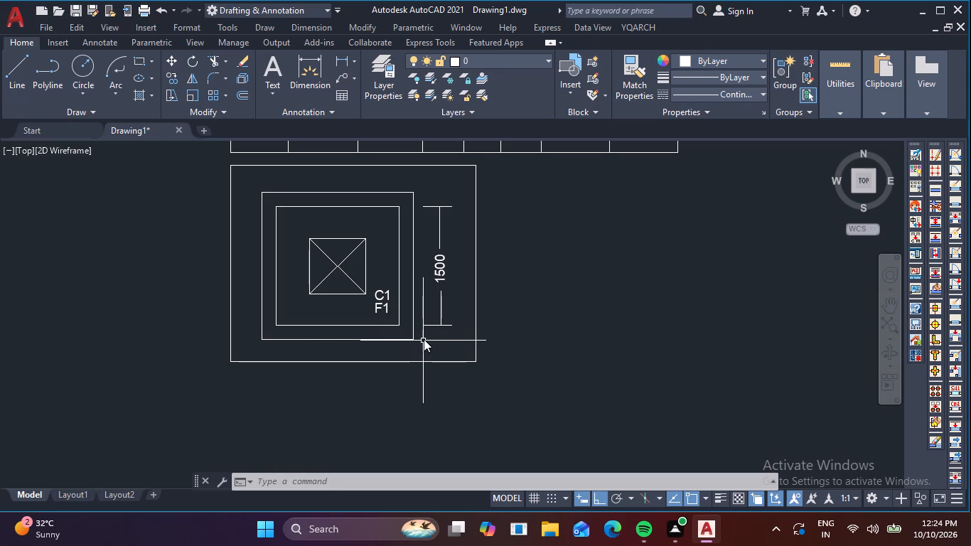
key(space)
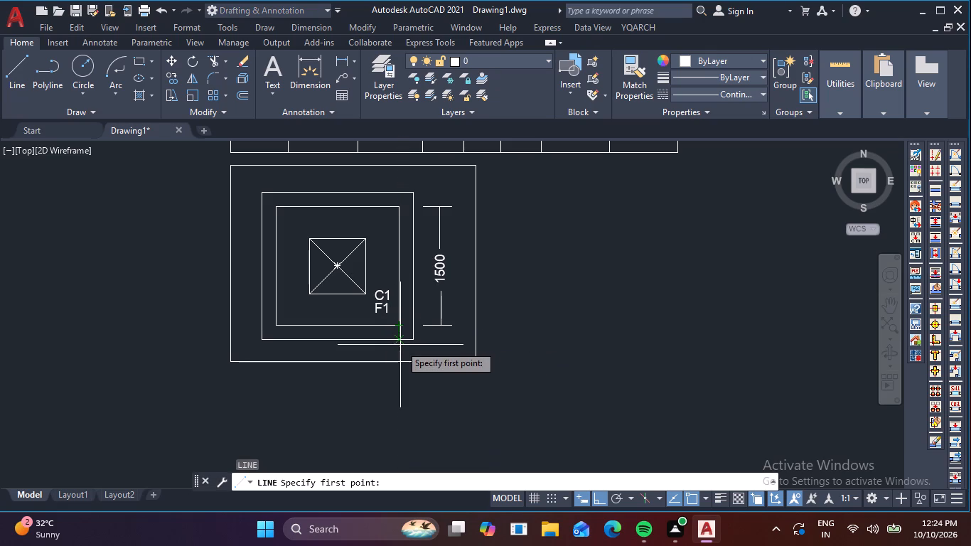
scroll(399, 349, up, 2)
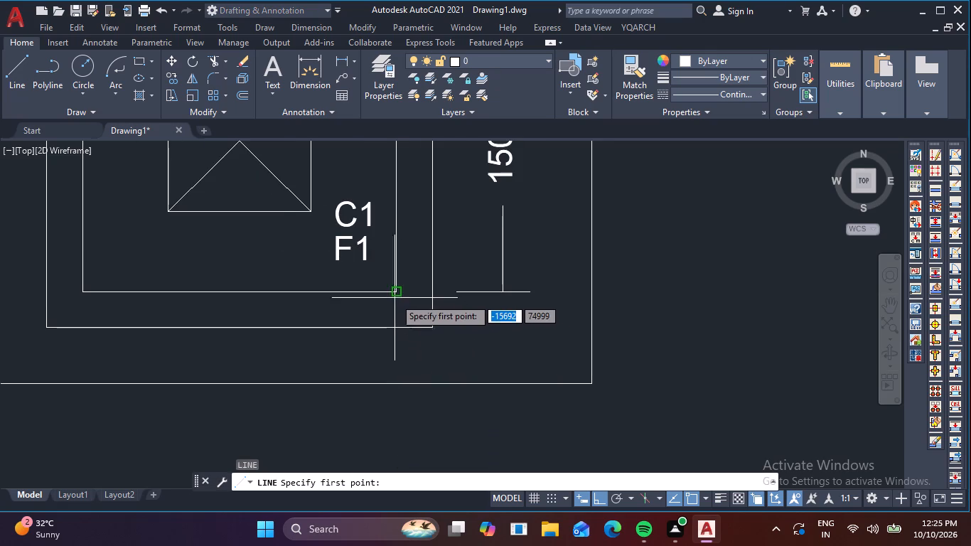
click(397, 336)
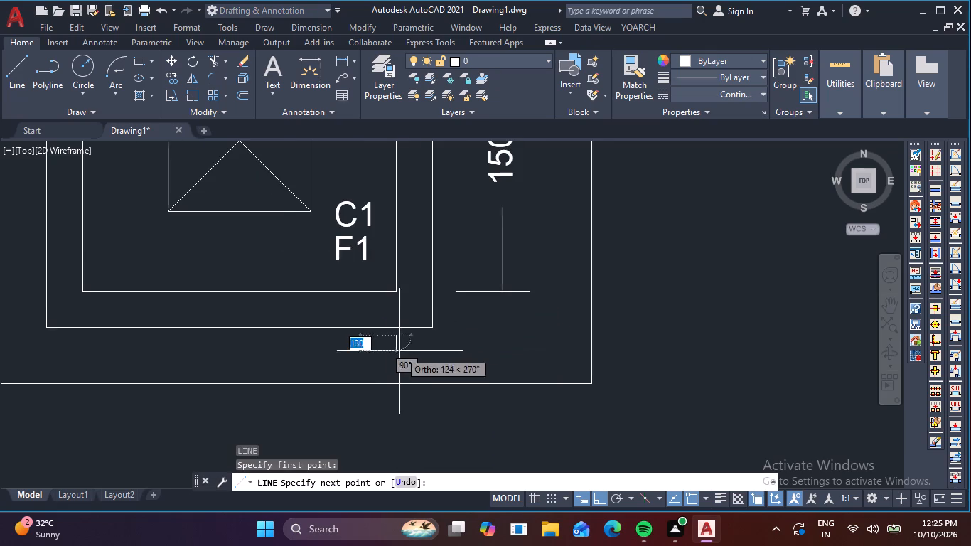
click(397, 371)
key(Escape)
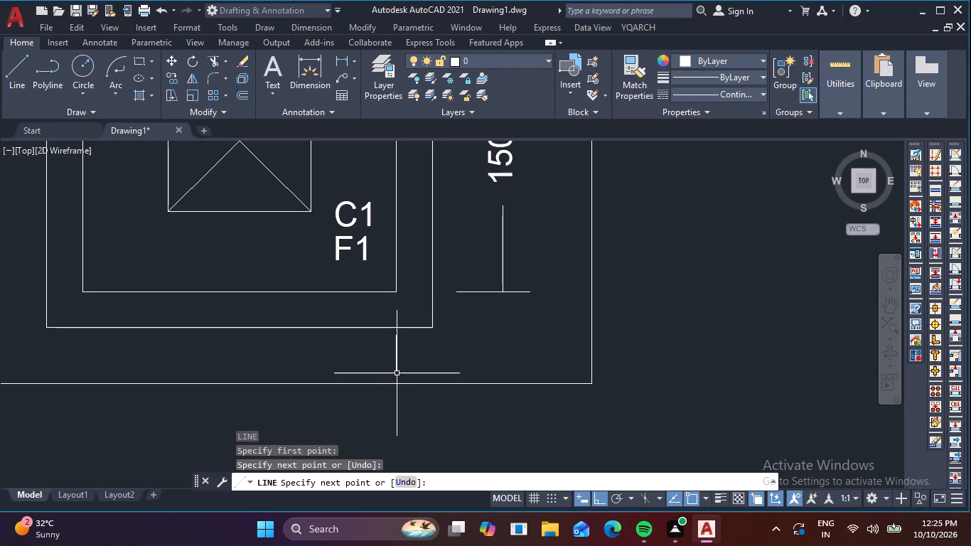
Mirror the short vertical tick line about the footing's vertical centreline, keeping the original.
double_click(412, 365)
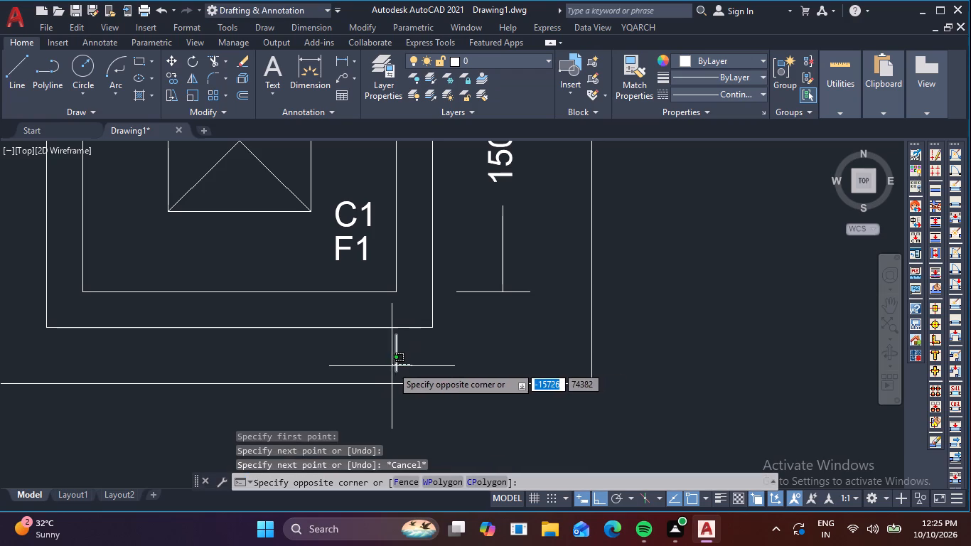
click(377, 366)
key(m)
key(i)
key(space)
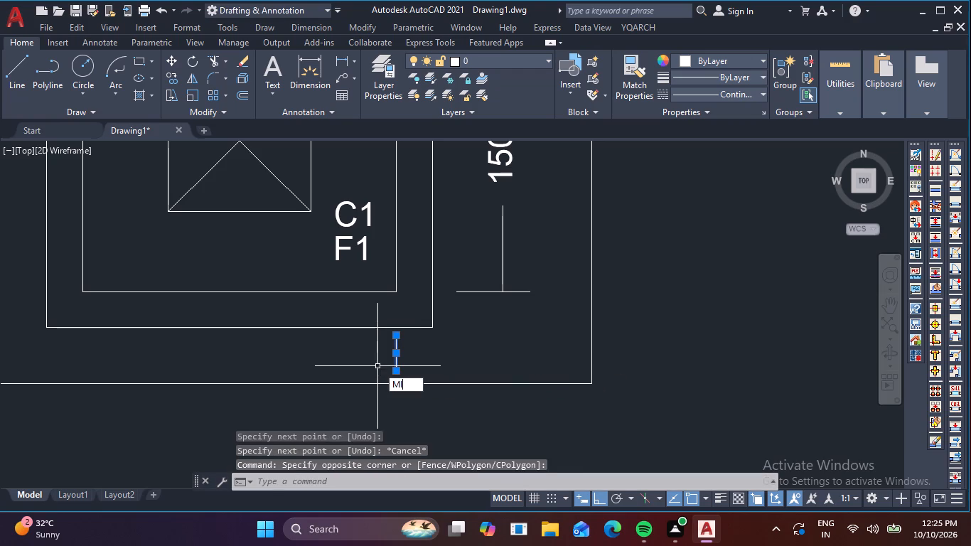
click(238, 289)
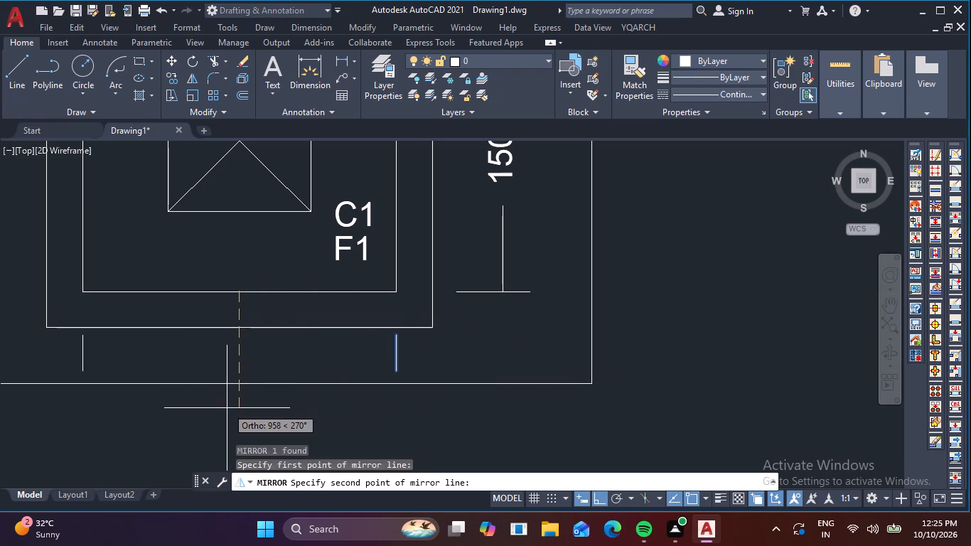
click(227, 409)
key(space)
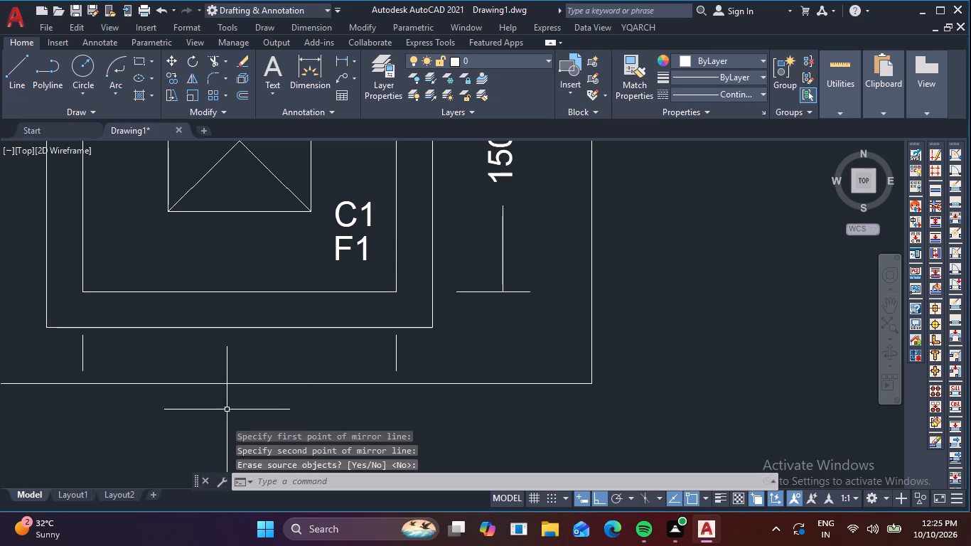
Copy the vertical 1500 text to the empty space right of the frame.
middle_drag(247, 402, 274, 364)
middle_drag(279, 360, 160, 448)
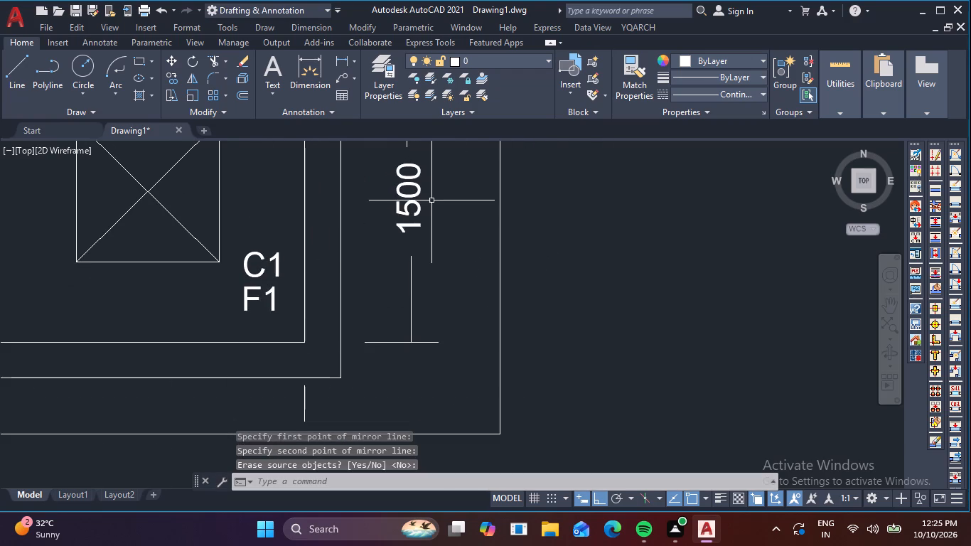
click(421, 204)
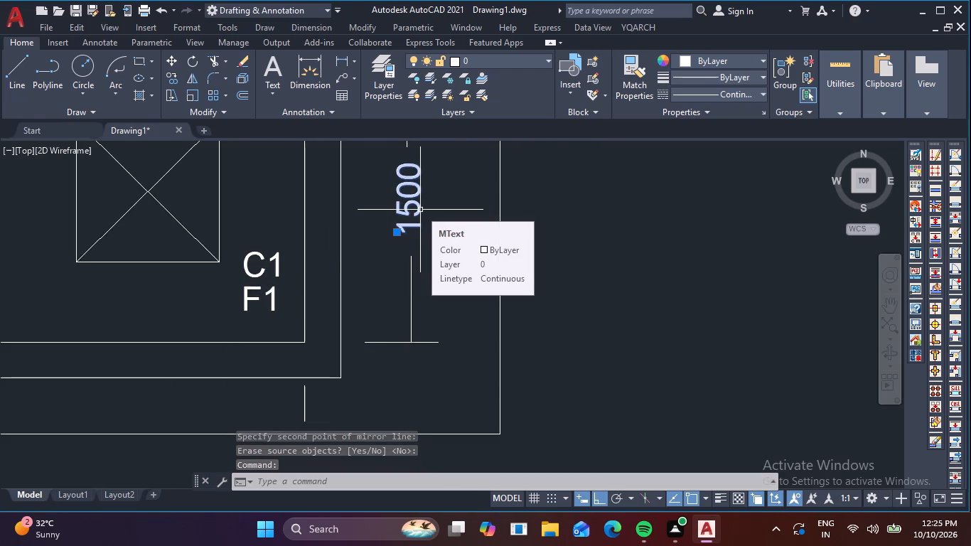
text(CO)
key(space)
click(420, 210)
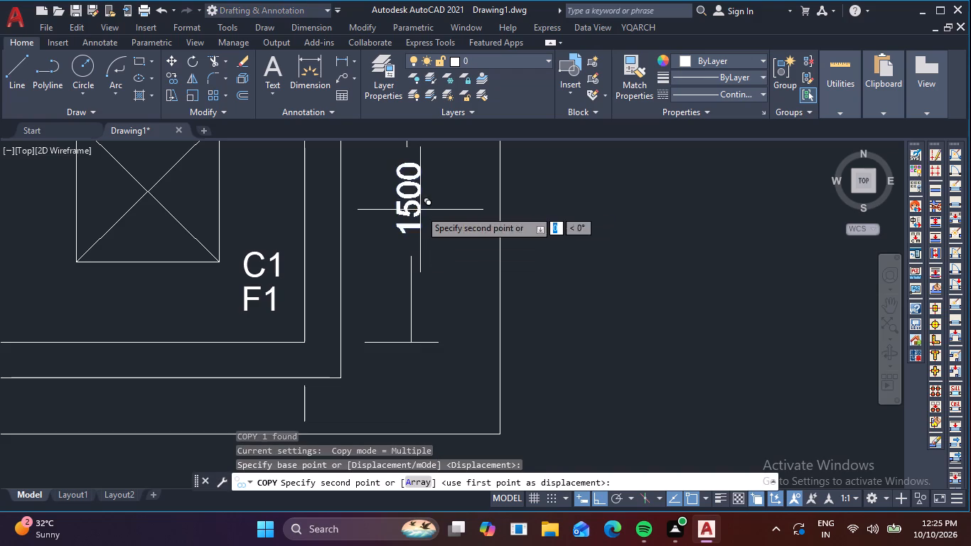
click(766, 311)
key(Escape)
Rotate the copied 1500 text outside the frame so it reads horizontally.
middle_drag(766, 311, 700, 334)
drag(734, 257, 720, 247)
click(635, 184)
text(RO)
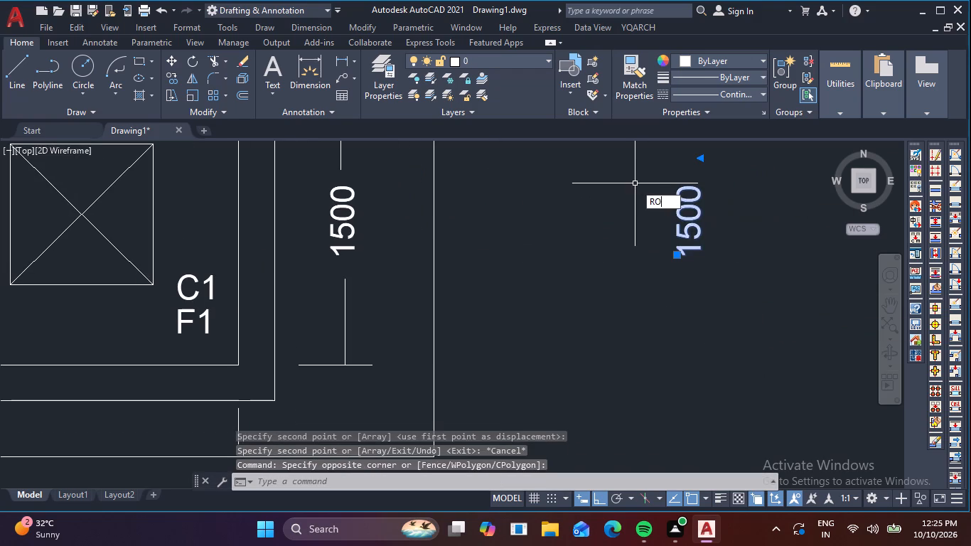
key(space)
click(684, 248)
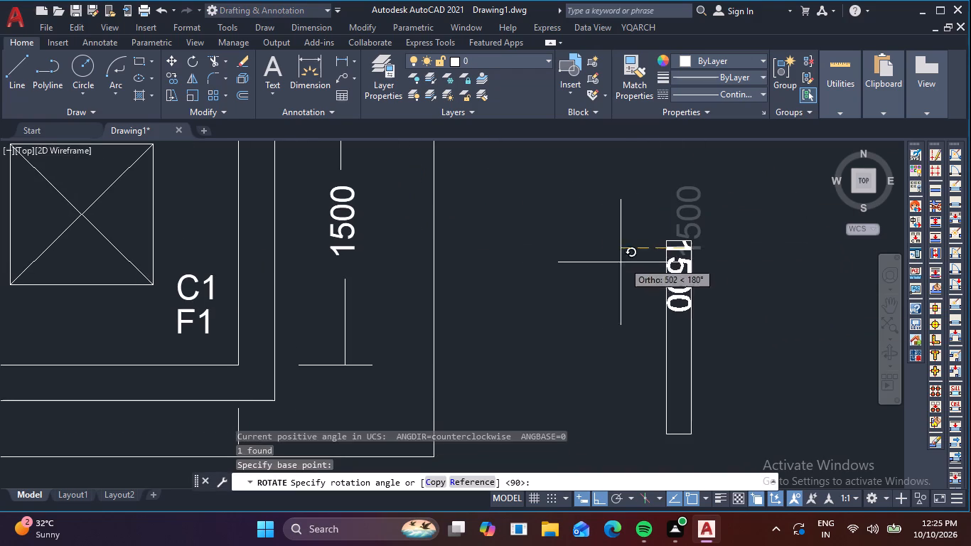
click(675, 339)
Move the horizontal 1500 text inside the frame, midway between the two vertical tick lines below the footing.
drag(781, 306, 756, 277)
click(692, 213)
text(M)
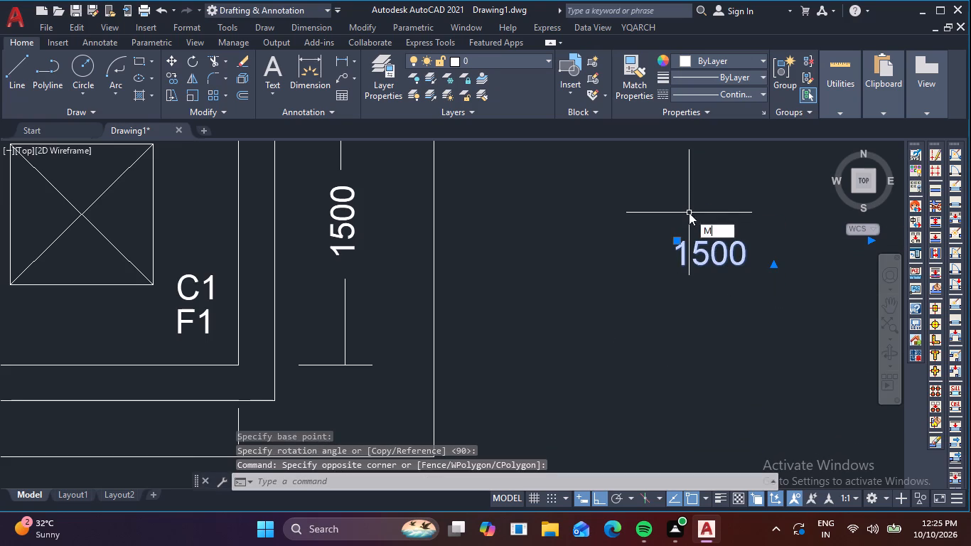
key(space)
click(707, 251)
key(F8)
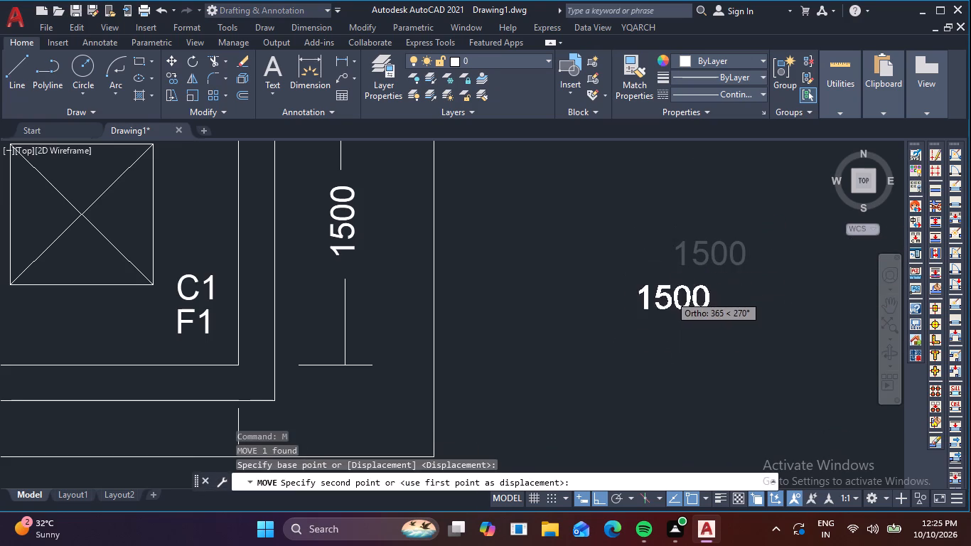
middle_drag(411, 377, 694, 228)
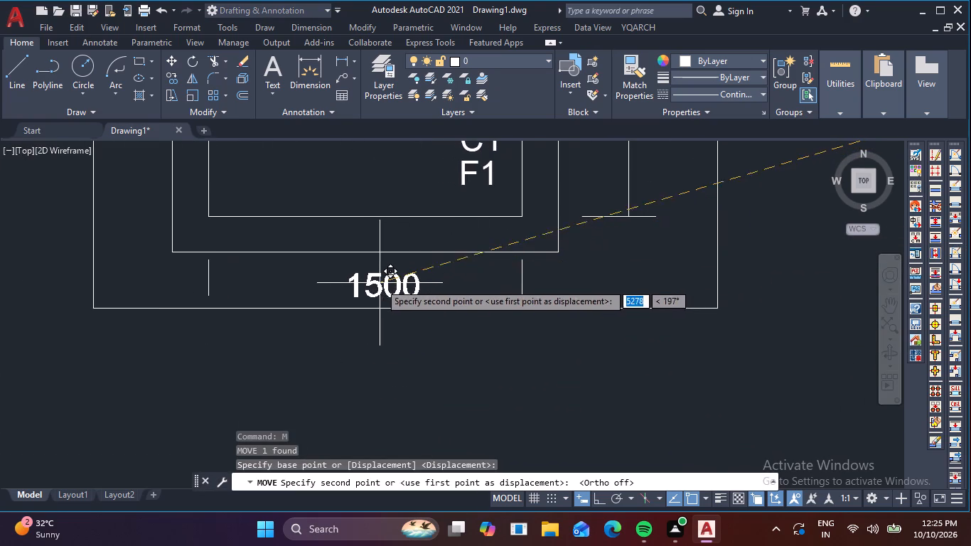
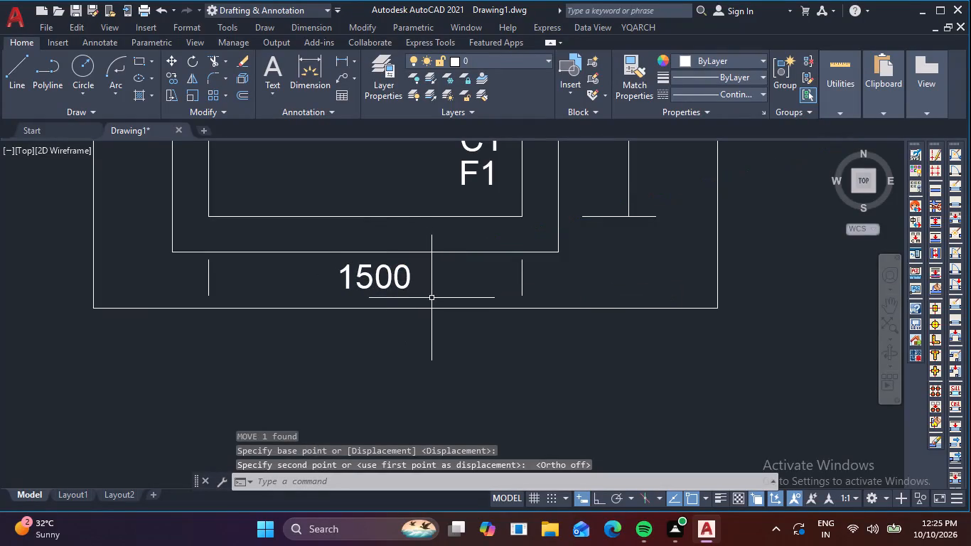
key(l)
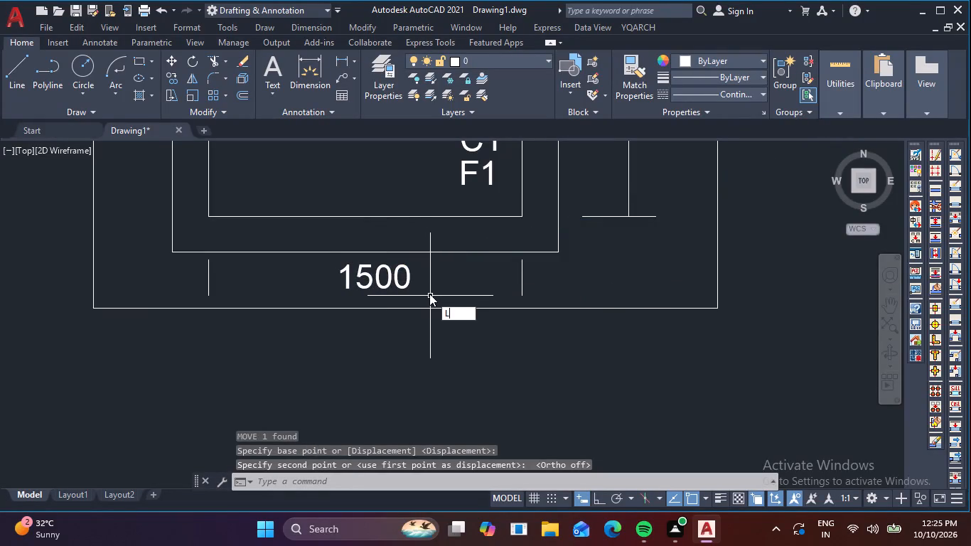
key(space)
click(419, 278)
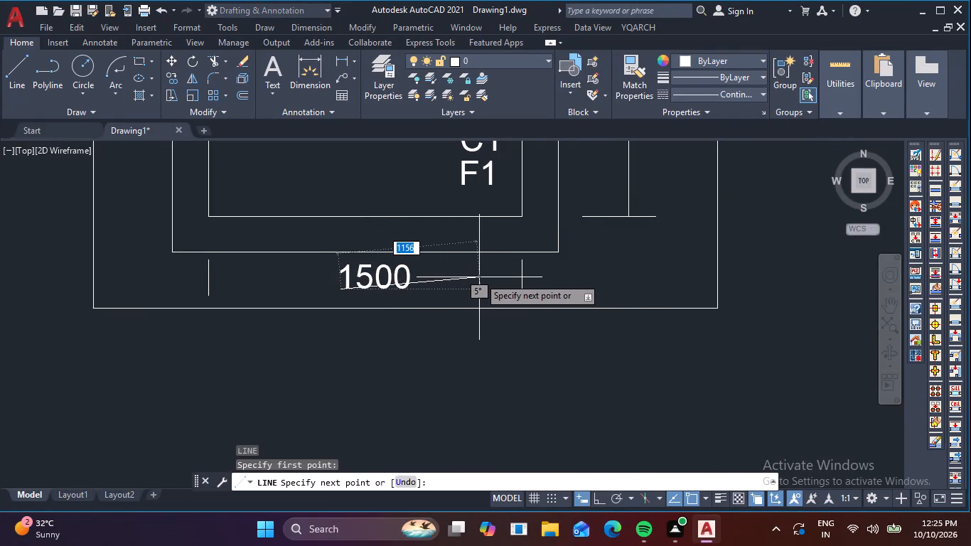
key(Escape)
Draw a horizontal line from each side of the 1500 text below the footing to the adjacent vertical tick line.
key(space)
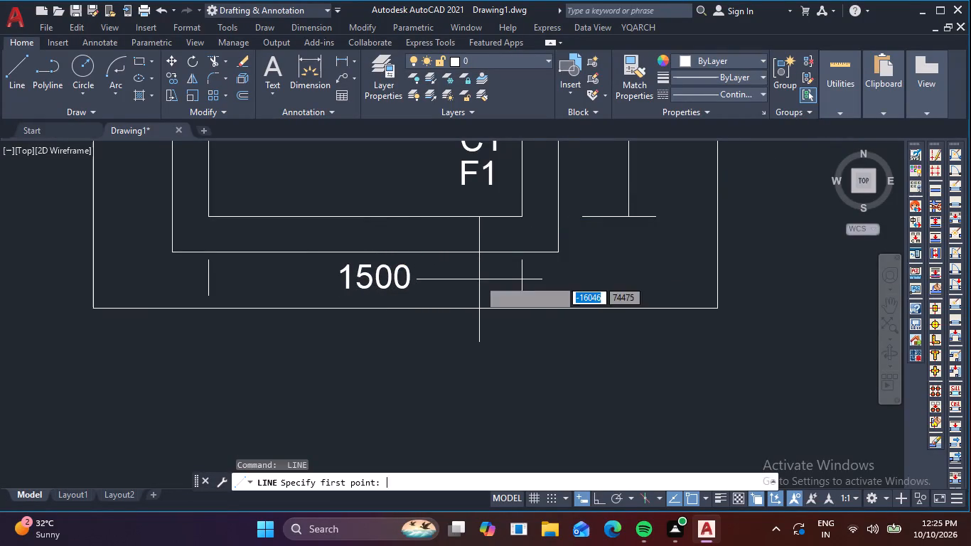
click(422, 278)
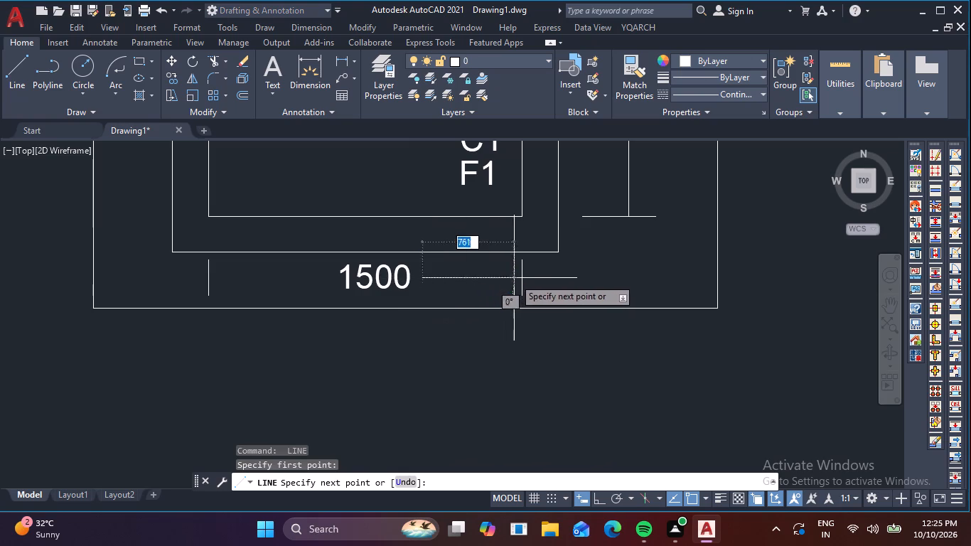
key(F8)
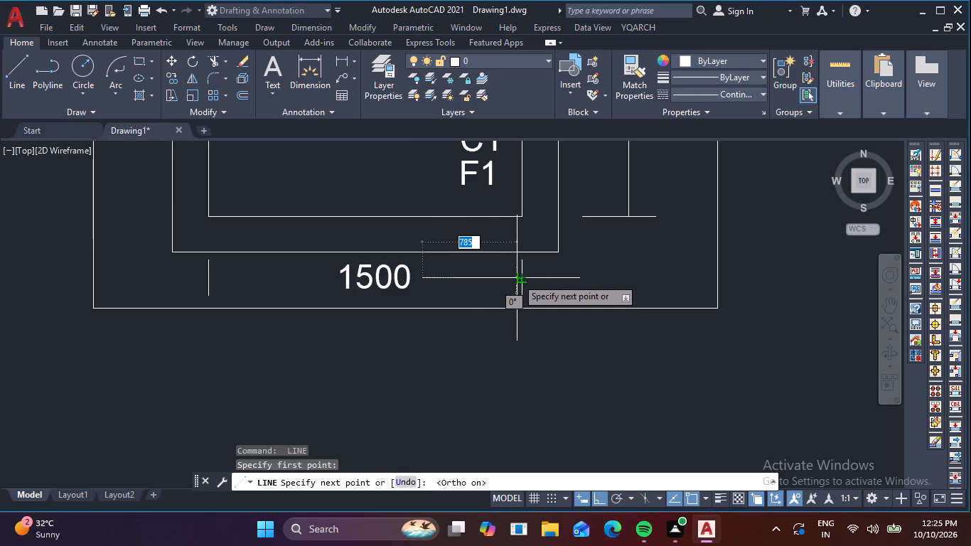
click(521, 276)
key(space)
key(space)
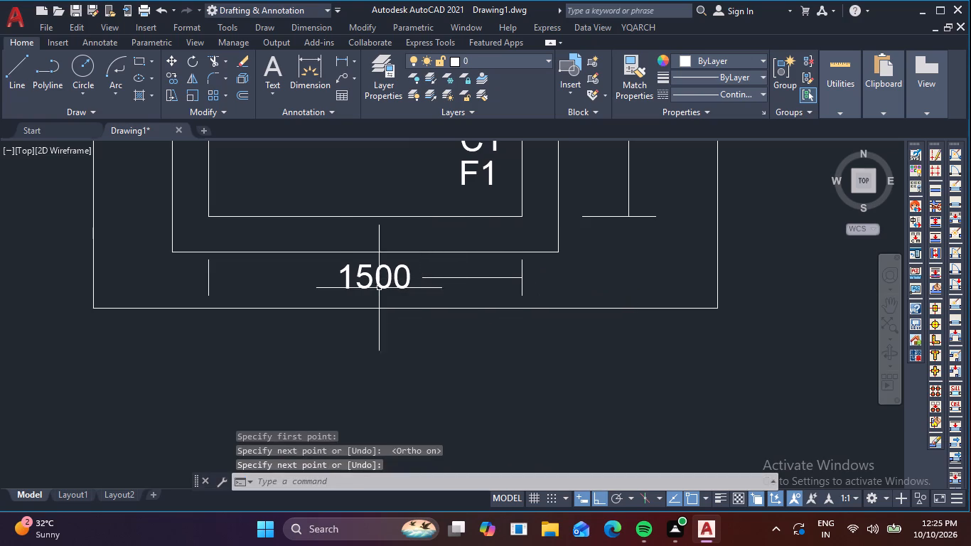
click(326, 278)
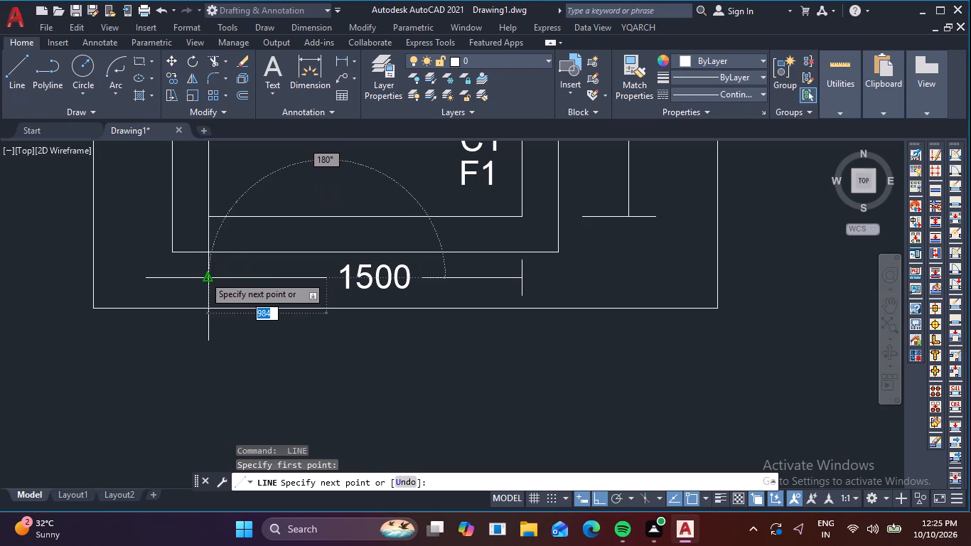
click(208, 277)
key(Escape)
Copy the horizontal 1500 text below the footing to the empty space right of the frame.
scroll(239, 286, down, 1)
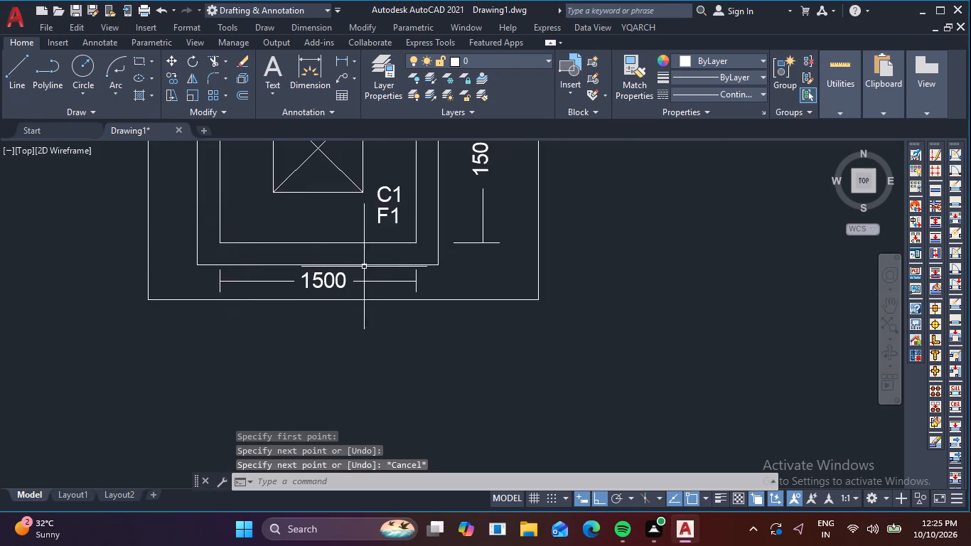
scroll(404, 253, down, 2)
middle_drag(454, 249, 457, 318)
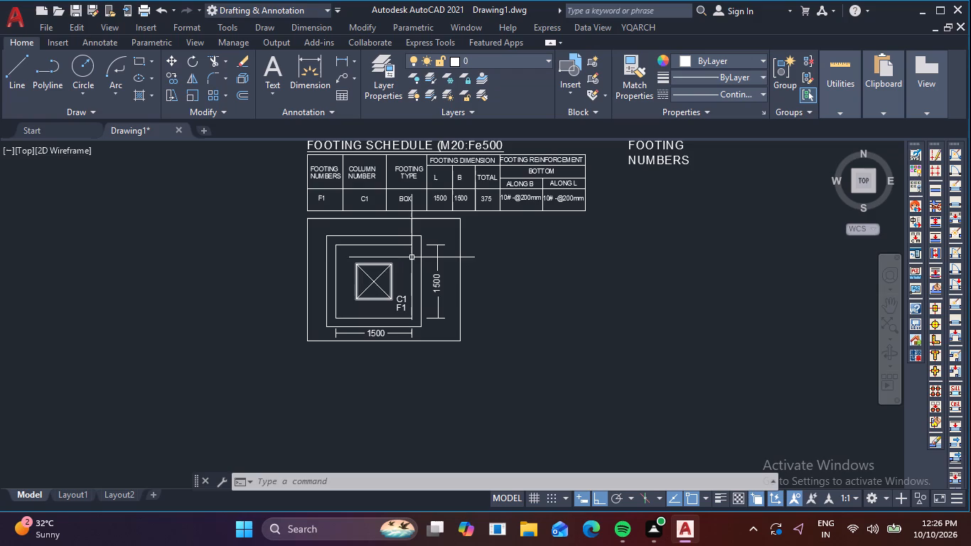
scroll(413, 250, up, 1)
middle_drag(413, 249, 408, 324)
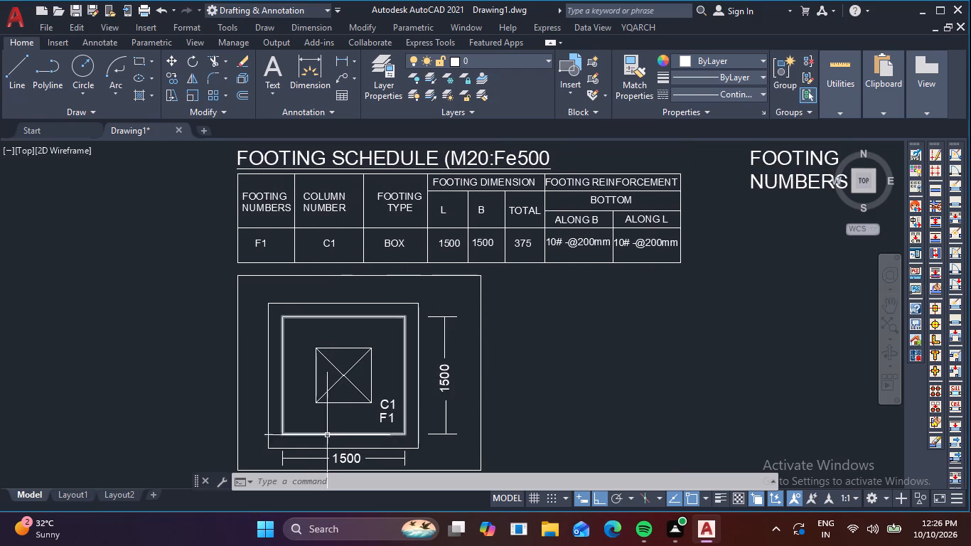
click(350, 459)
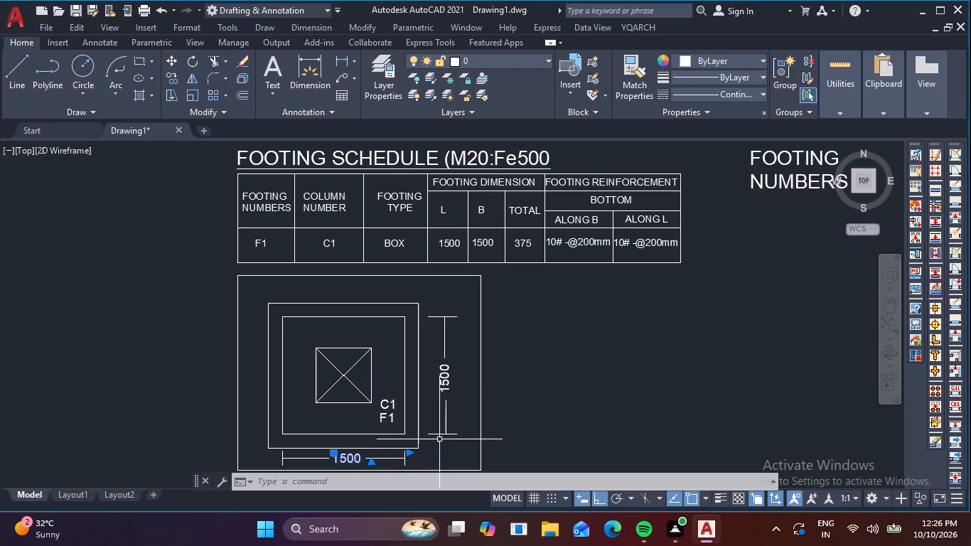
text(CO)
key(space)
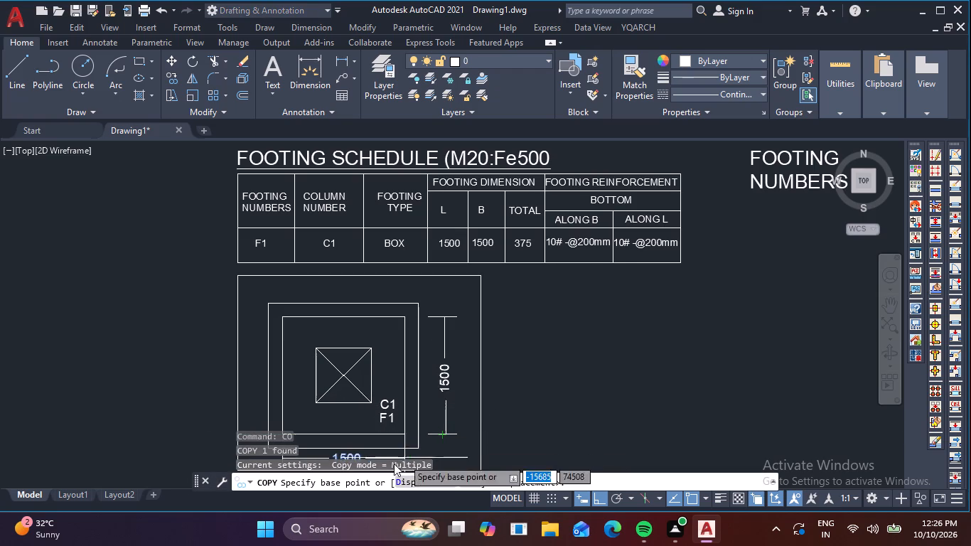
click(350, 456)
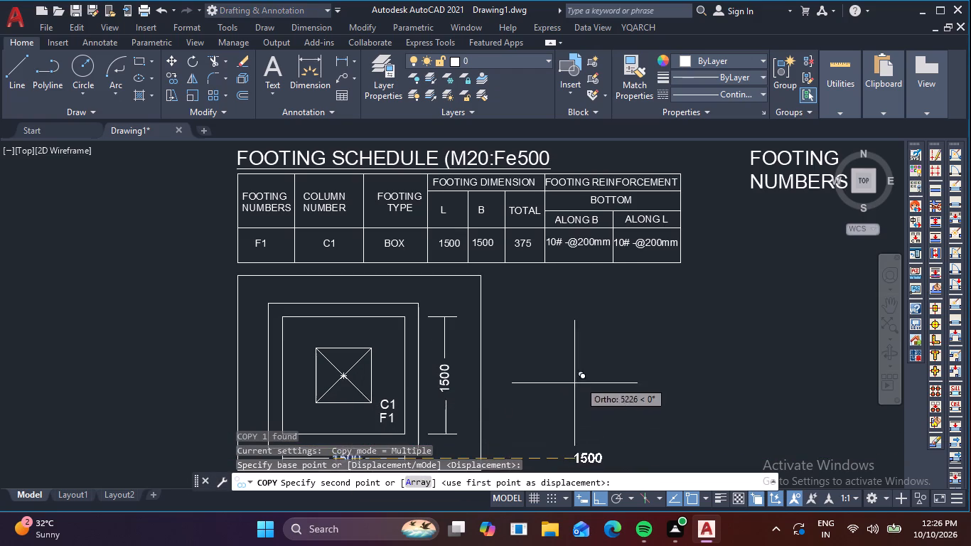
click(623, 370)
middle_drag(632, 377, 648, 282)
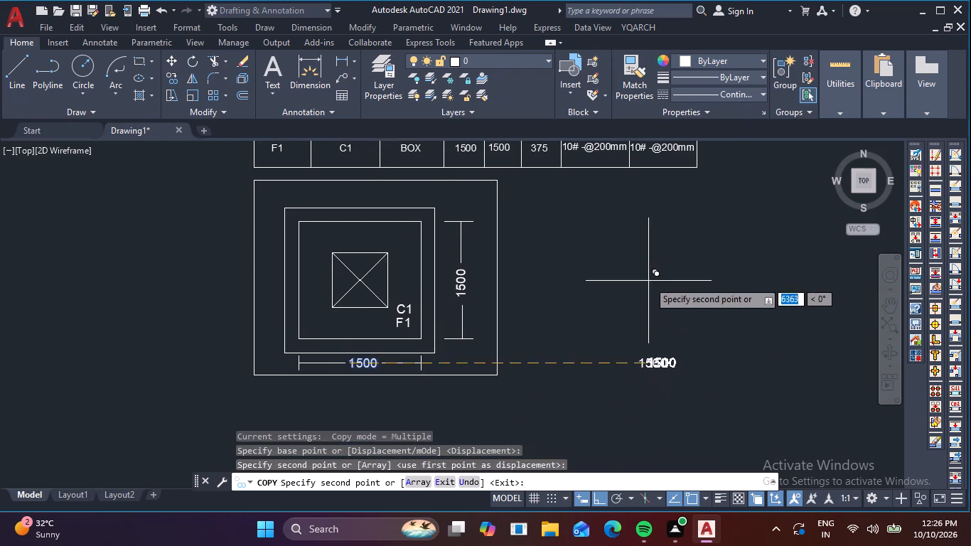
key(Escape)
Copy the 1500 text outside the frame to two spots above the footing inside the frame, near its upper right and upper left corners.
drag(685, 388, 636, 361)
drag(613, 342, 611, 335)
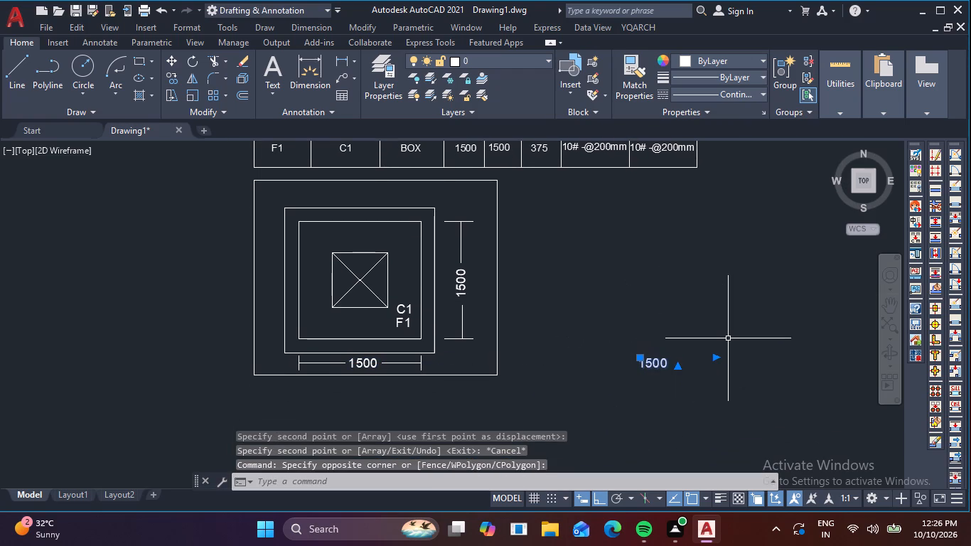
key(Escape)
click(660, 362)
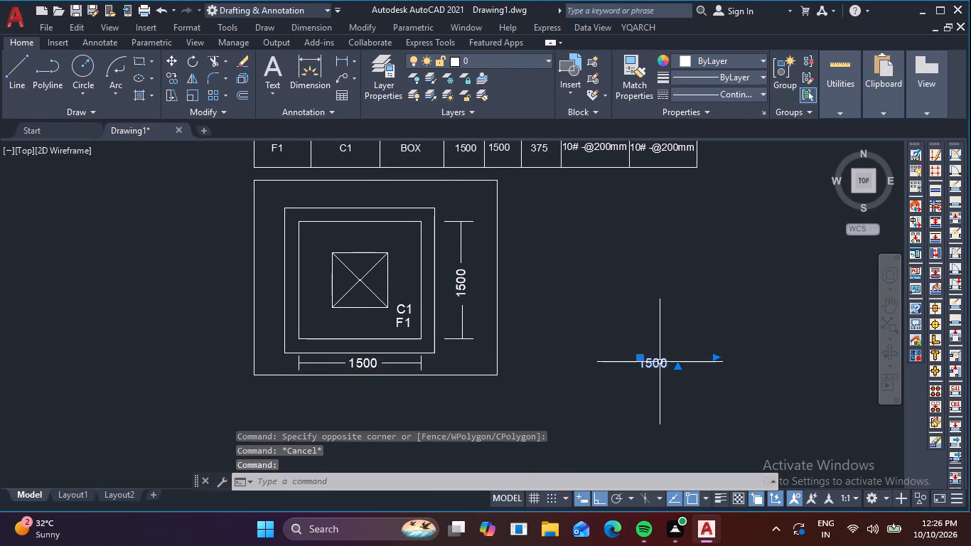
text(CO)
key(space)
click(660, 362)
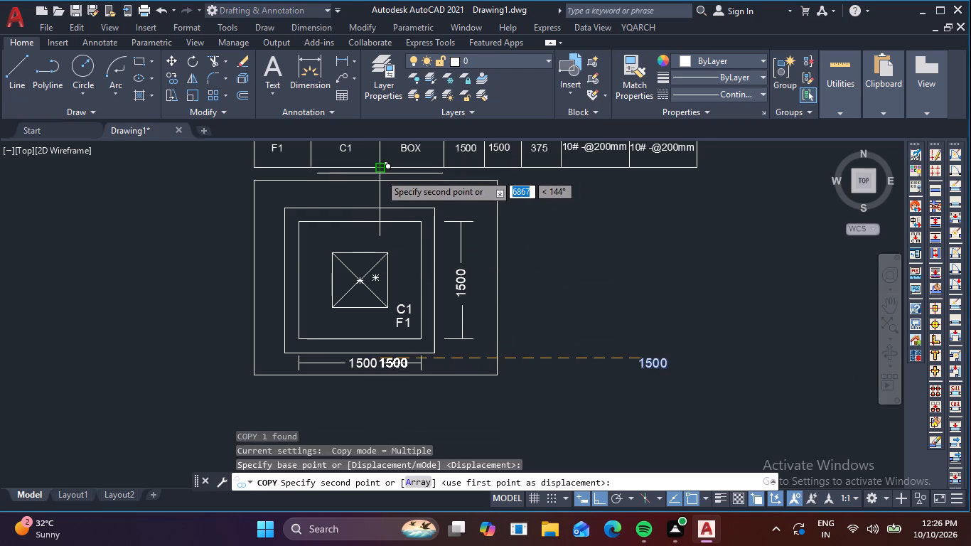
key(F8)
scroll(392, 195, up, 3)
scroll(417, 193, down, 2)
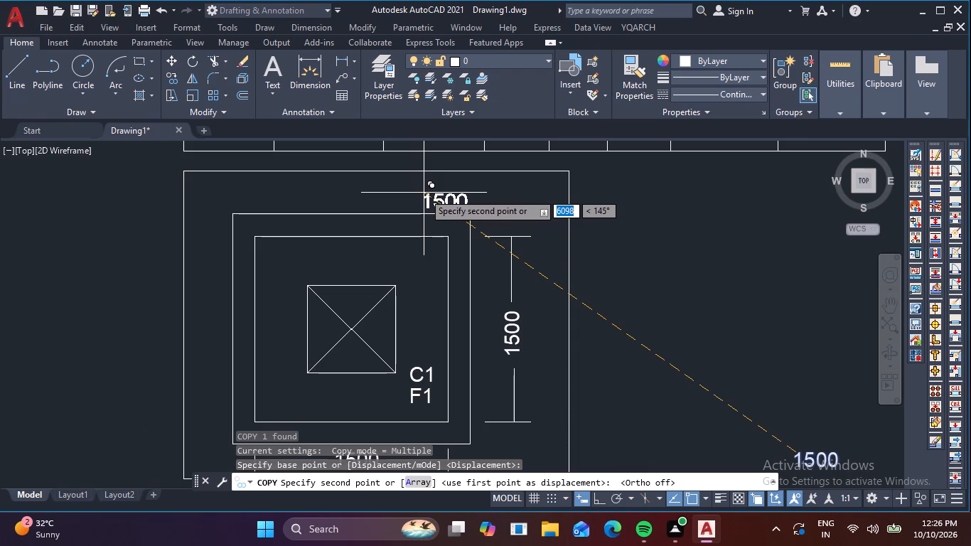
click(424, 193)
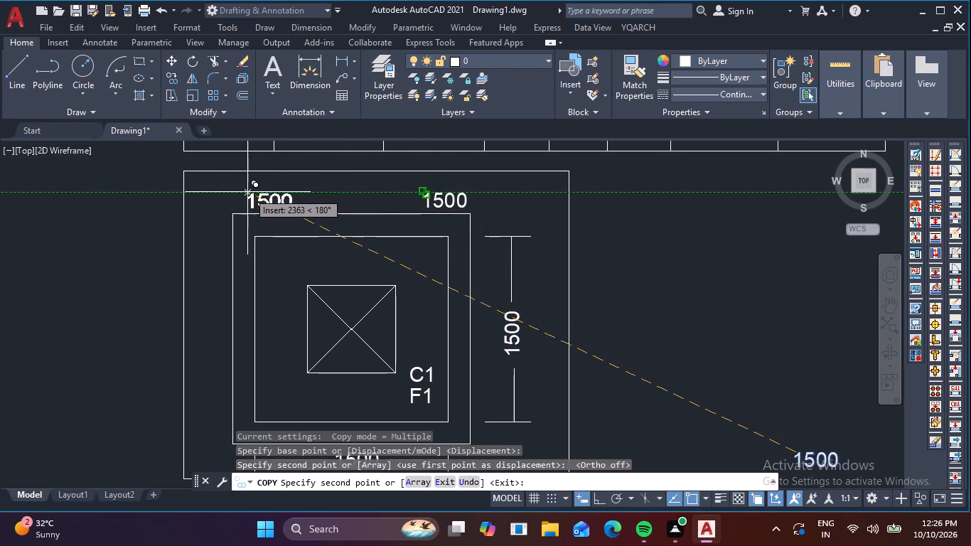
click(215, 196)
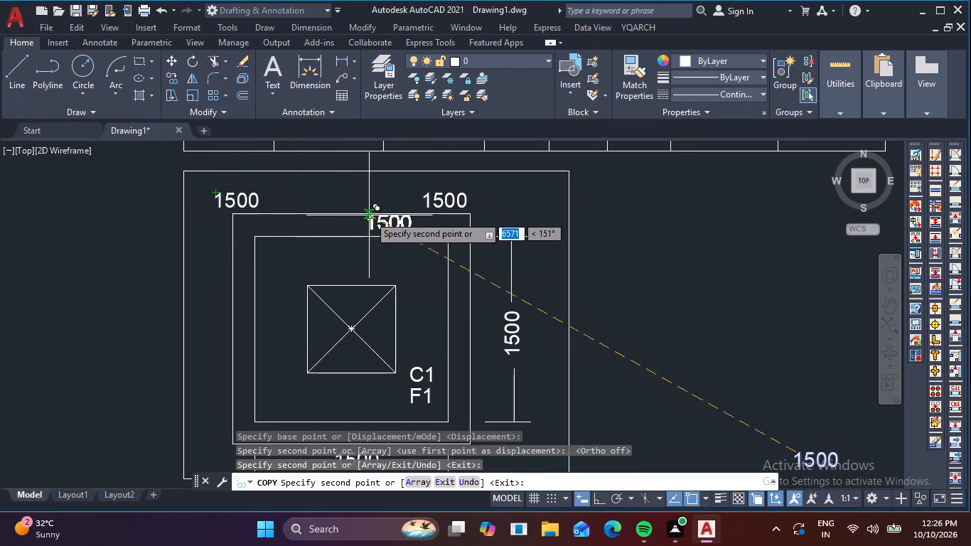
key(Escape)
Replace the 1500 text above the footing's upper right corner with FOOTING.
double_click(461, 198)
click(487, 192)
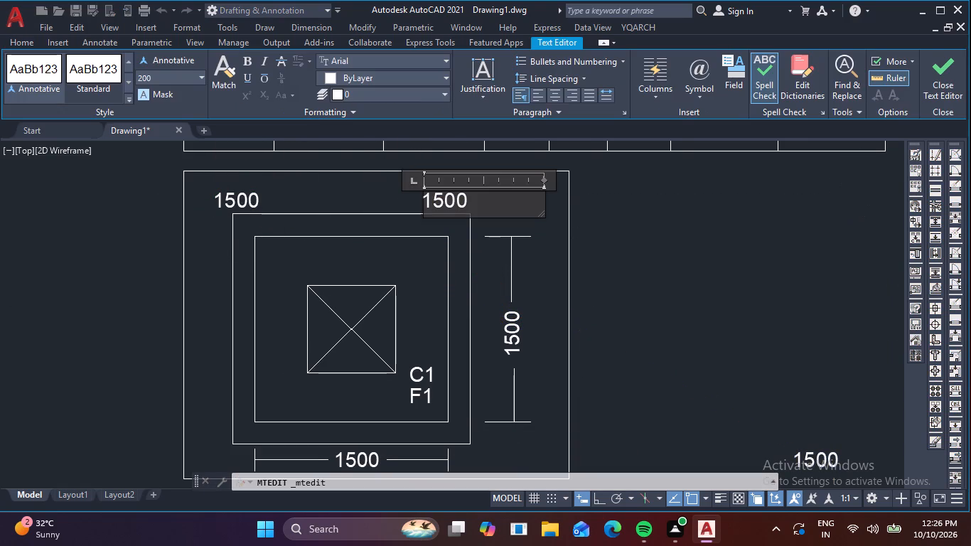
key(BackSpace)
key(BackSpace)
key(BackSpace)
key(BackSpace)
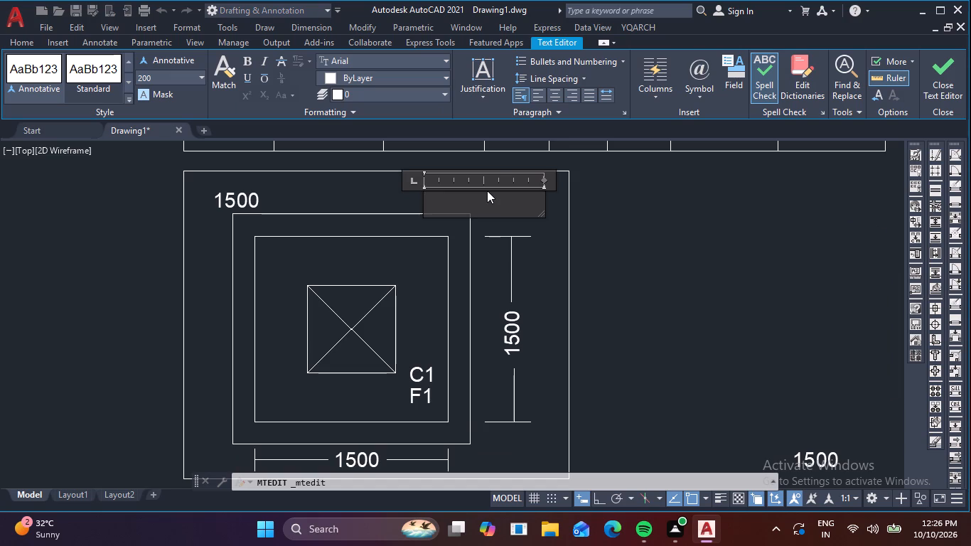
text(FOOTING)
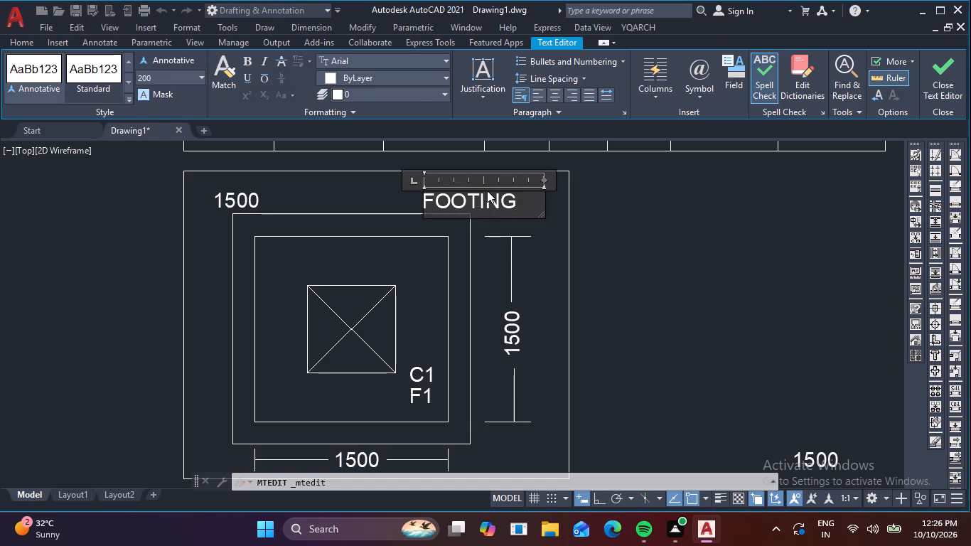
click(458, 232)
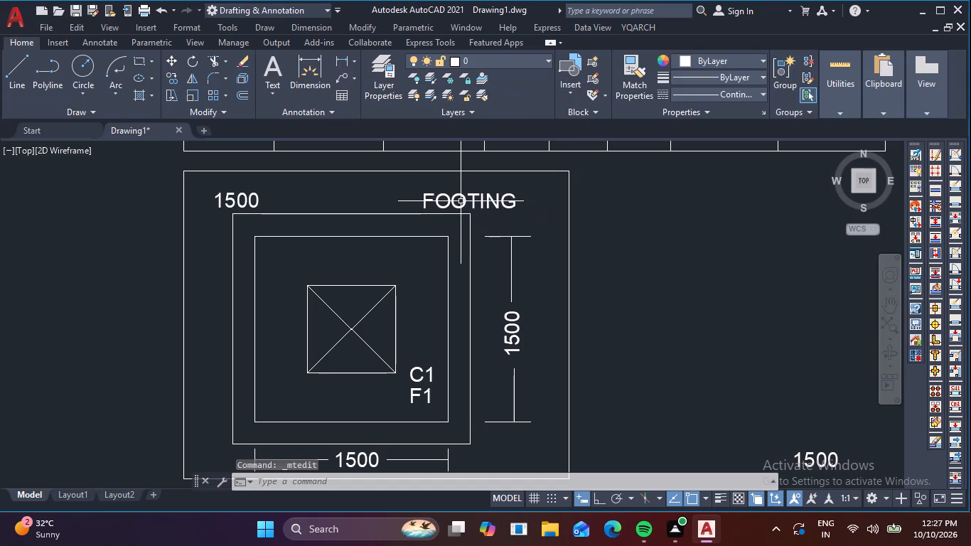
Underline the FOOTING label above the footing and keep the text change.
double_click(461, 201)
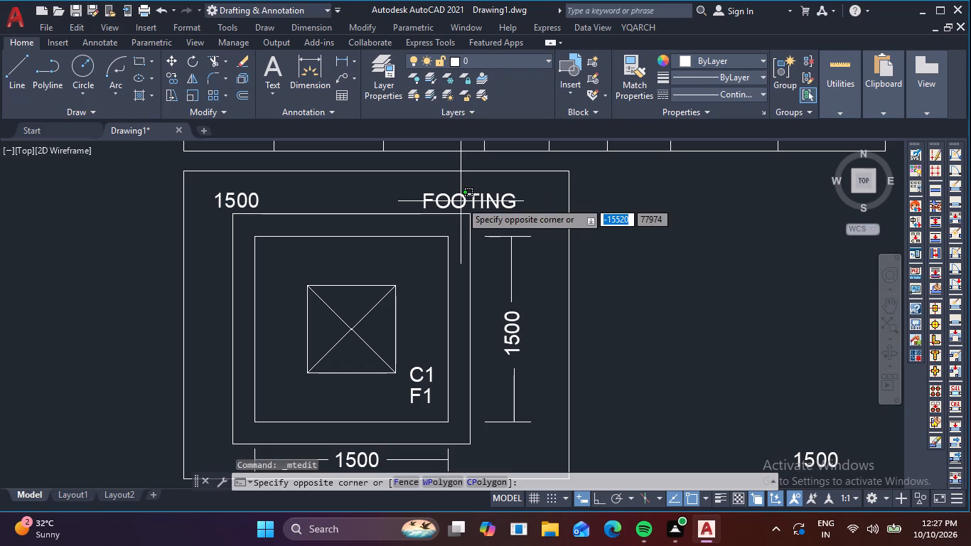
double_click(461, 201)
double_click(462, 200)
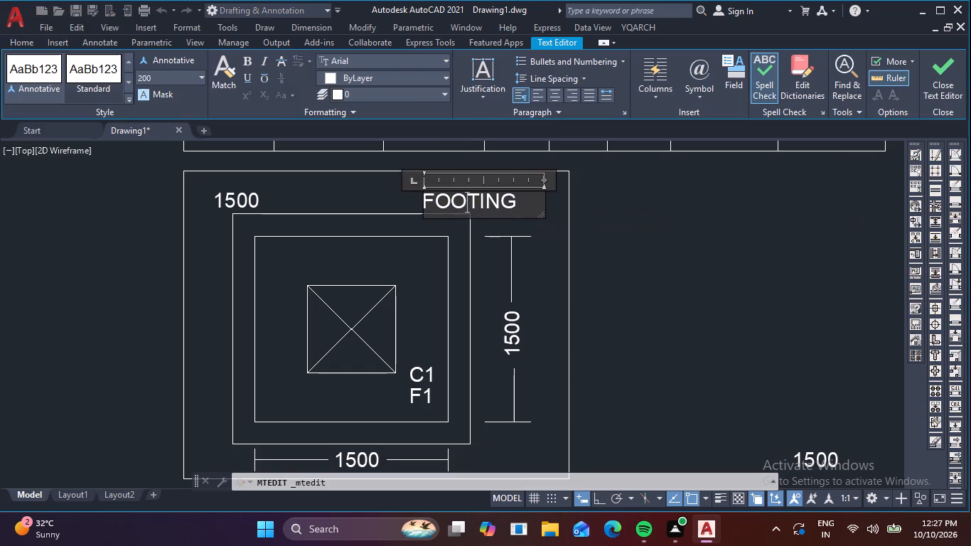
drag(522, 206, 400, 195)
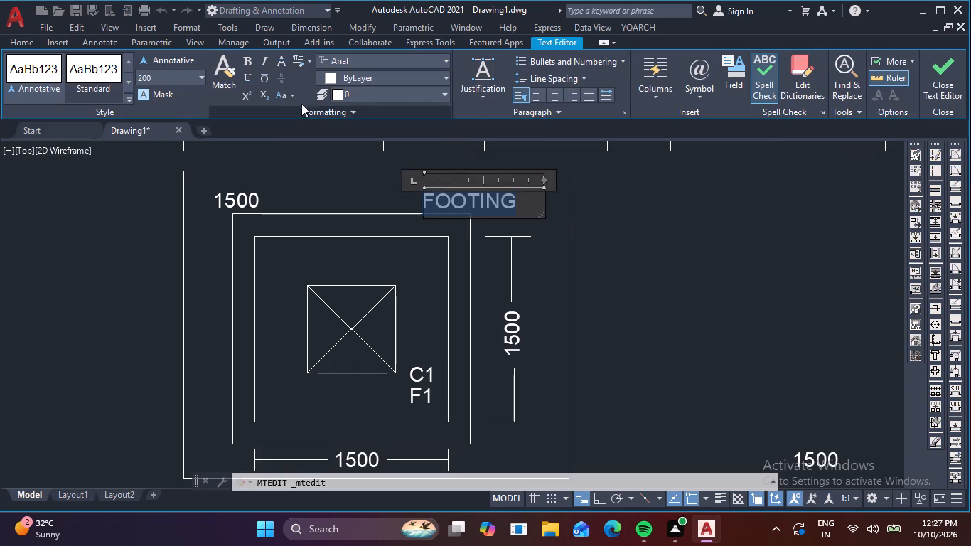
click(245, 79)
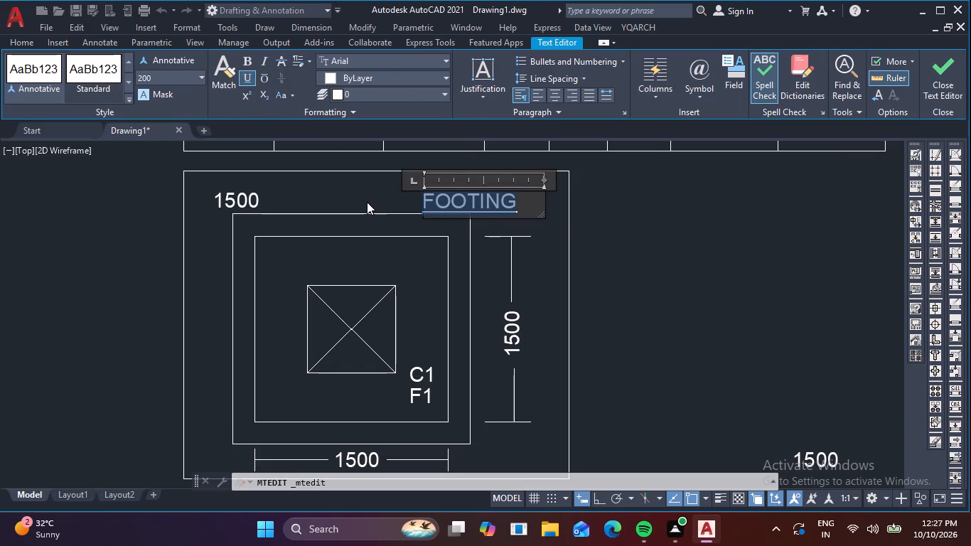
key(Escape)
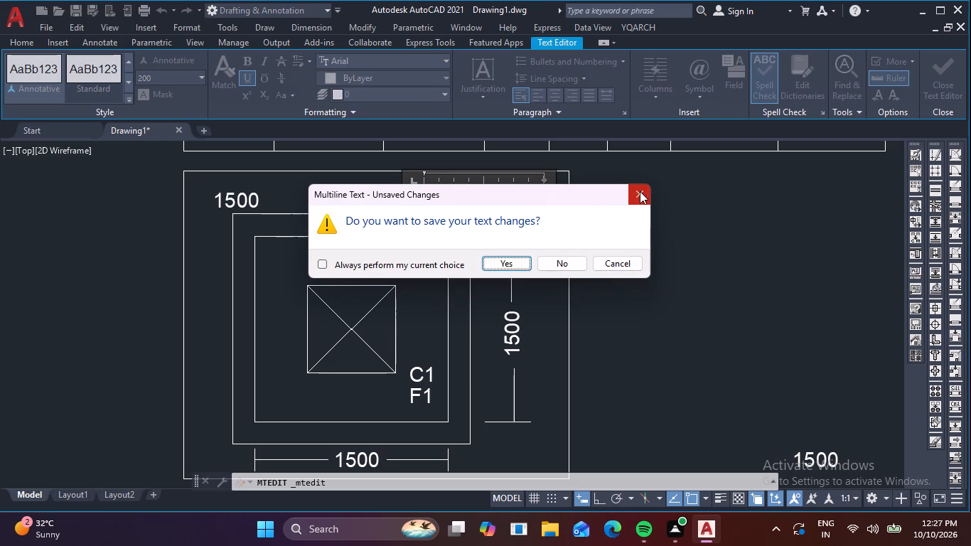
click(639, 196)
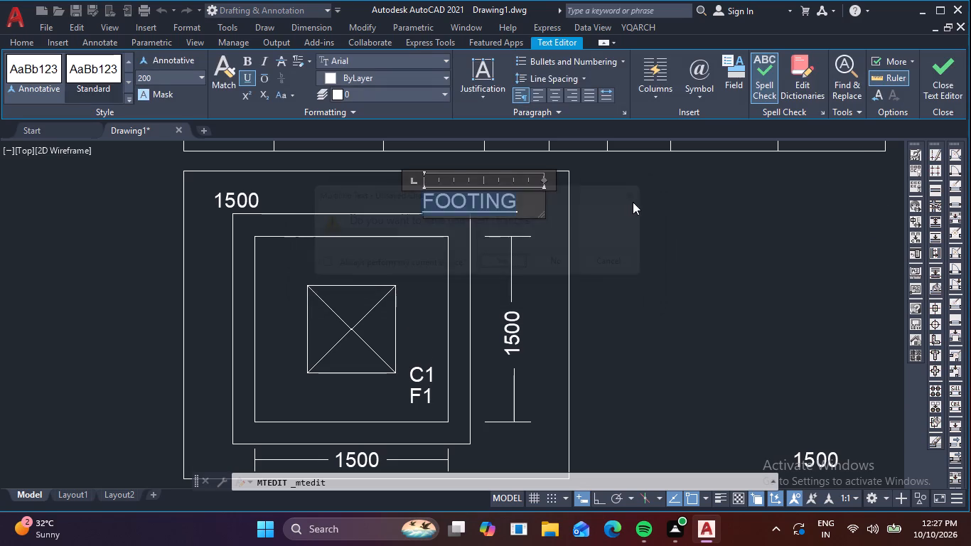
click(633, 202)
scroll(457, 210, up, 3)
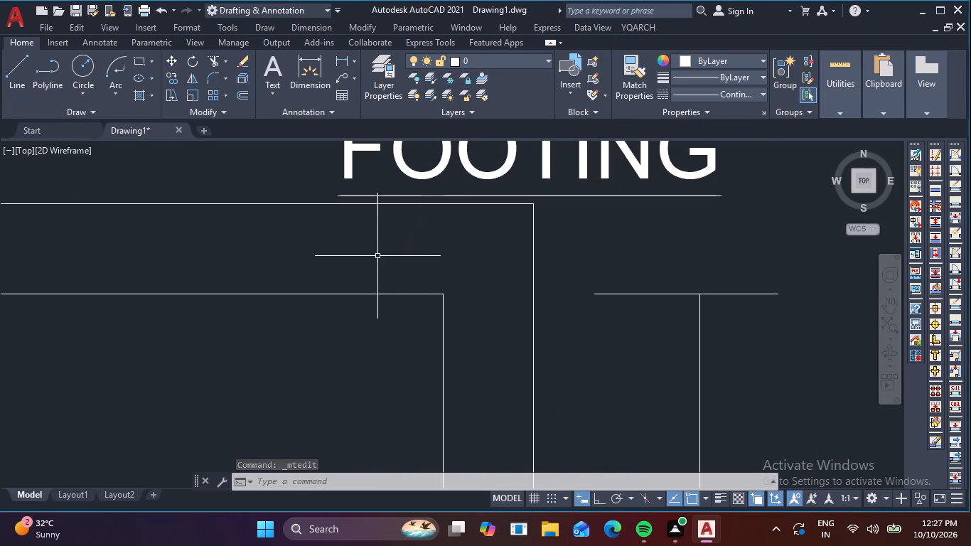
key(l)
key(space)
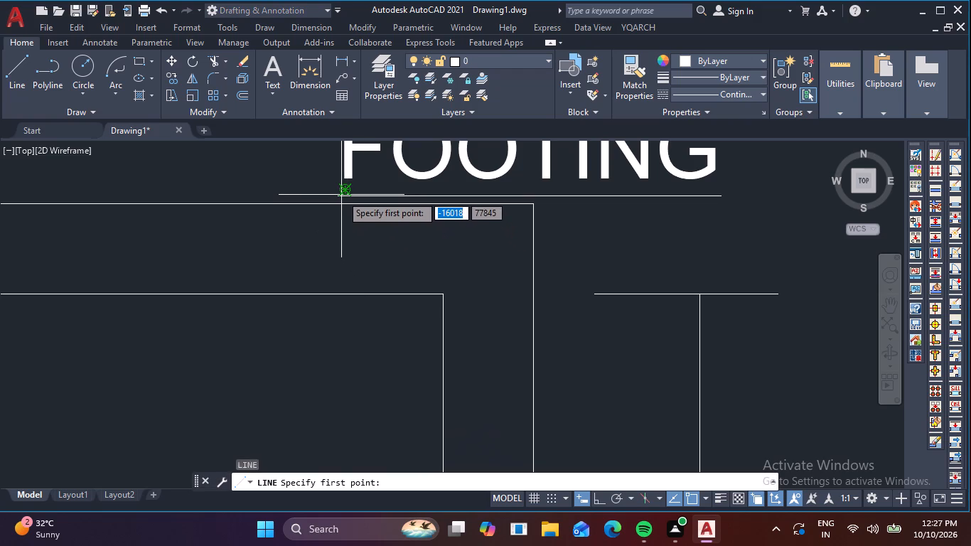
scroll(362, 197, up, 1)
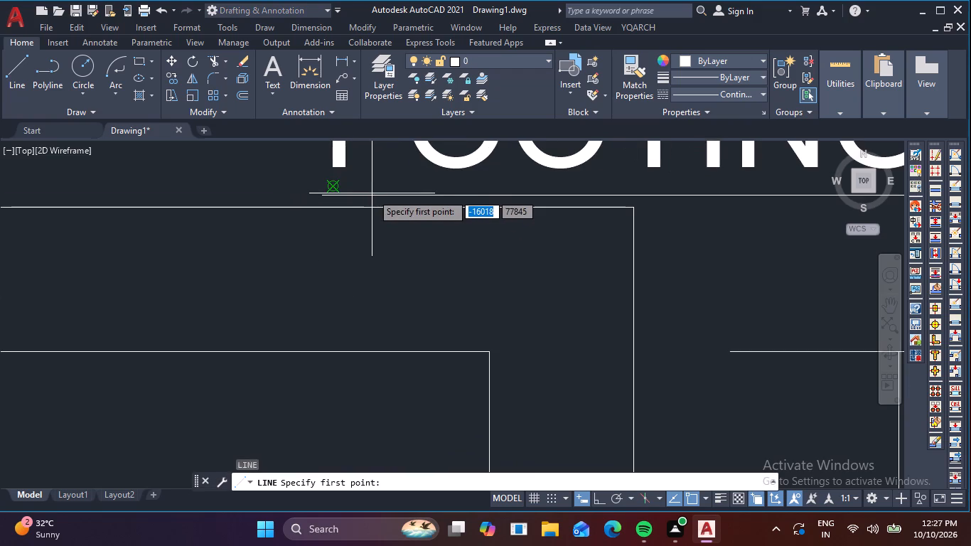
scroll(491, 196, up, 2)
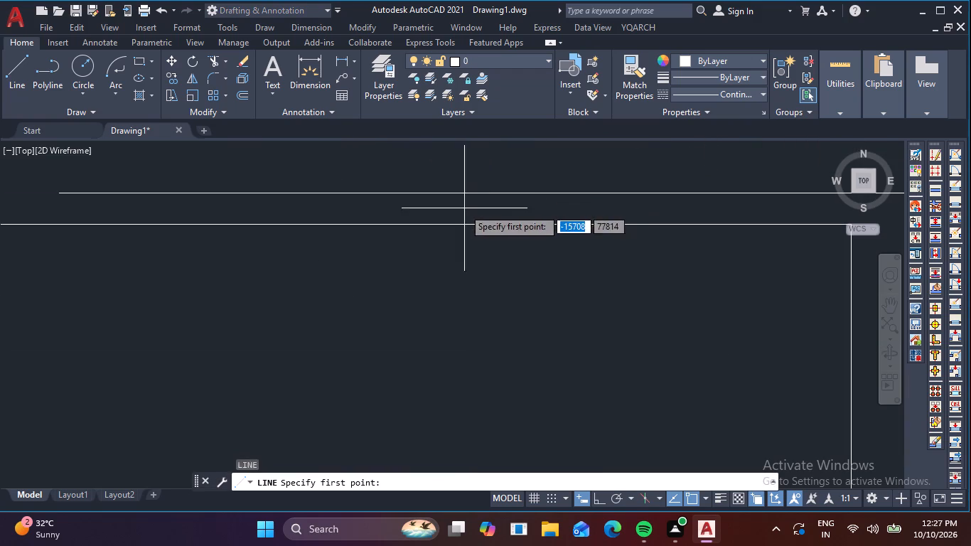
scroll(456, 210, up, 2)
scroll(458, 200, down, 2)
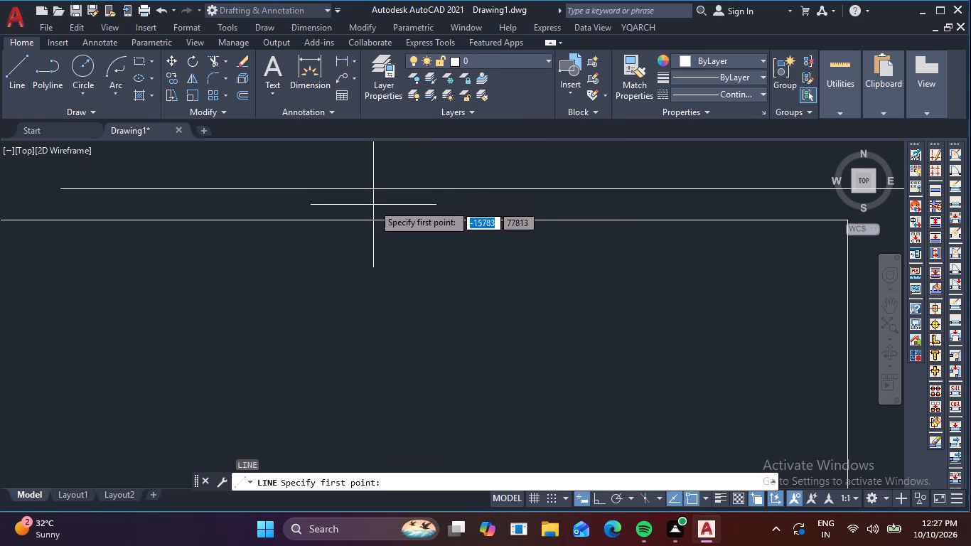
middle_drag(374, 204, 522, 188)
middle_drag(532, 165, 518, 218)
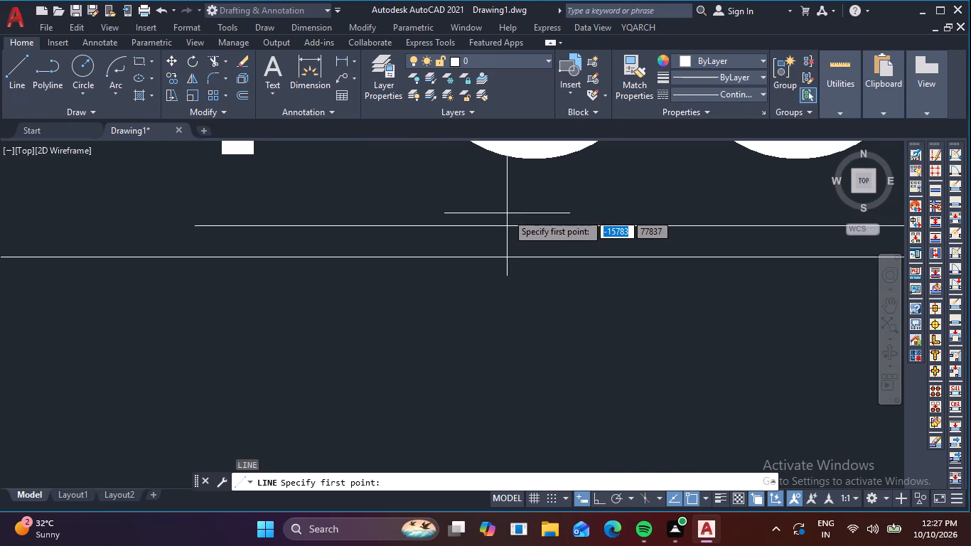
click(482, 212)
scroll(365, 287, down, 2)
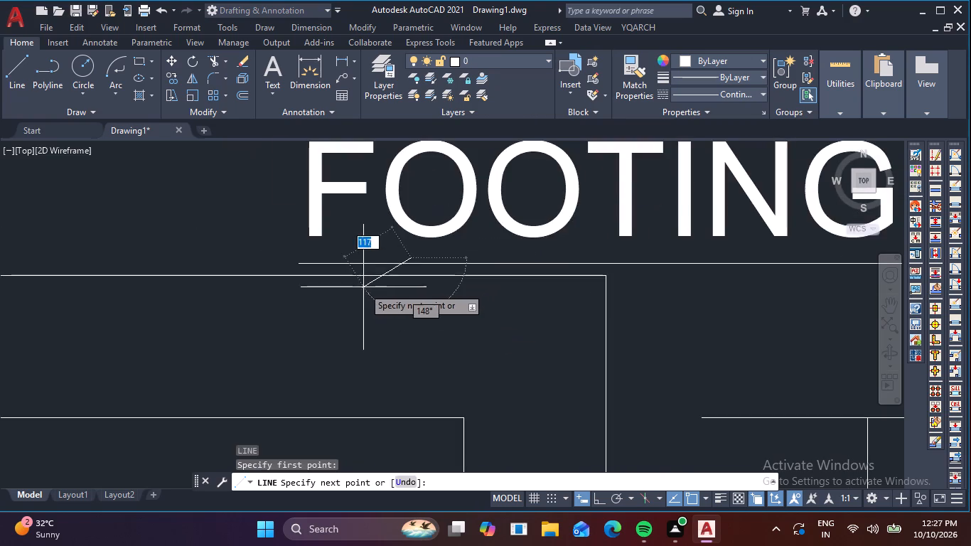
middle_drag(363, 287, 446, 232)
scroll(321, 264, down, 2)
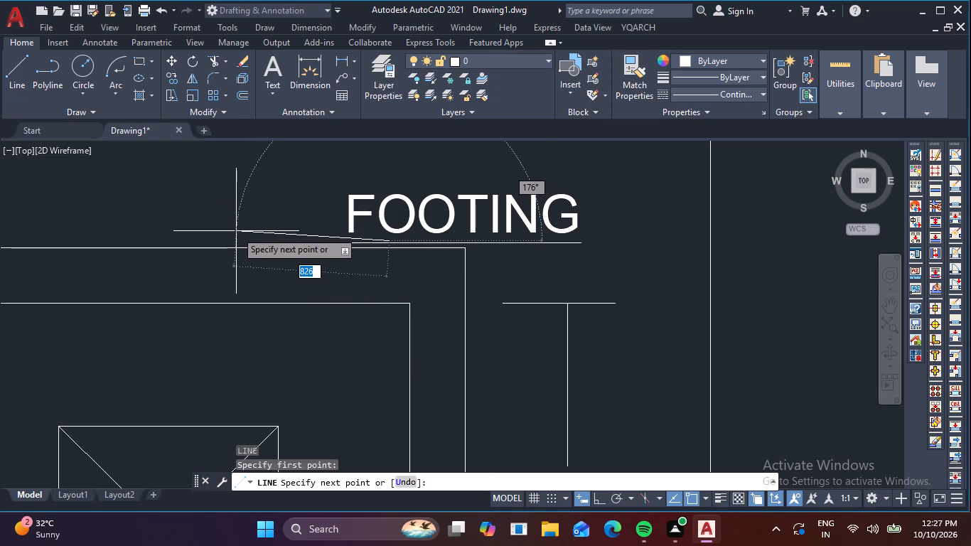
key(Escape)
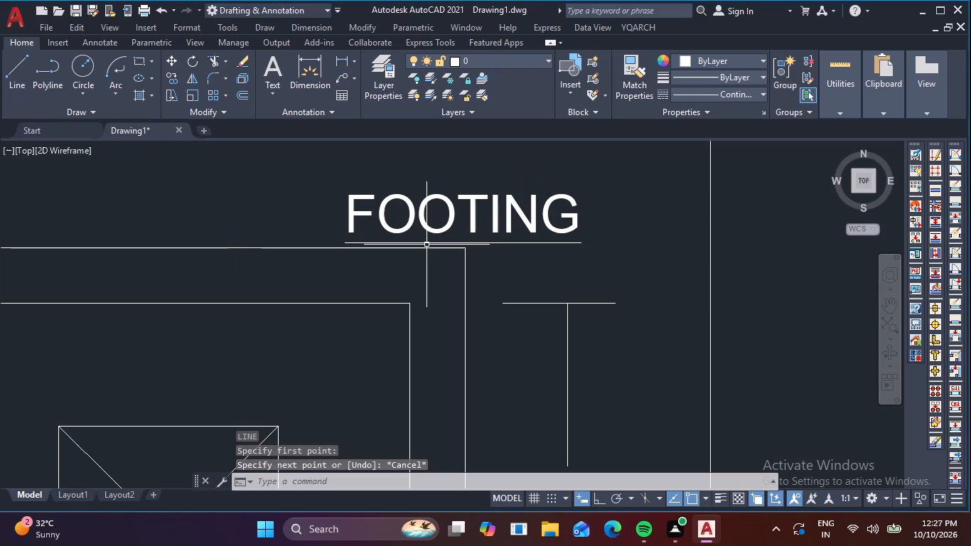
Draw a horizontal leader line with Ortho on, running left from the start of the FOOTING label's underline.
key(l)
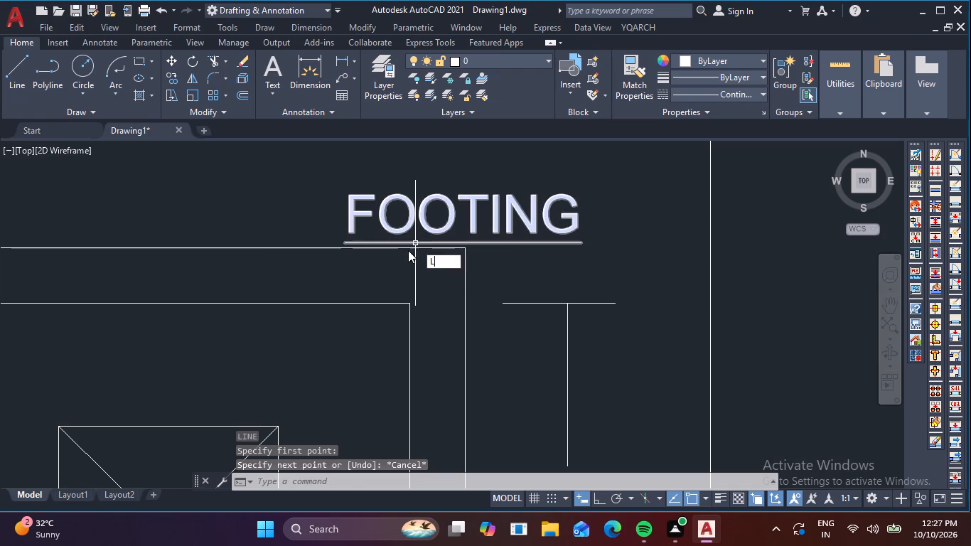
key(space)
scroll(408, 246, up, 2)
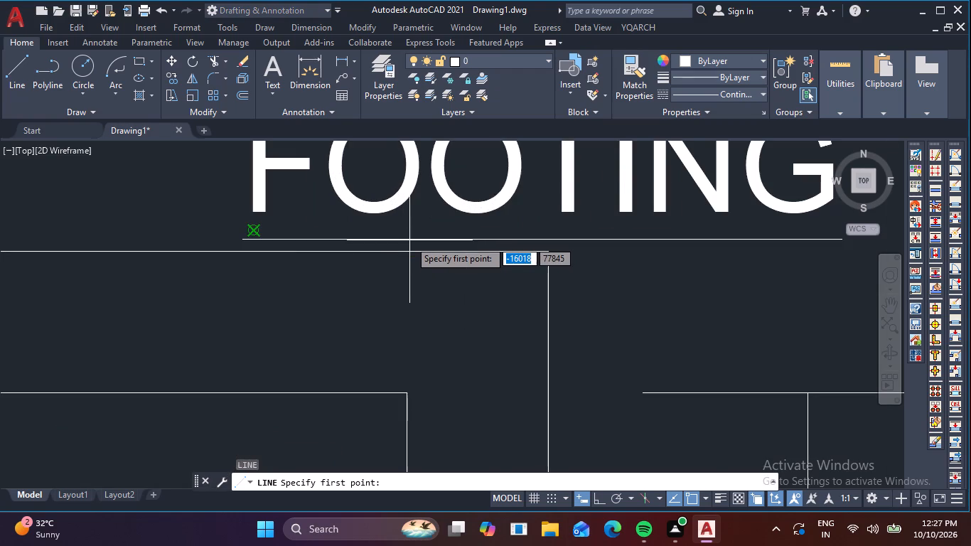
click(250, 232)
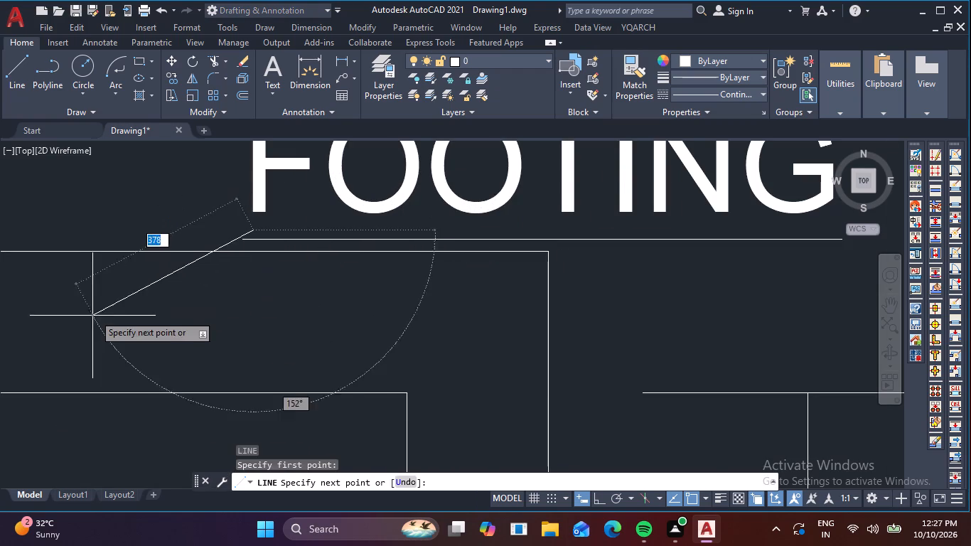
middle_drag(129, 289, 321, 267)
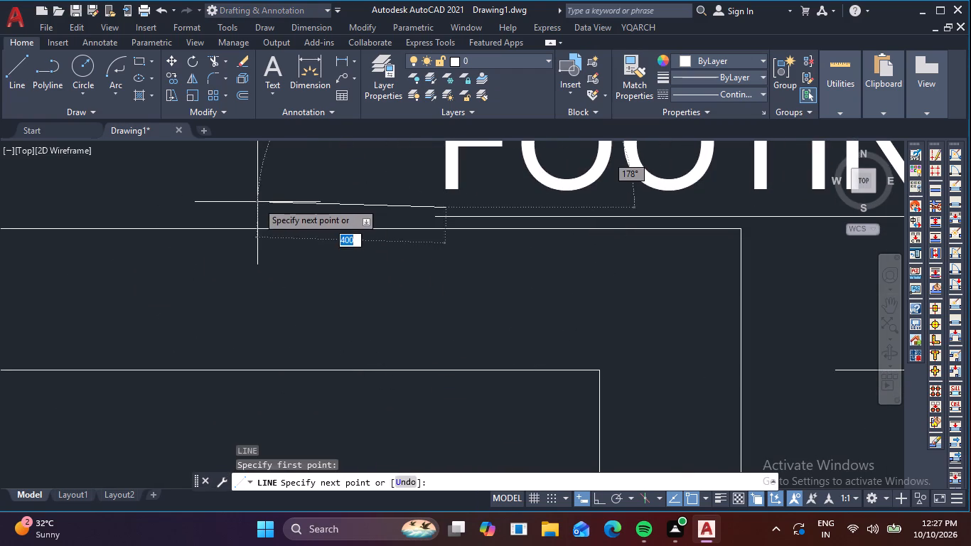
scroll(257, 203, down, 1)
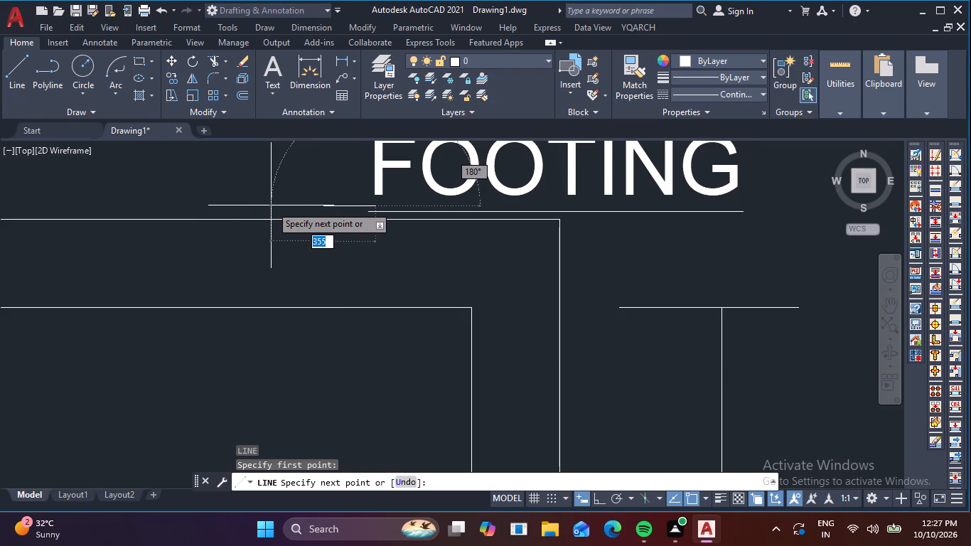
key(F8)
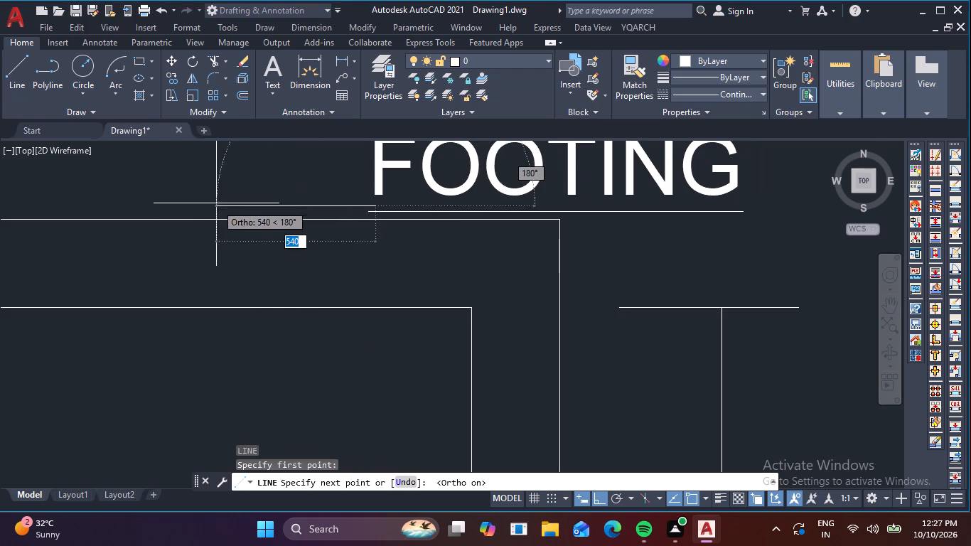
scroll(216, 202, up, 2)
scroll(216, 199, down, 5)
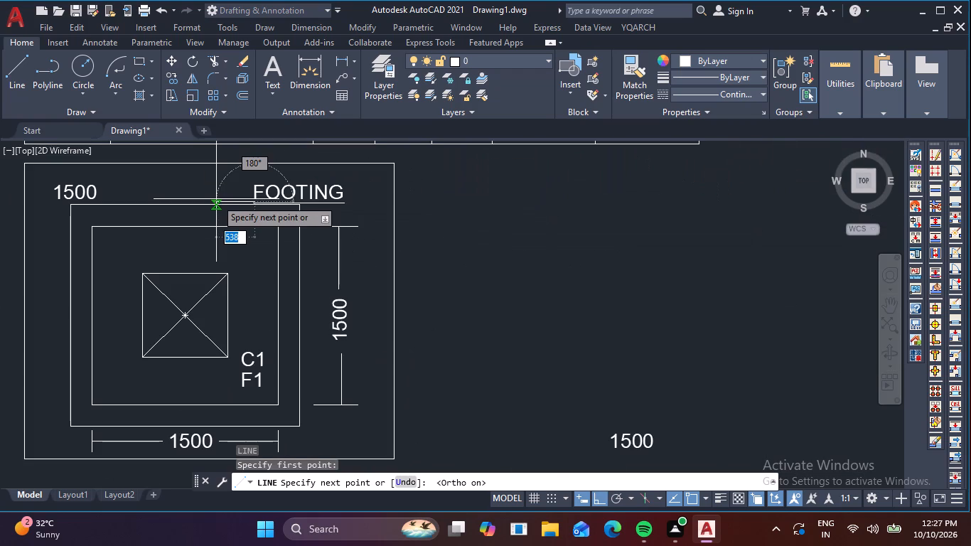
click(216, 199)
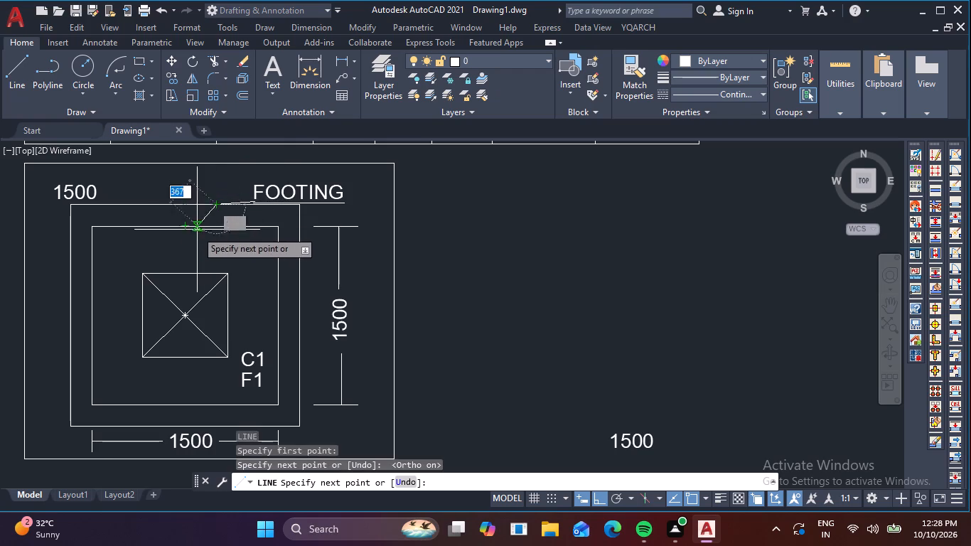
scroll(219, 196, up, 2)
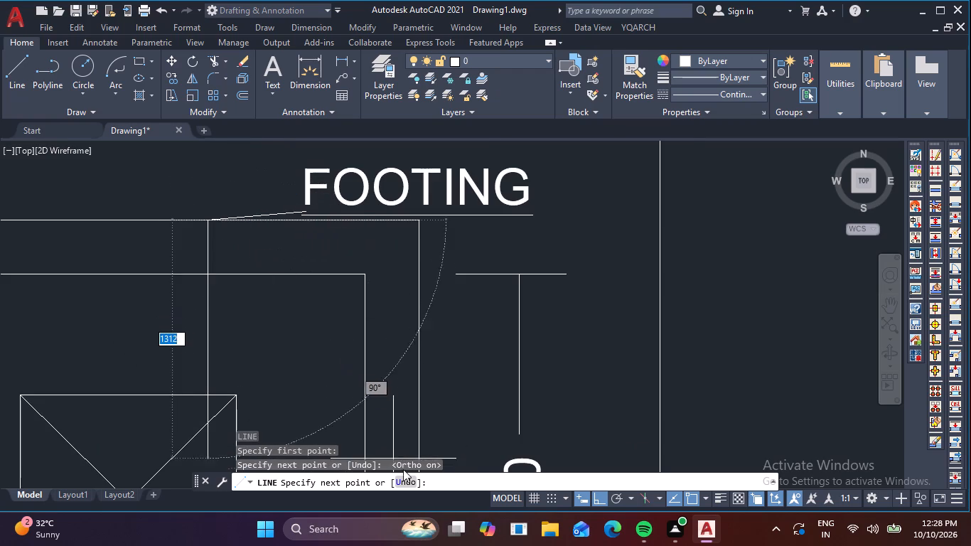
click(402, 479)
scroll(173, 193, up, 3)
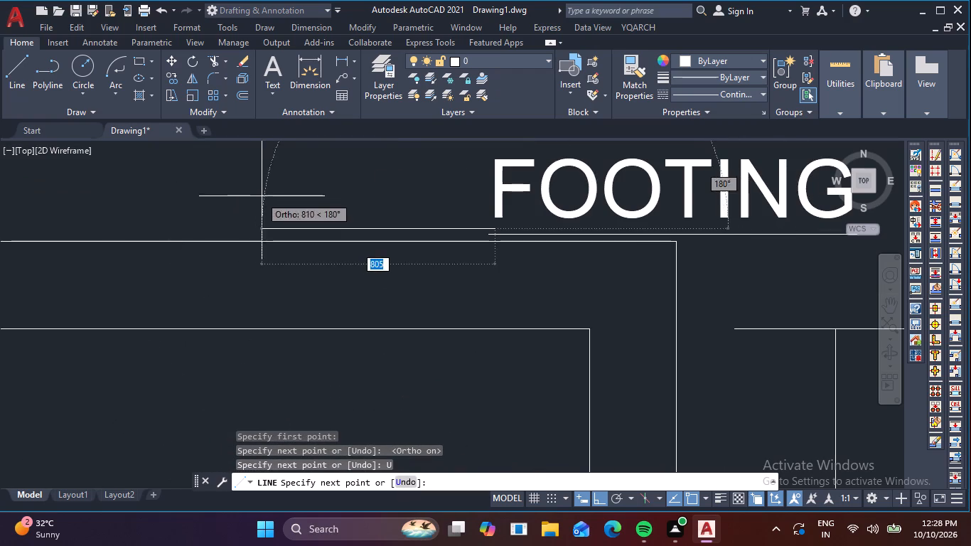
click(279, 219)
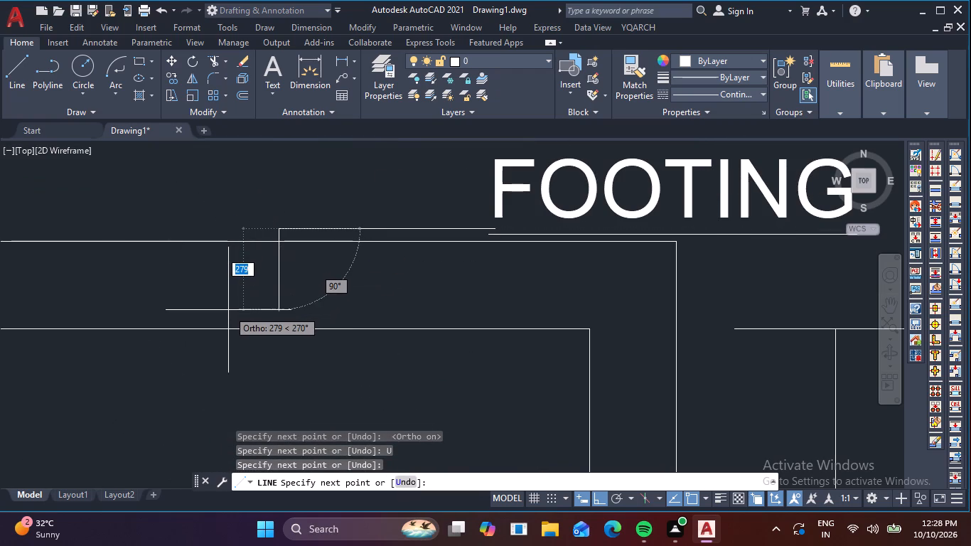
Continue the leader with Ortho off, diagonally down to the midpoint of the inner footing square's top edge, and end the line.
key(F8)
scroll(210, 316, down, 3)
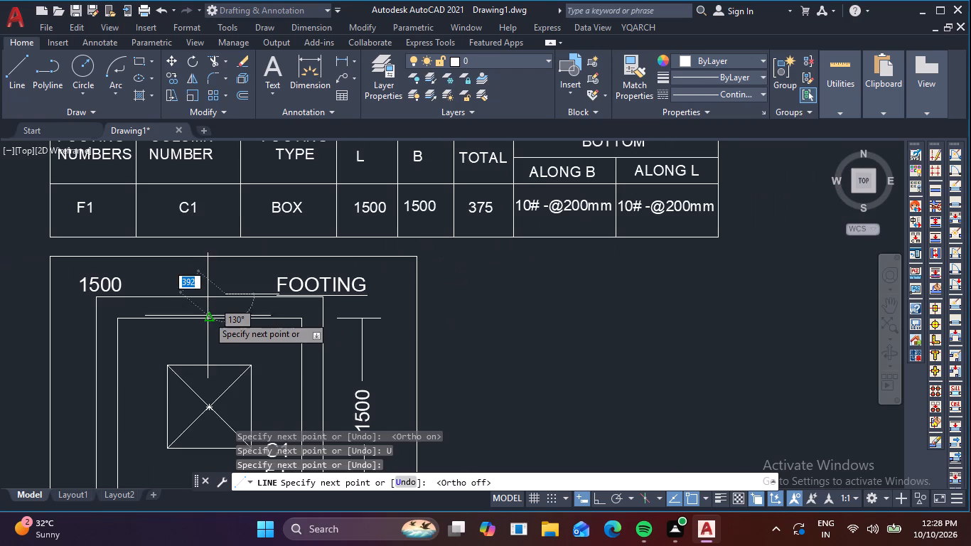
click(208, 316)
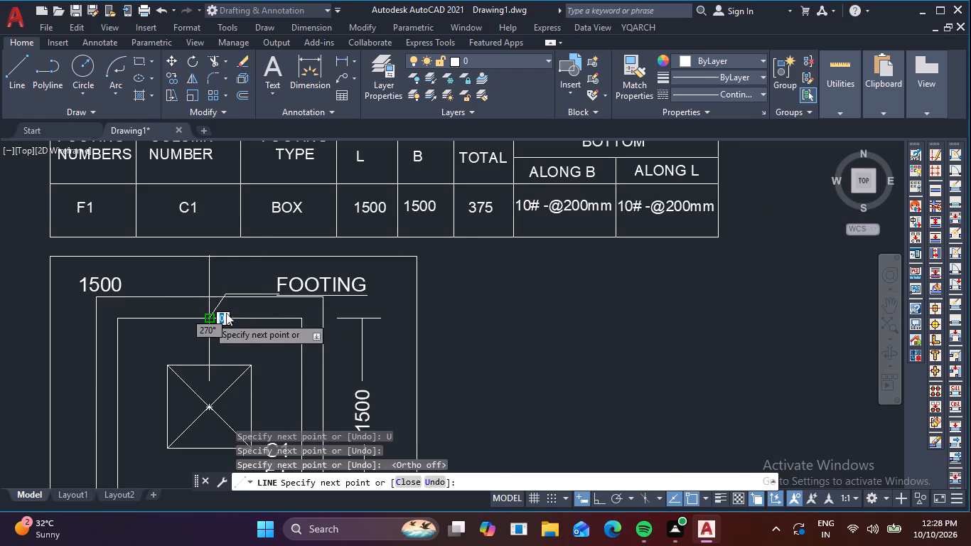
key(Escape)
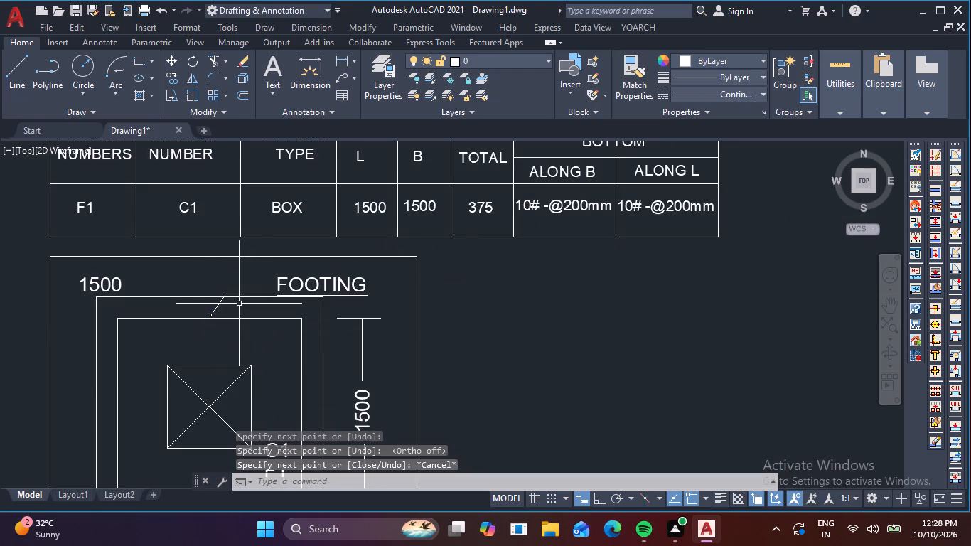
Draw a short slanted arrowhead line from the leader's lower end, up and to the right of the footing edge midpoint.
scroll(235, 300, up, 3)
key(l)
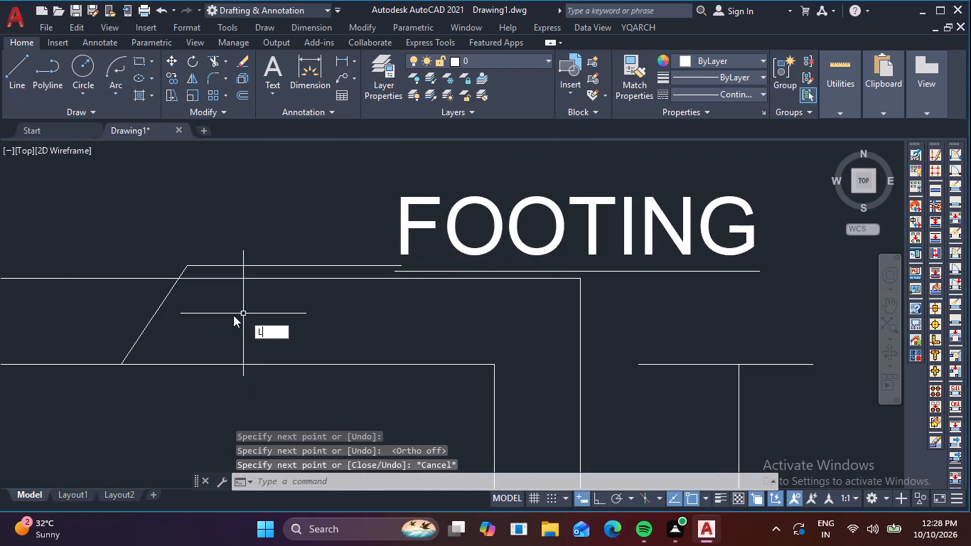
key(space)
click(124, 363)
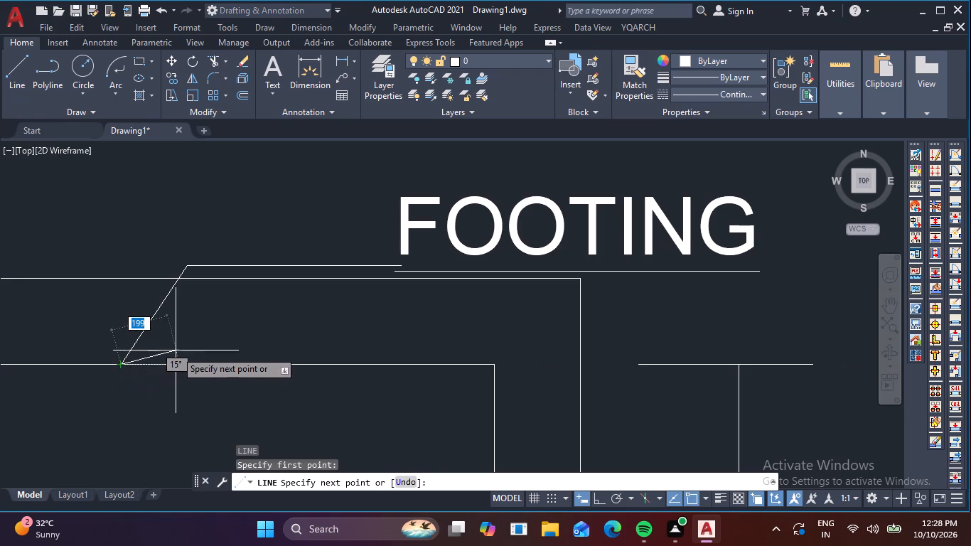
click(185, 343)
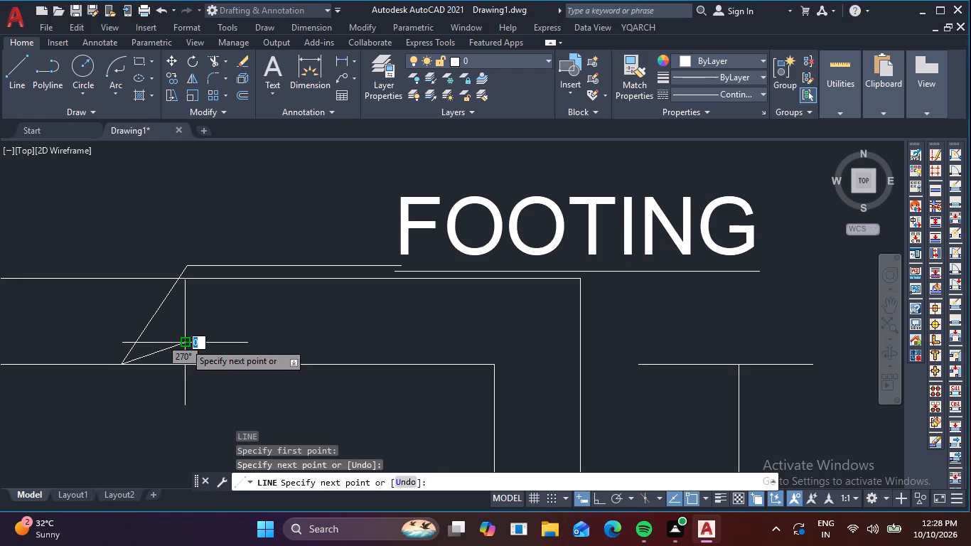
key(Escape)
Mirror the short arrowhead line about the diagonal leader segment, keeping the original line.
click(183, 348)
click(174, 341)
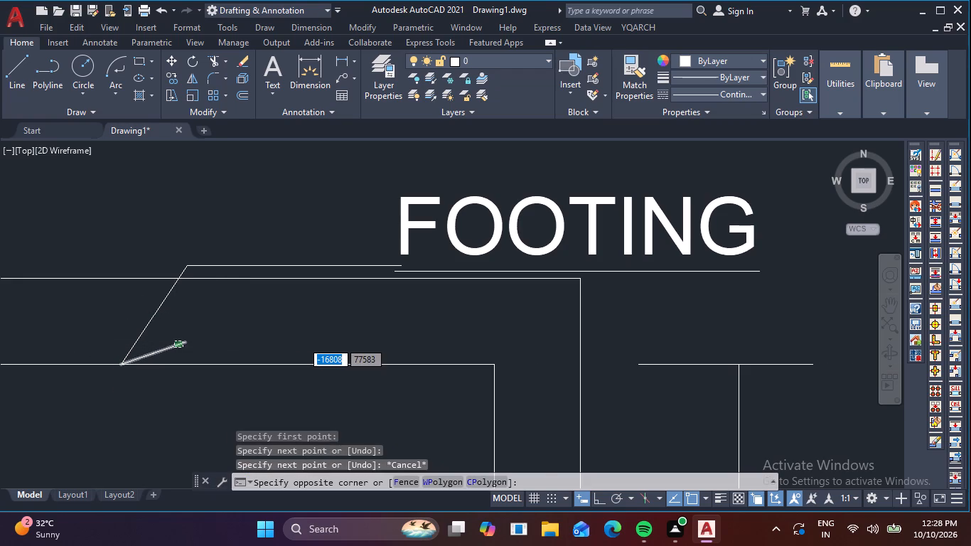
text(MI)
key(space)
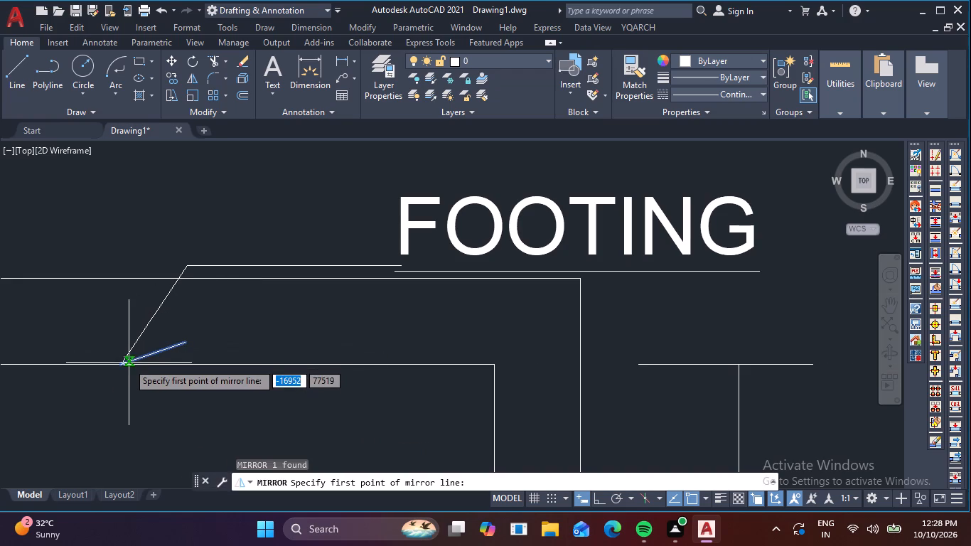
click(119, 365)
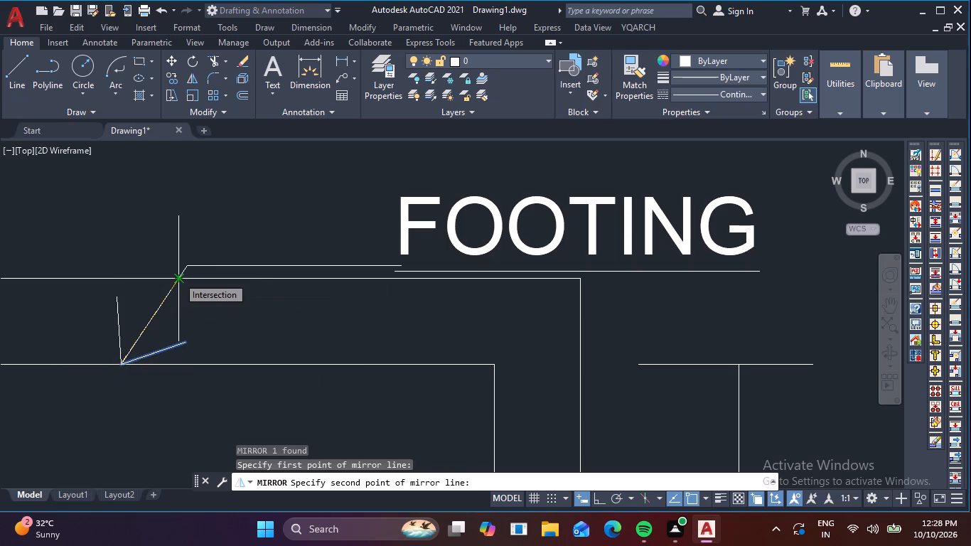
click(178, 277)
key(space)
Replace the 1500 text above the footing square's upper-left corner with ELEVATION.
scroll(194, 318, down, 2)
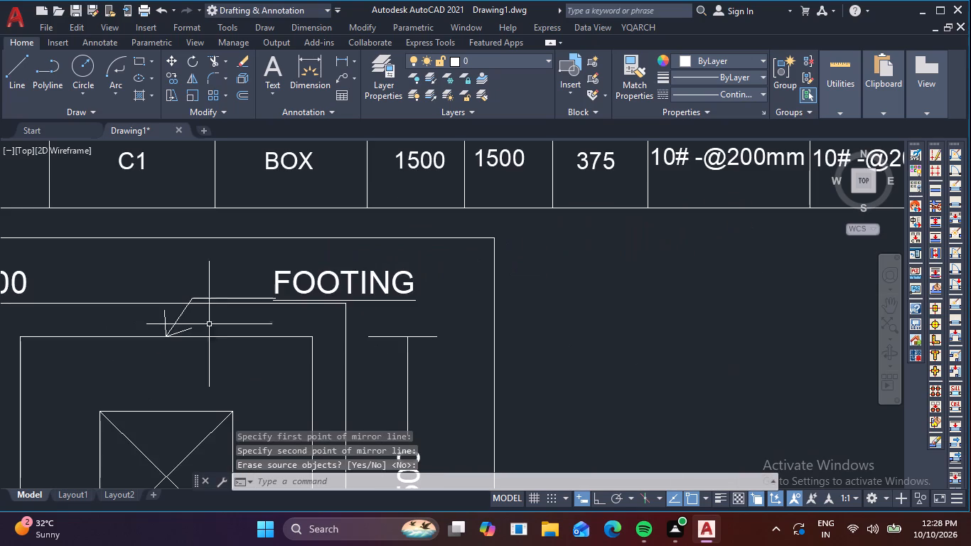
scroll(257, 314, down, 1)
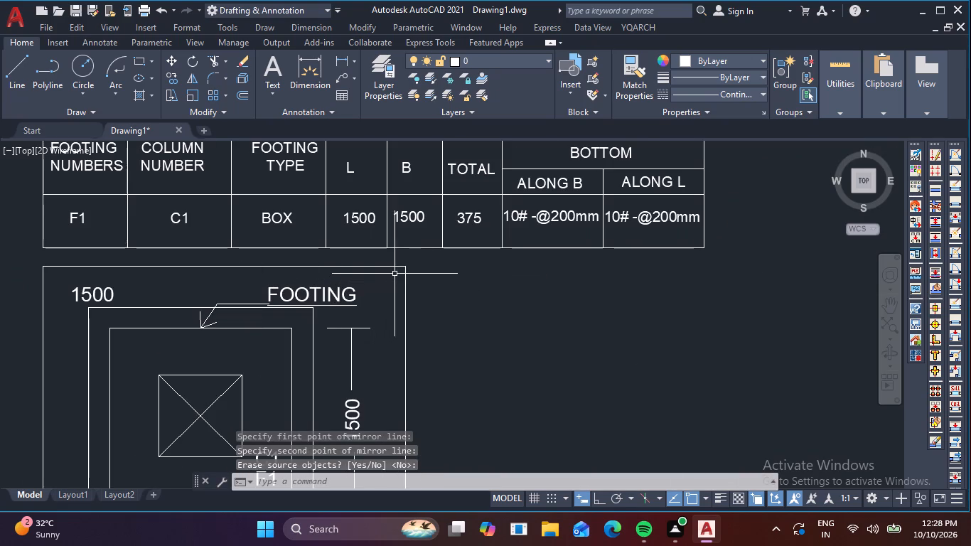
double_click(88, 292)
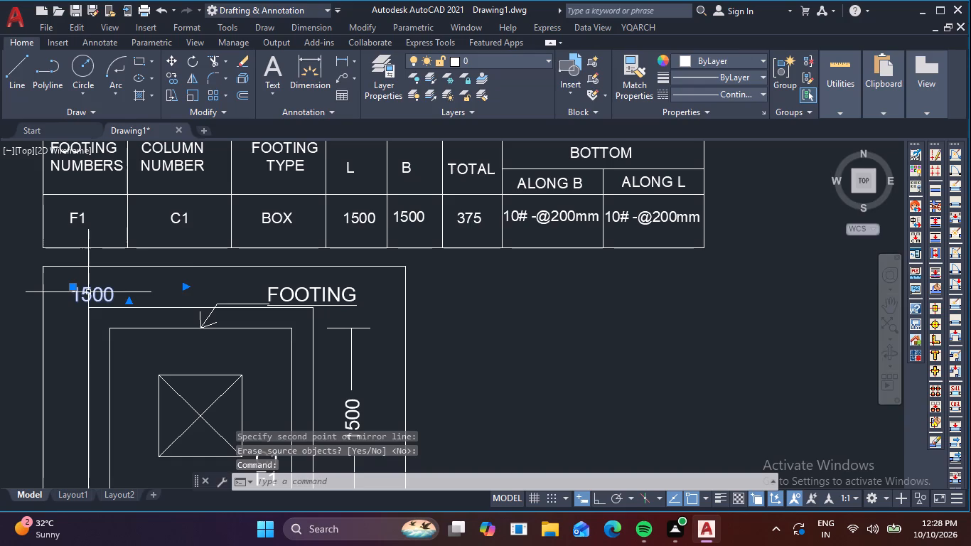
click(128, 305)
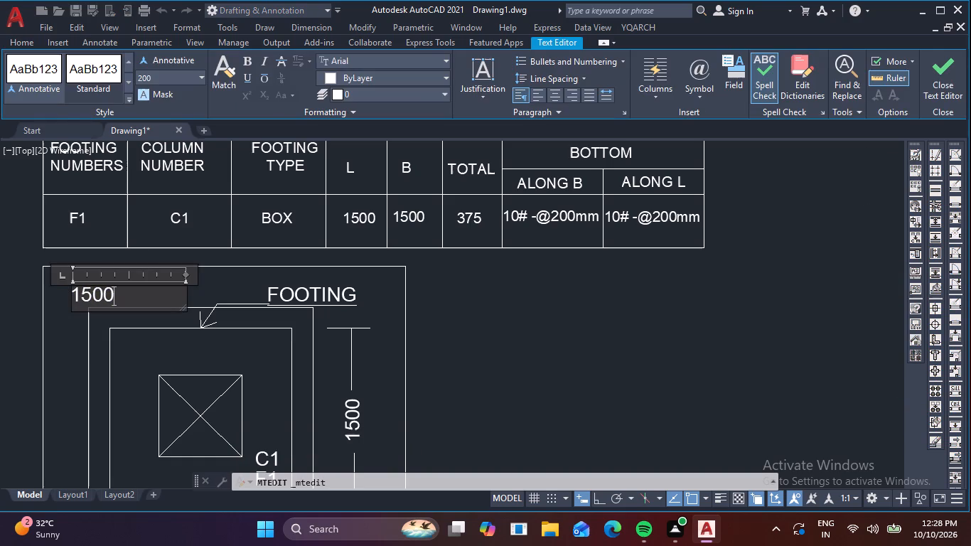
key(BackSpace)
key(BackSpace)
key(BackSpace)
key(BackSpace)
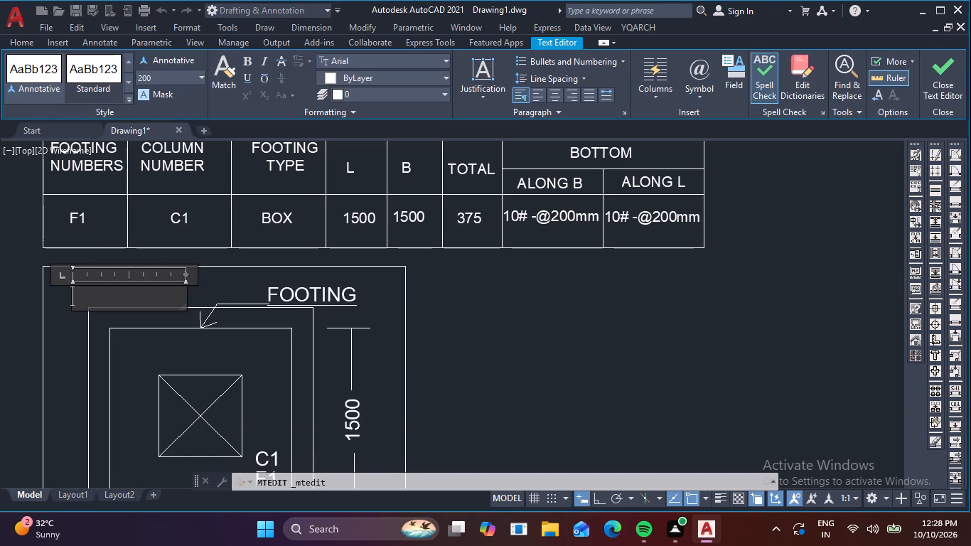
text(ELE)
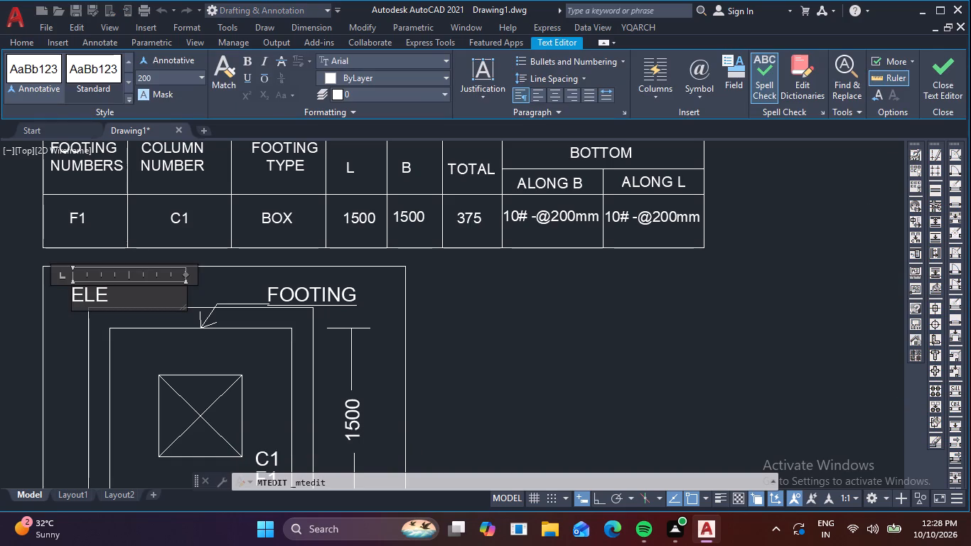
text(VATION)
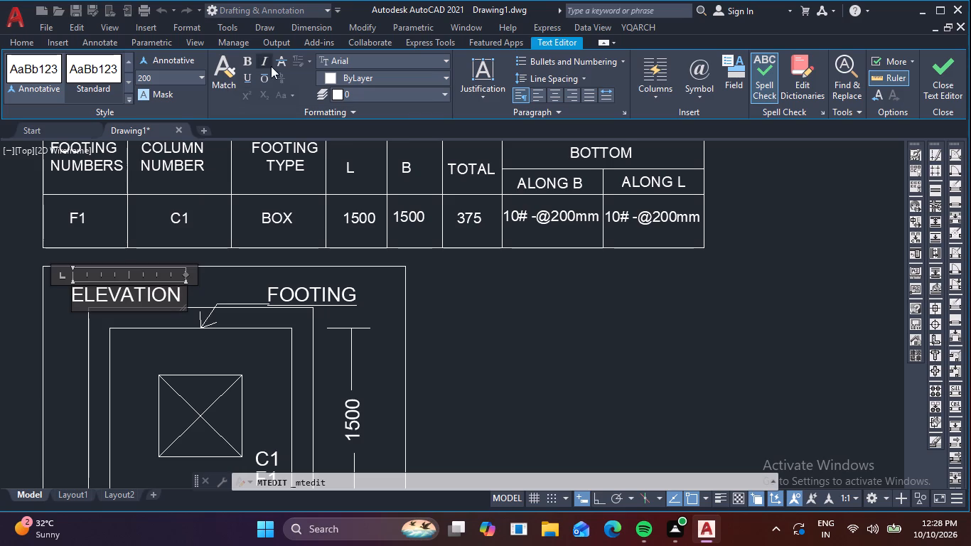
Underline the whole word ELEVATION and finish editing the text.
click(247, 75)
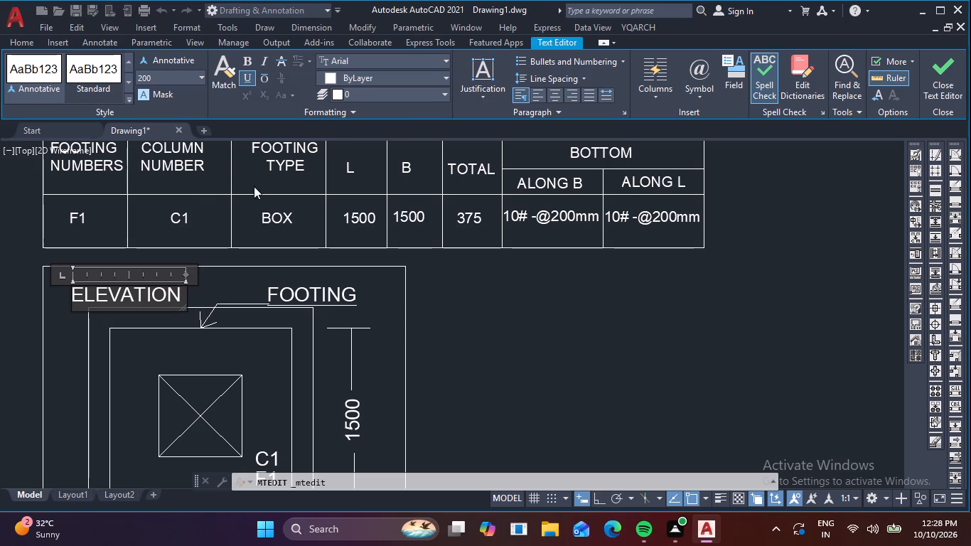
drag(180, 294, 58, 287)
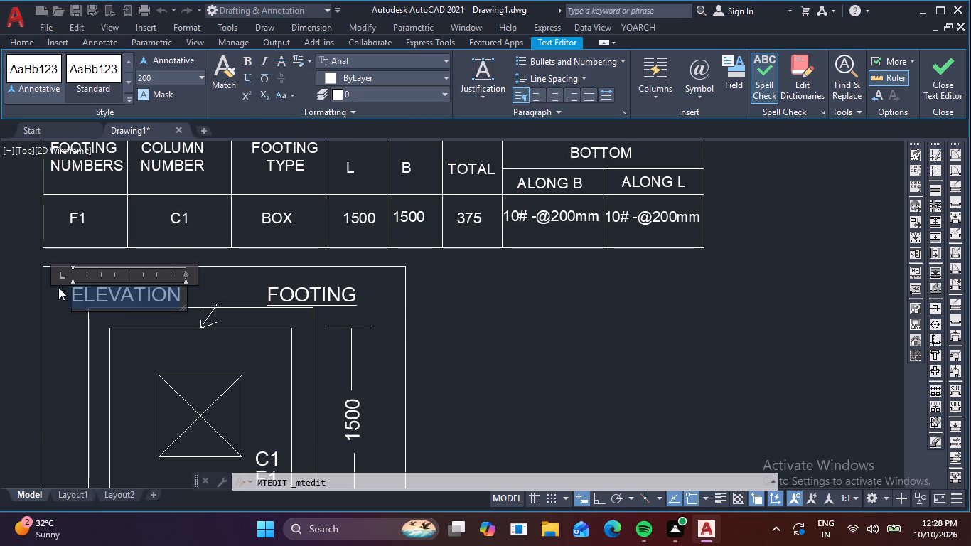
click(246, 80)
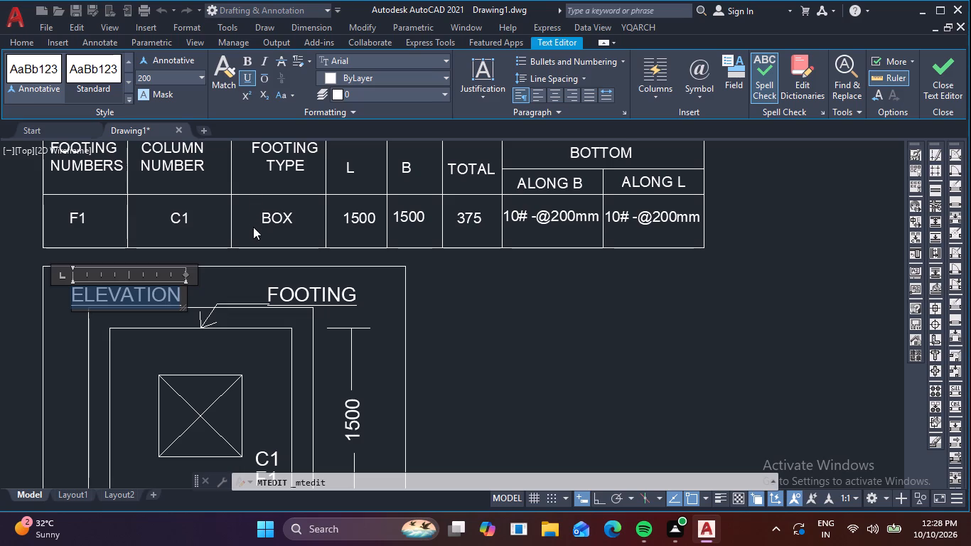
click(228, 269)
Move the ELEVATION label up and to the left, just inside the frame's upper-left corner.
scroll(177, 301, up, 2)
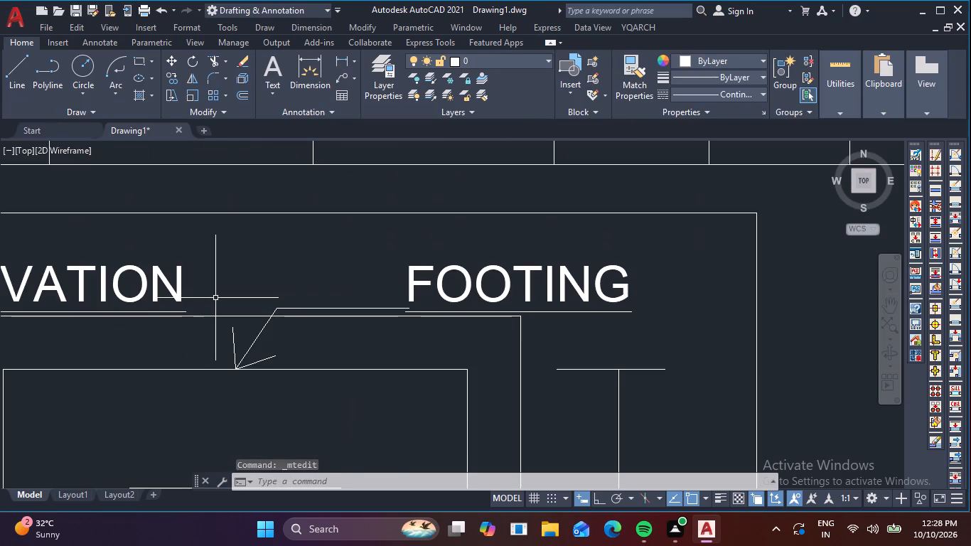
scroll(218, 278, down, 1)
click(181, 284)
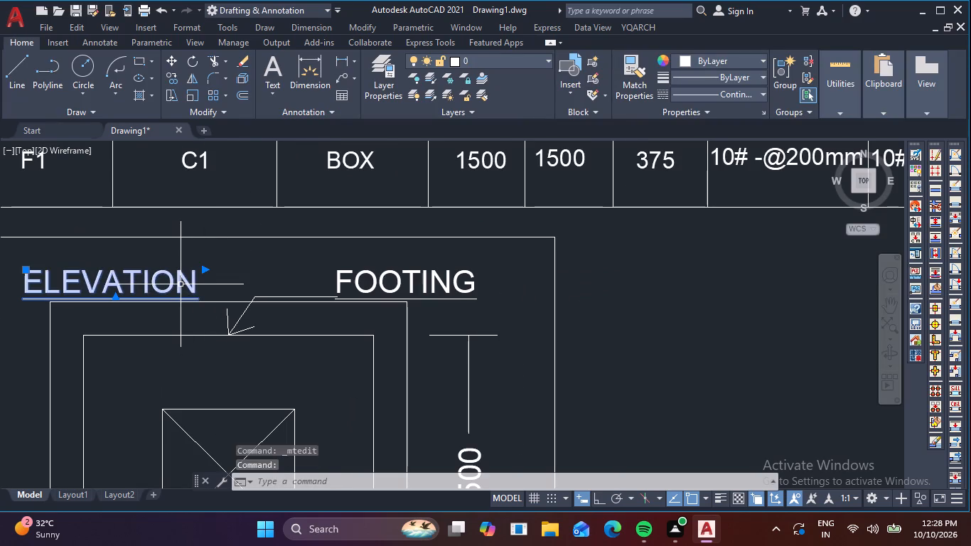
key(m)
key(space)
click(149, 274)
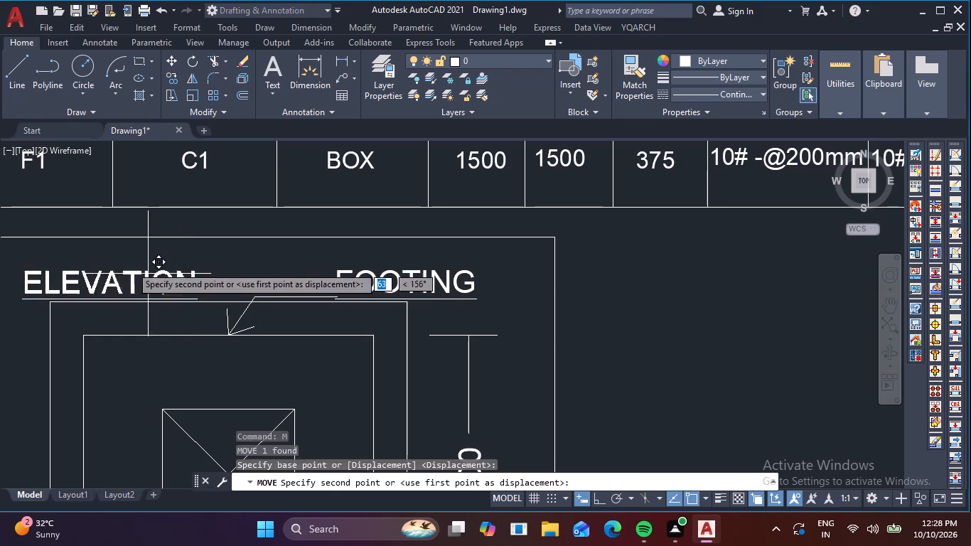
middle_drag(104, 254, 187, 240)
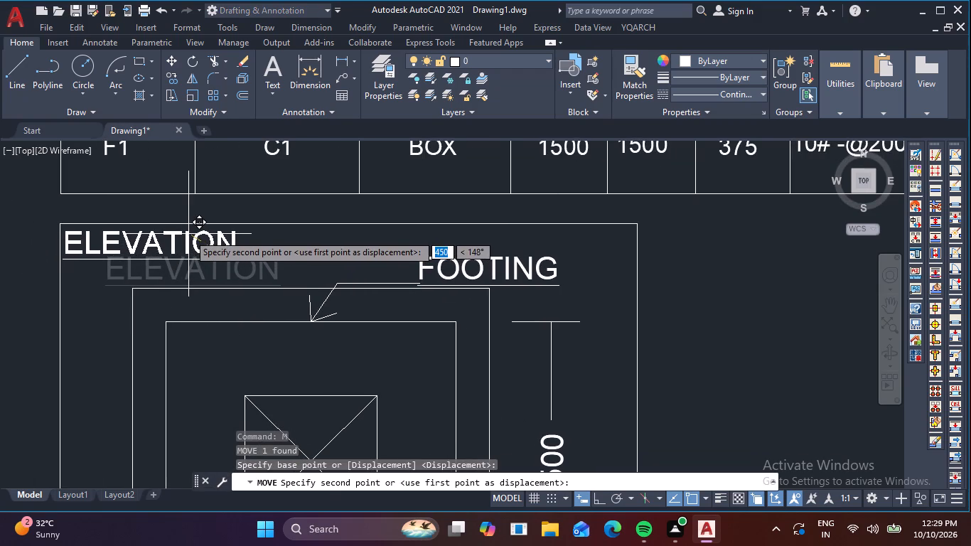
click(195, 234)
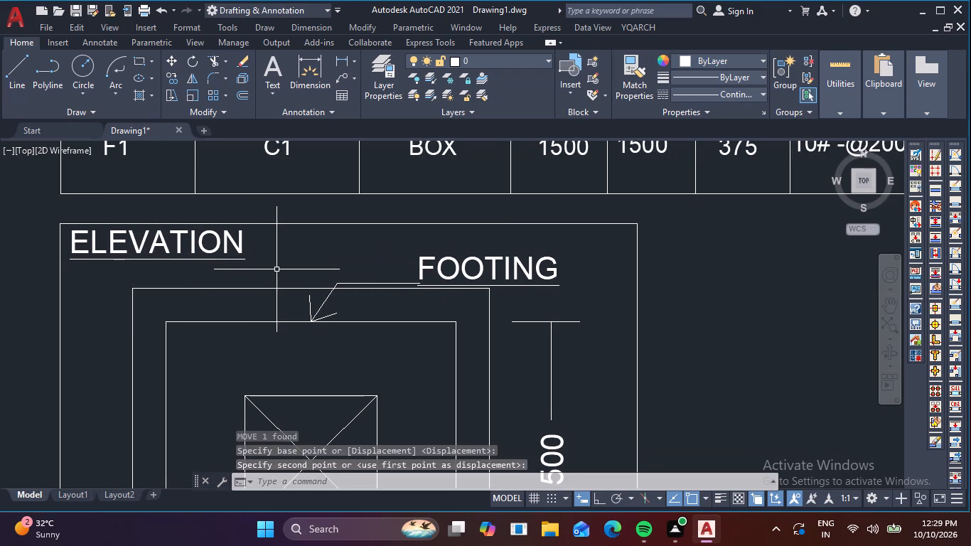
Draw a vertical leader line about 419 long, straight down from the end of the ELEVATION label's underline.
text(L)
key(space)
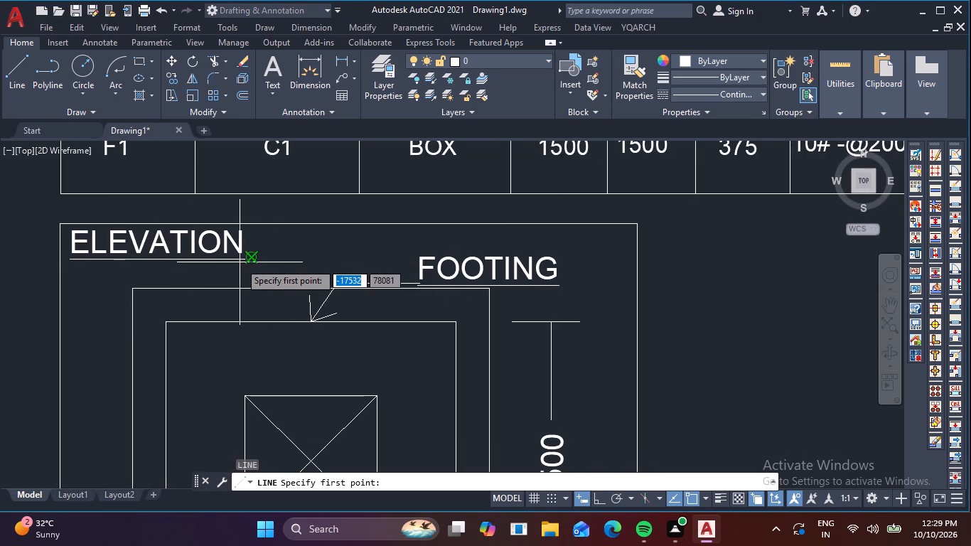
click(249, 259)
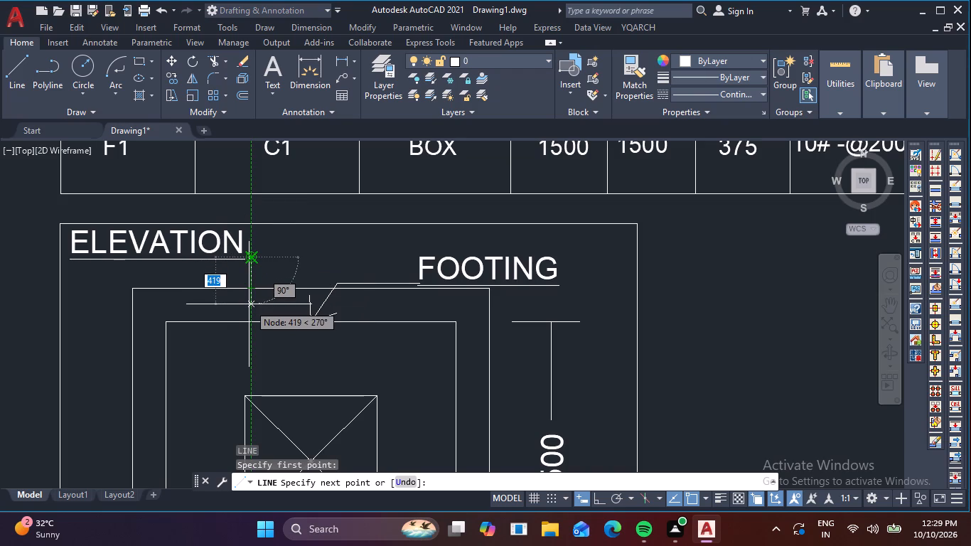
click(249, 304)
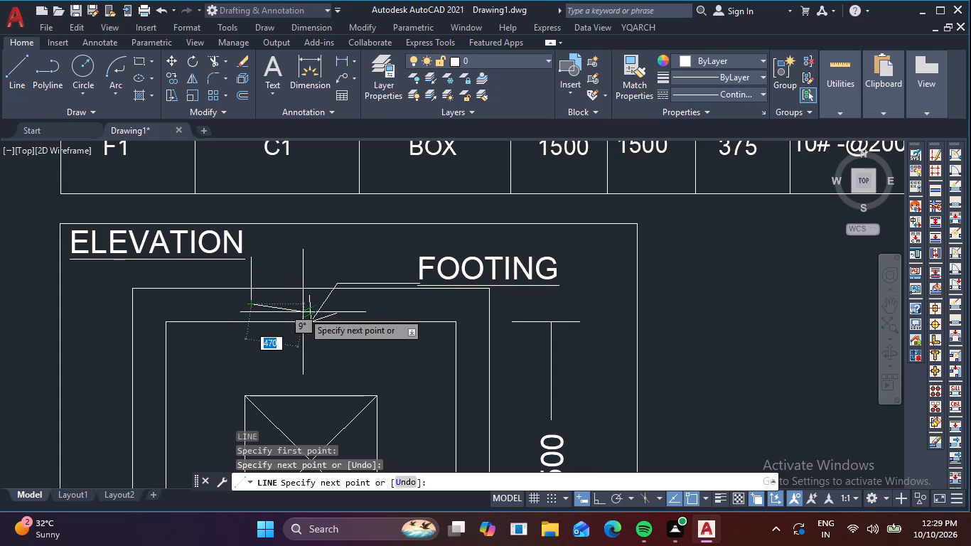
key(grave)
key(Escape)
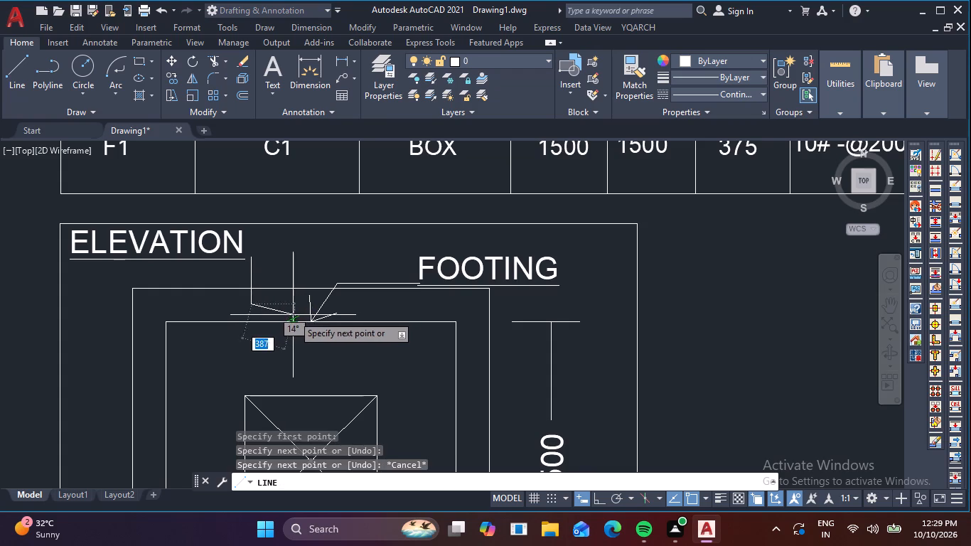
key(Escape)
Draw a short slanted arrowhead line up and to the right from the lower end of the ELEVATION leader.
scroll(286, 315, up, 2)
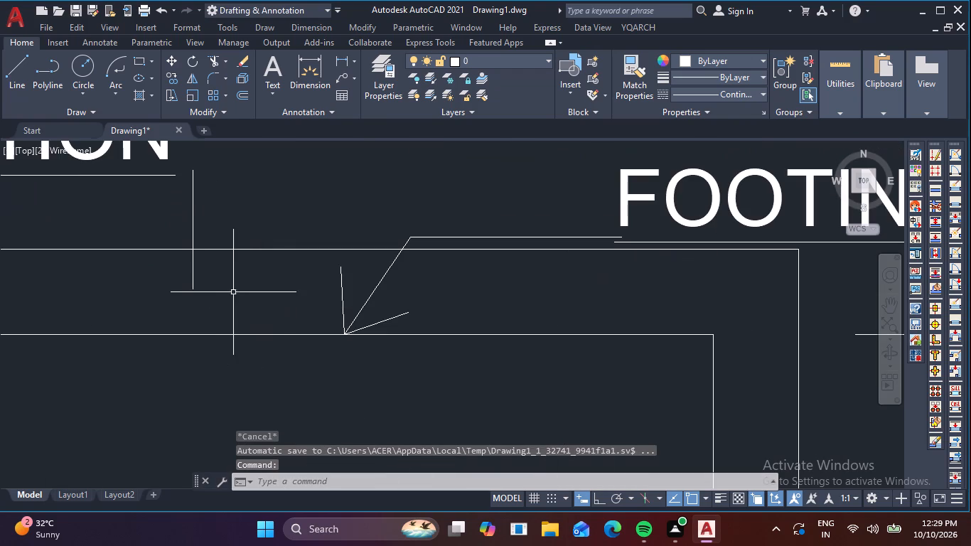
text(L)
key(space)
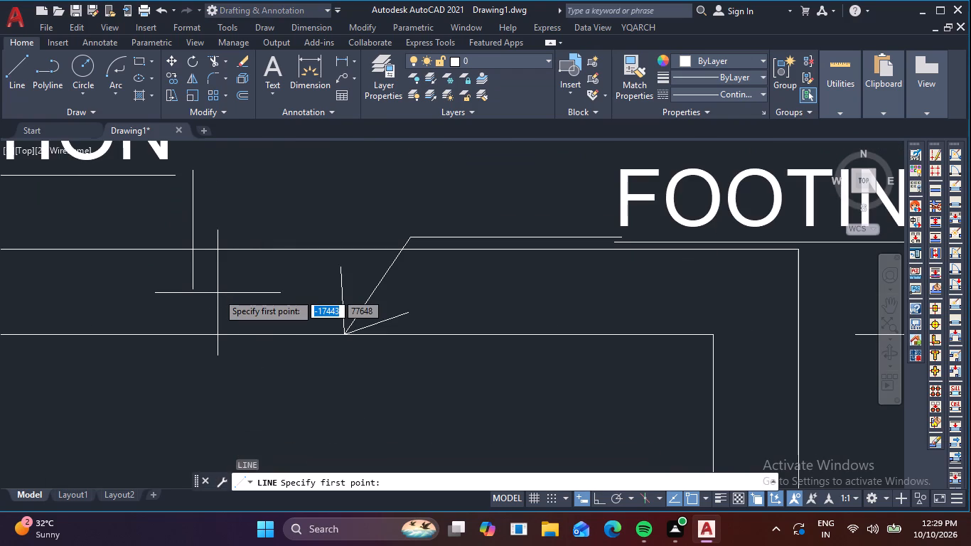
click(195, 291)
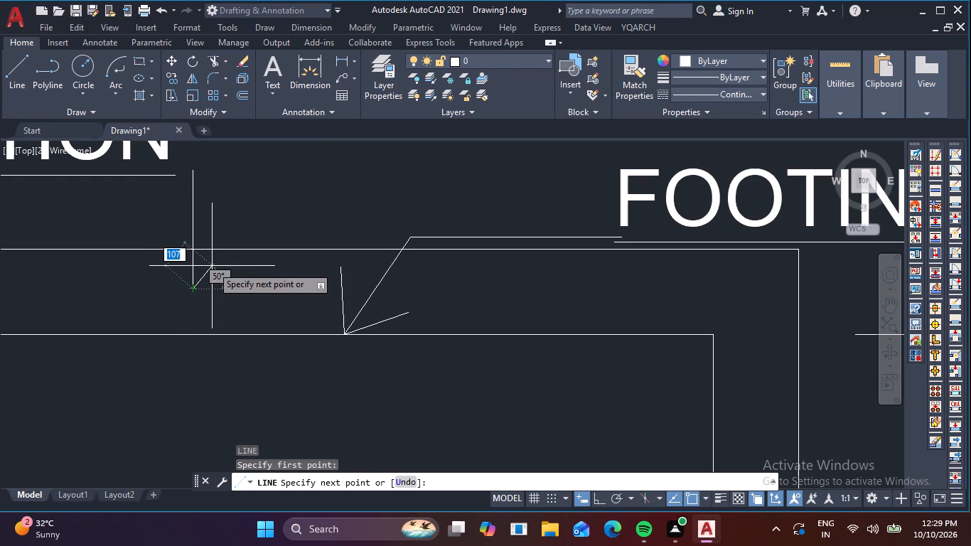
click(216, 263)
key(space)
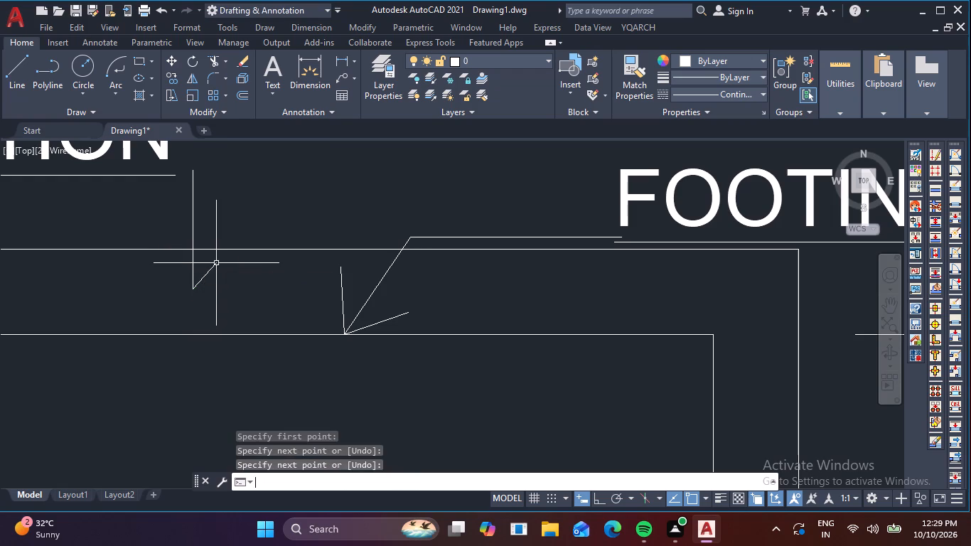
Mirror the short arrowhead line about the vertical ELEVATION leader, keeping the original line.
click(210, 284)
click(205, 277)
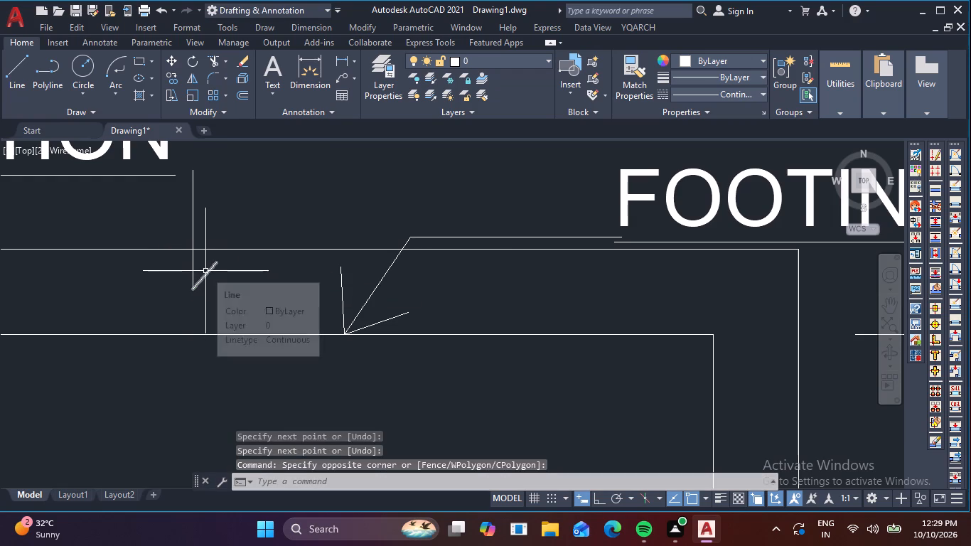
click(205, 271)
text(MI)
key(space)
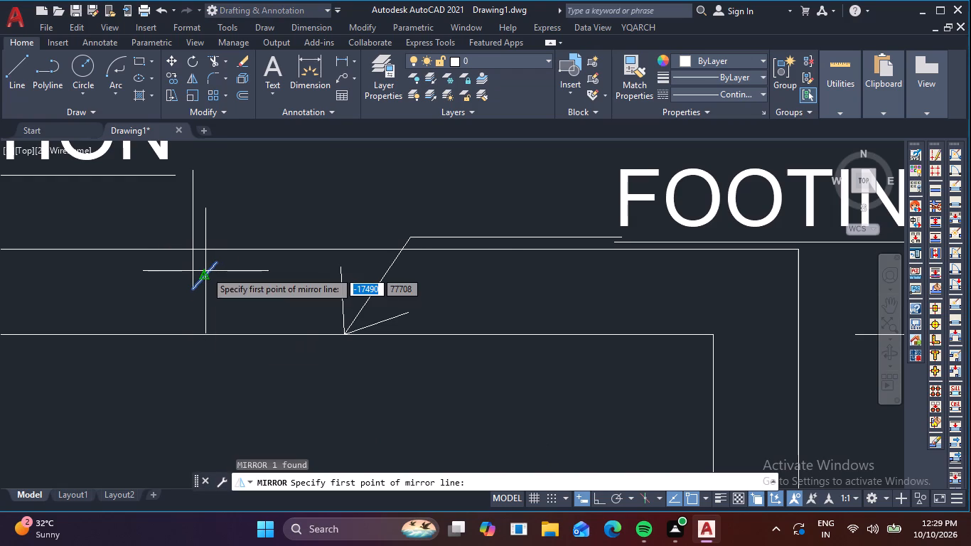
click(194, 284)
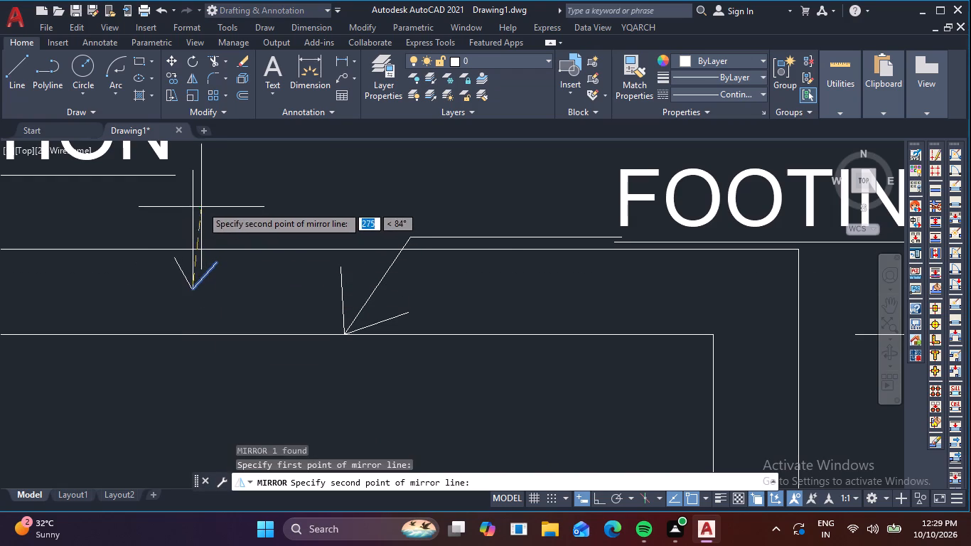
click(193, 169)
key(space)
scroll(191, 213, down, 2)
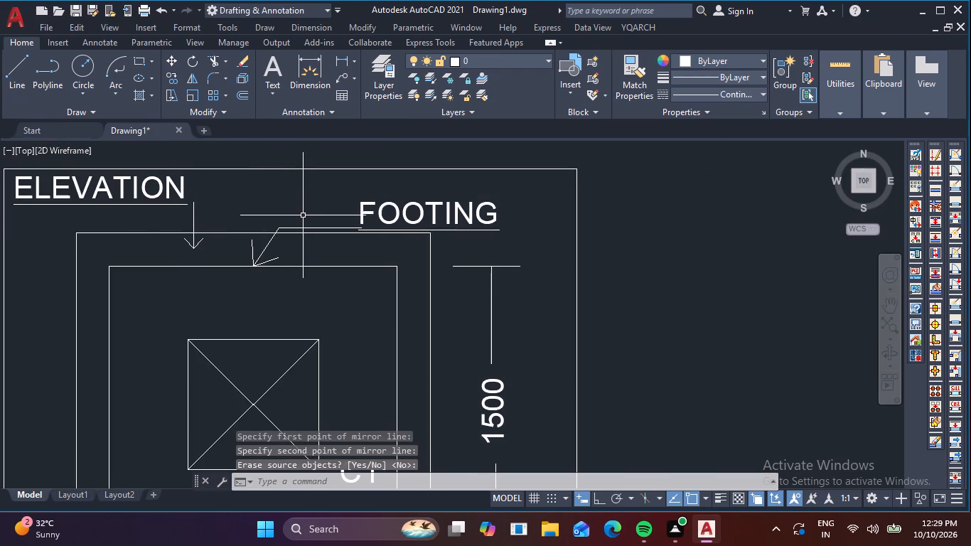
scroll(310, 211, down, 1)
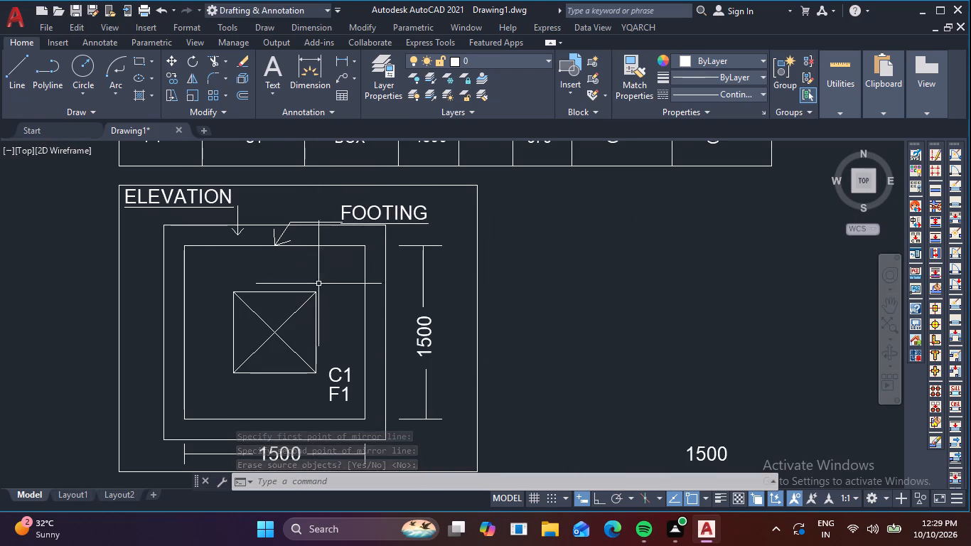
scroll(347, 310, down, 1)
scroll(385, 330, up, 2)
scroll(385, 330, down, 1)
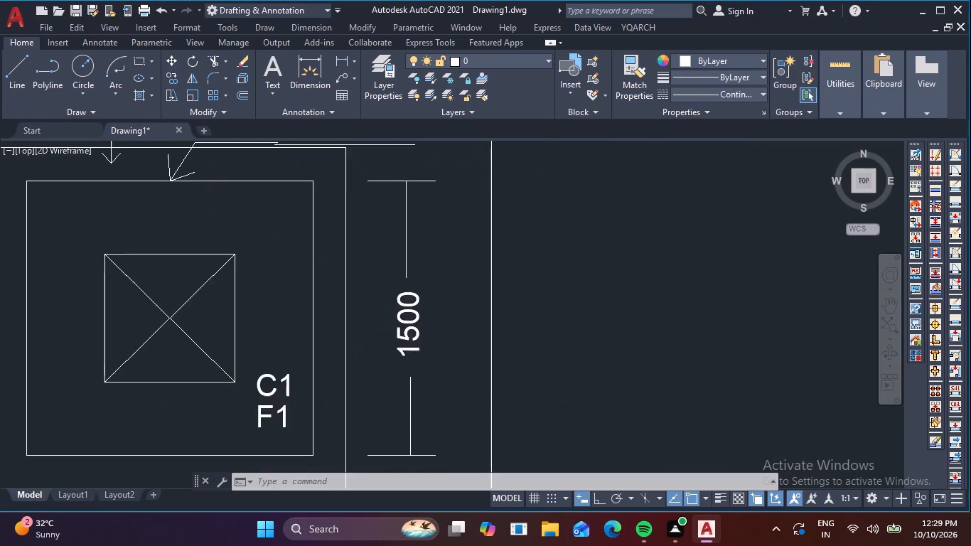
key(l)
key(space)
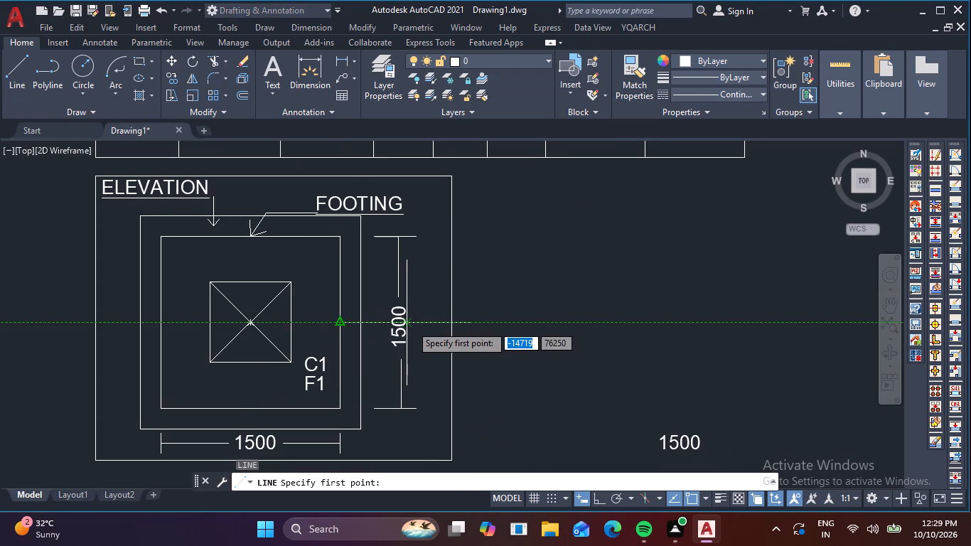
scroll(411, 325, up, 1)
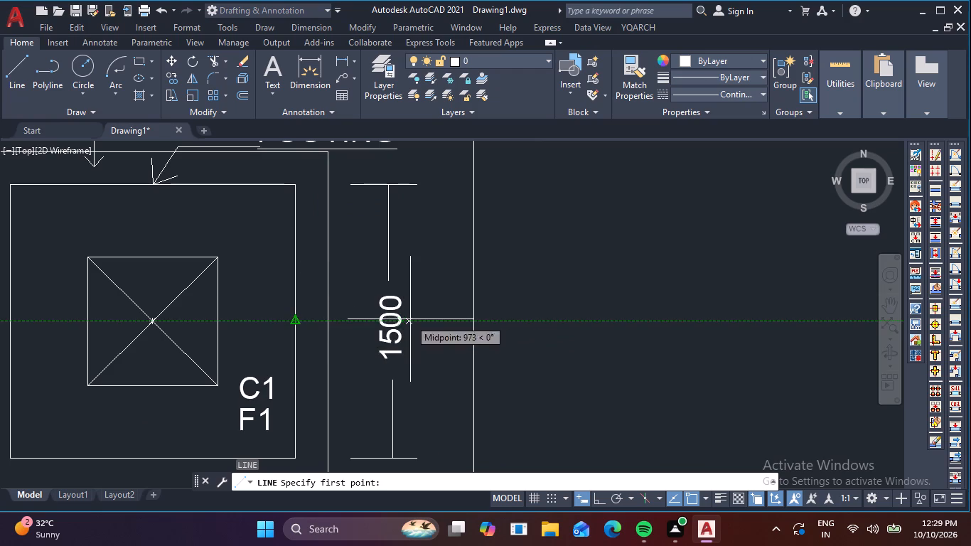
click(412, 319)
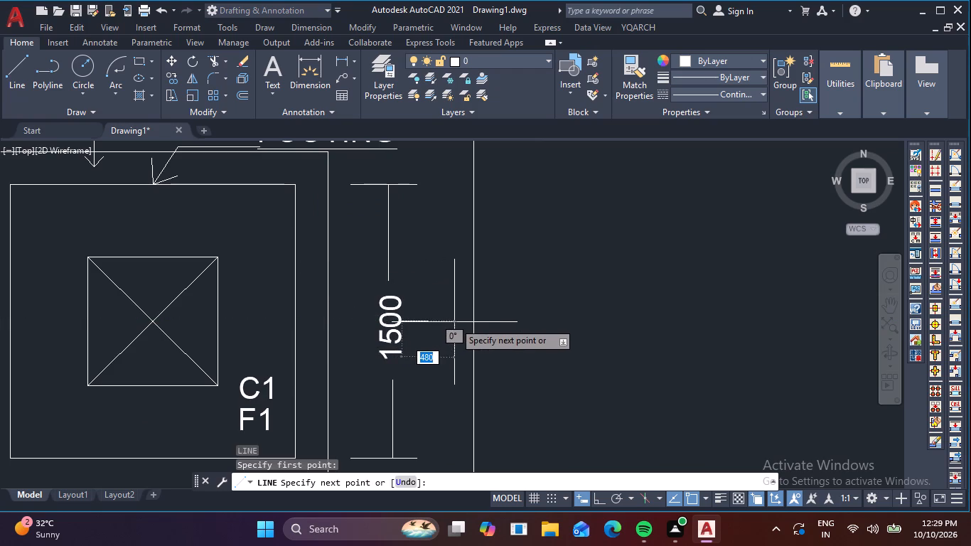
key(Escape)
Draw an L-shaped section mark beside the vertical 1500 dimension: a horizontal line about 358 long, continued by a vertical line upward.
key(space)
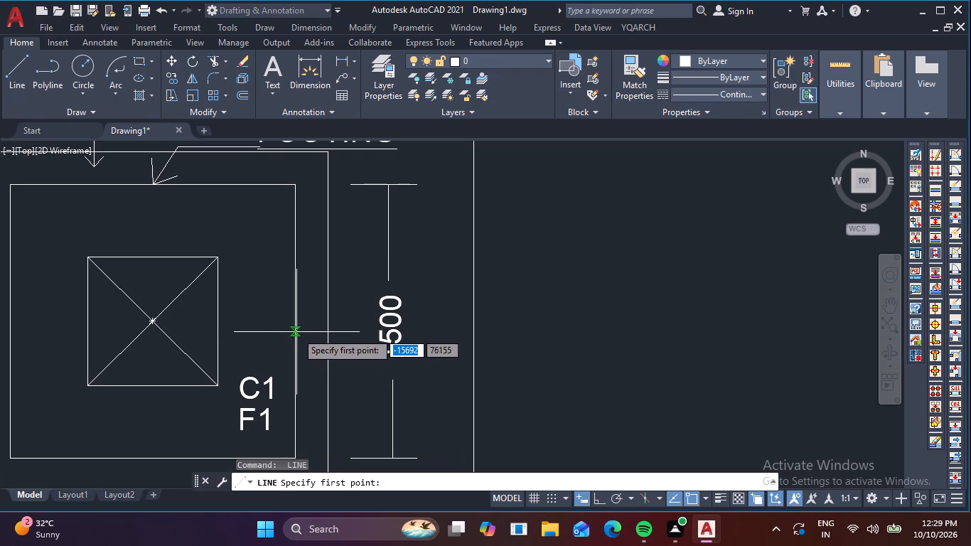
scroll(415, 323, up, 1)
click(415, 323)
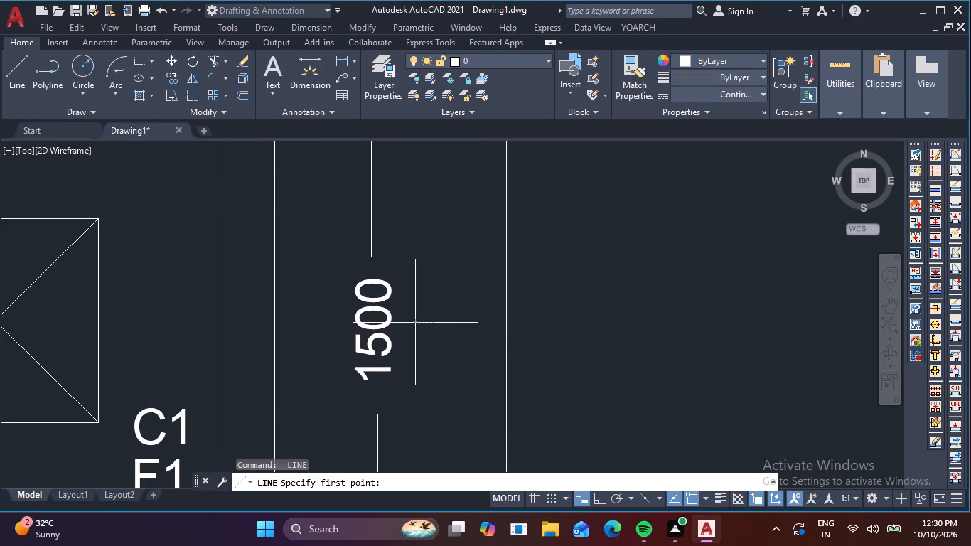
key(F8)
click(478, 323)
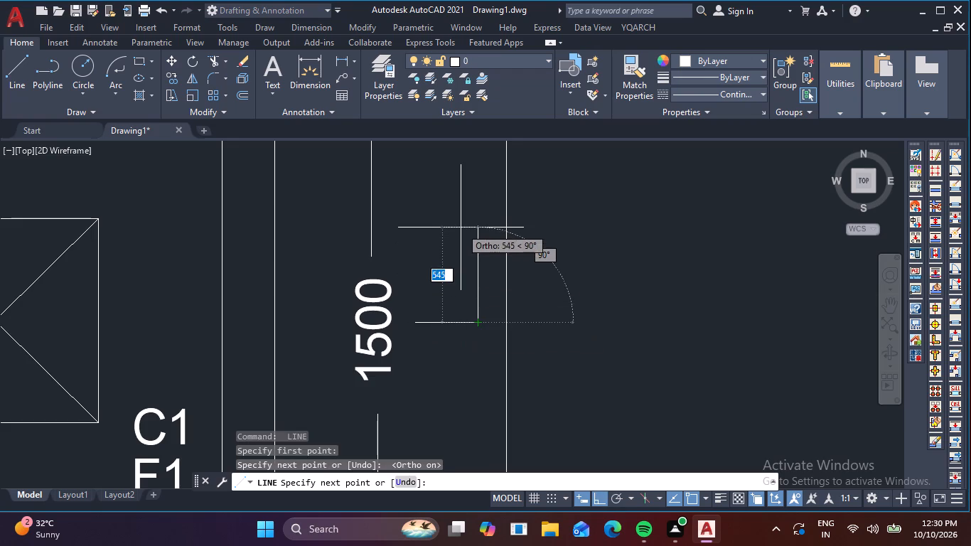
click(475, 218)
key(Escape)
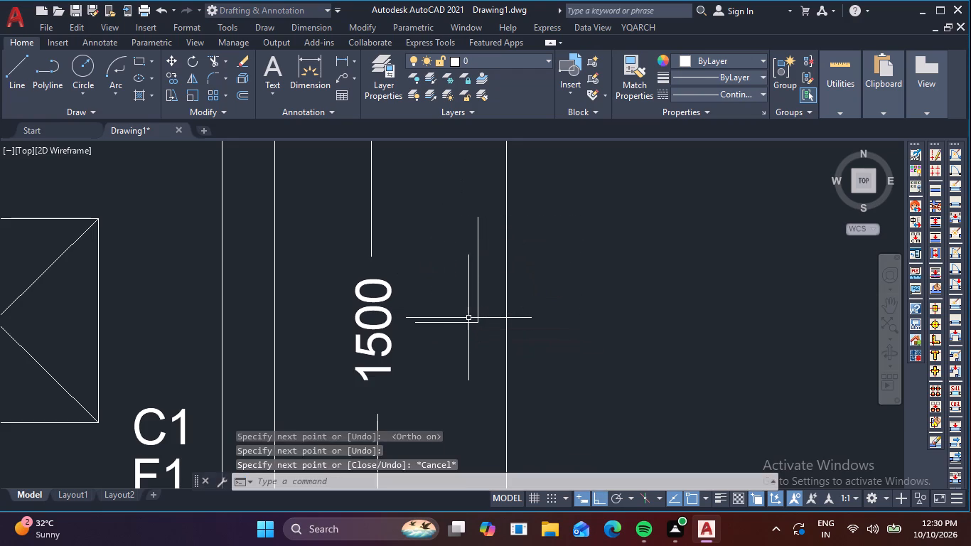
scroll(427, 350, down, 1)
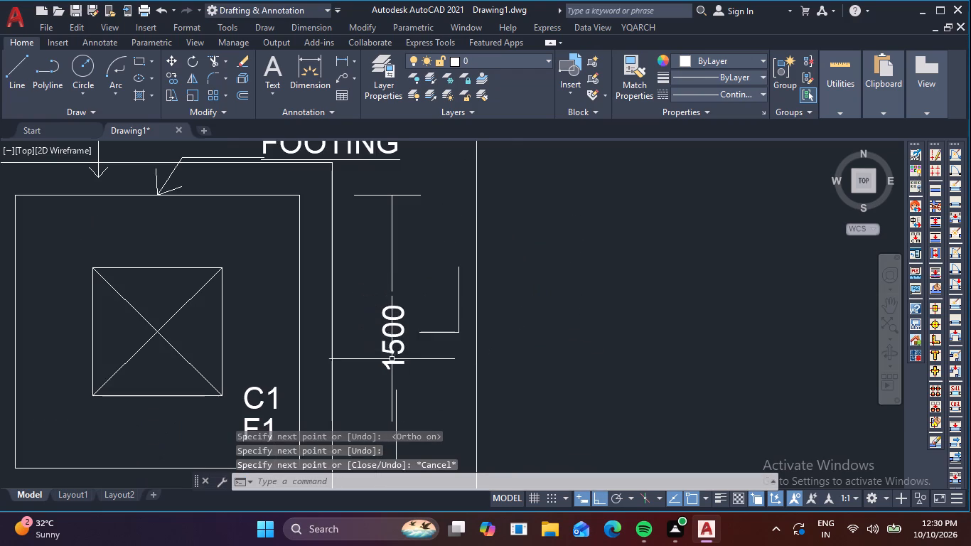
Draw a matching horizontal line about 370 long at the footing's mid-height, between the outer square's left edge and the frame.
key(space)
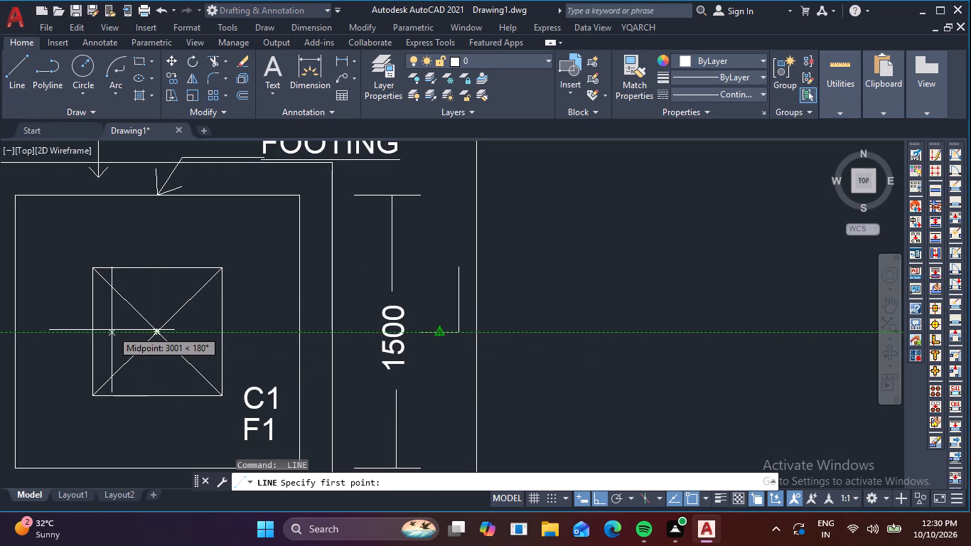
middle_drag(112, 328, 320, 337)
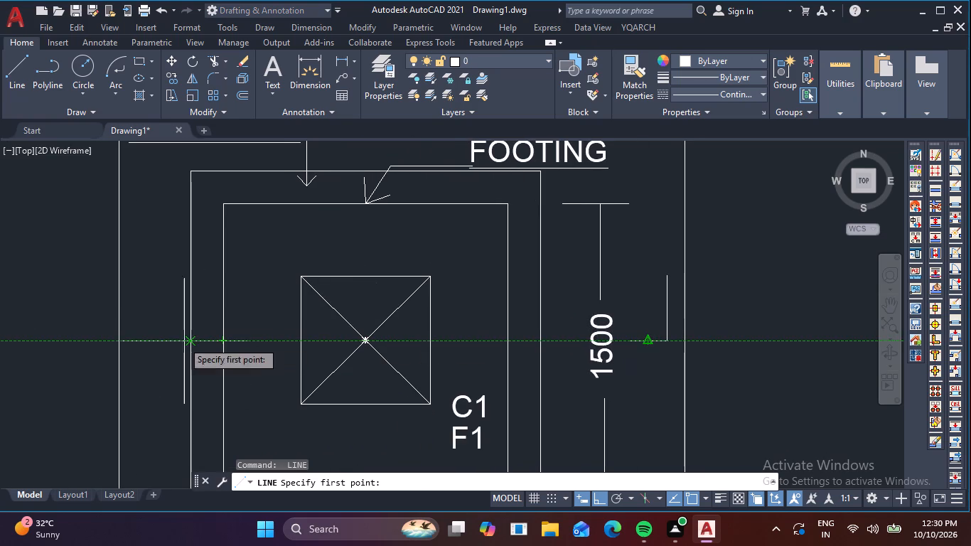
click(176, 343)
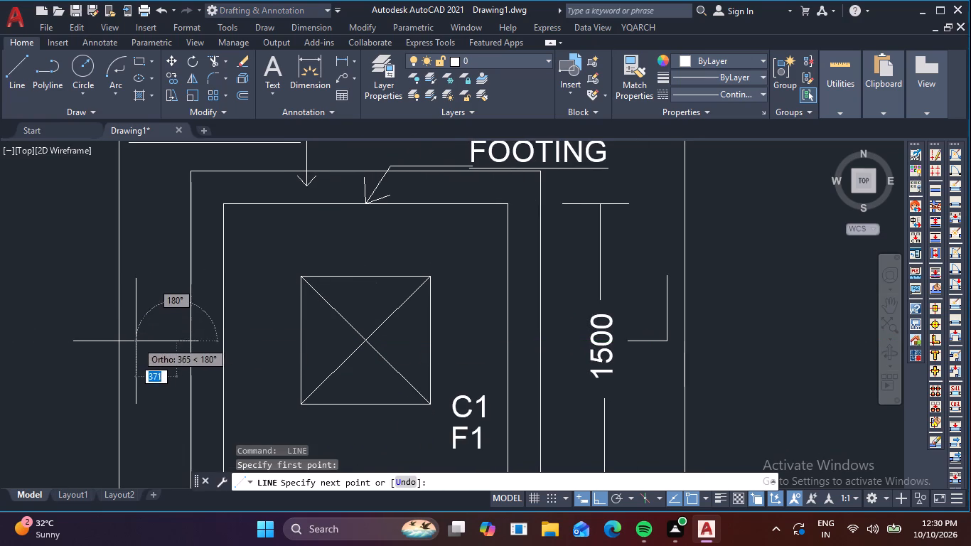
click(135, 341)
key(Escape)
scroll(280, 356, down, 2)
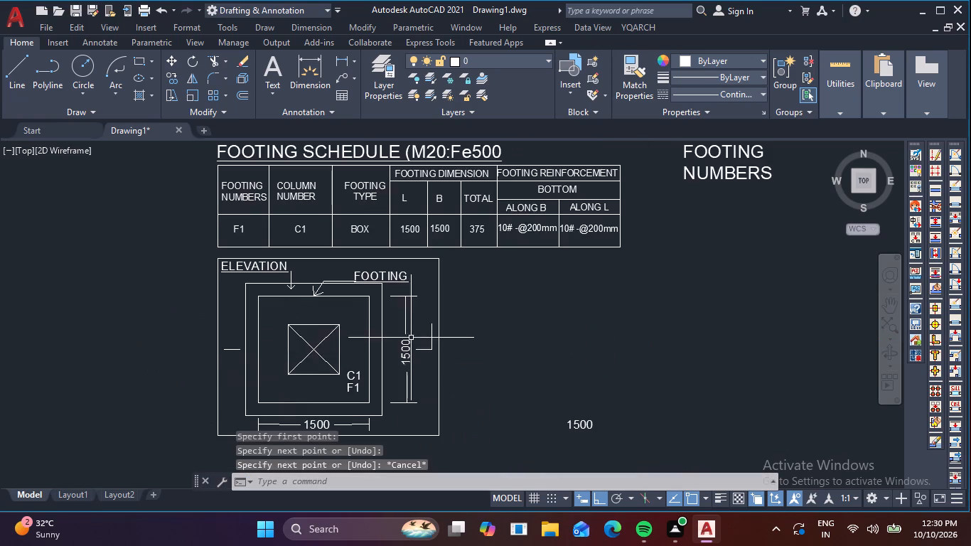
Copy the C1 text from the schedule's COLUMN NUMBER column to just above the upper end of the L-shaped section mark.
scroll(411, 338, up, 3)
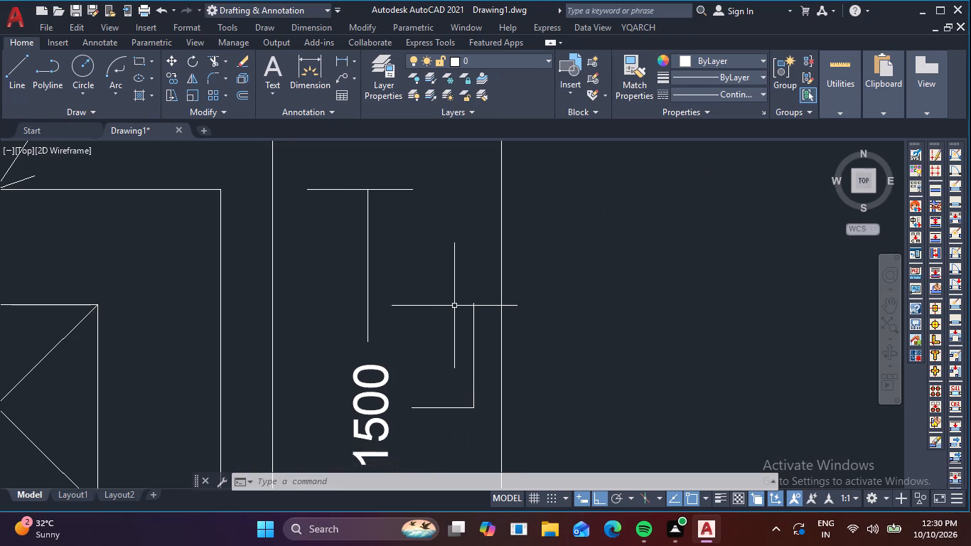
scroll(428, 311, down, 3)
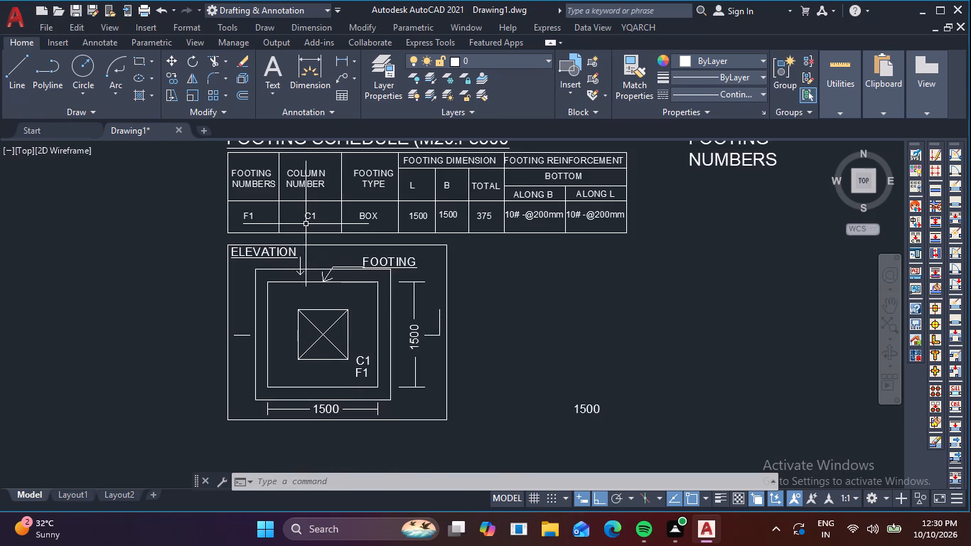
click(306, 221)
click(313, 209)
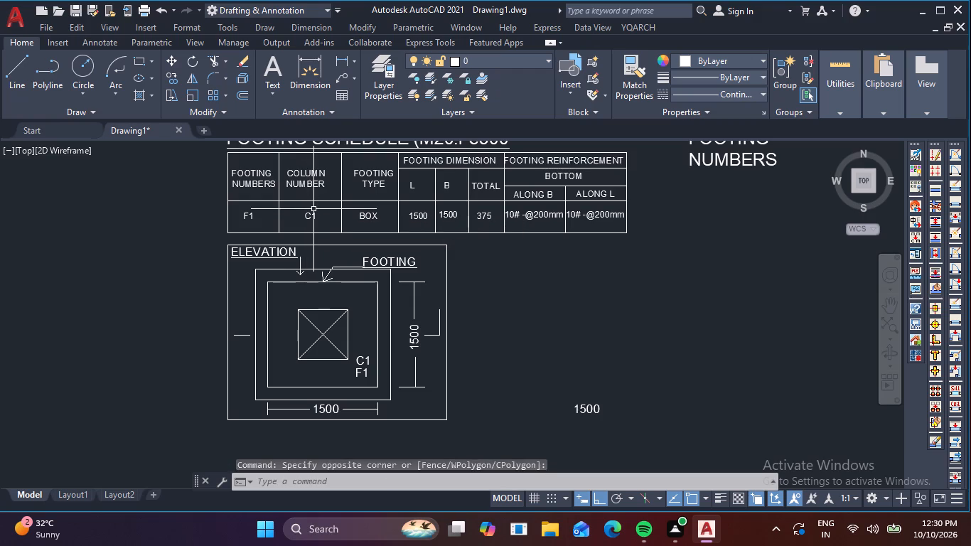
click(308, 215)
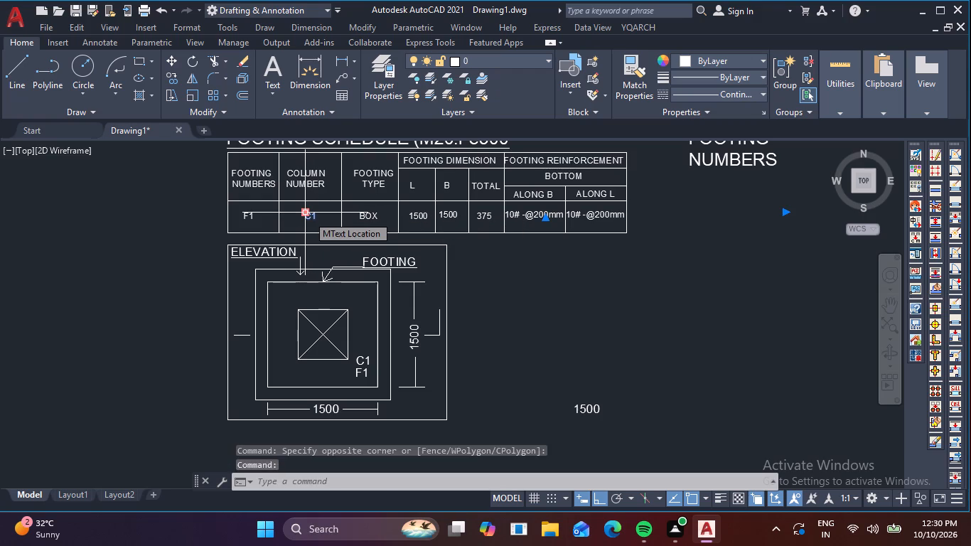
text(CO)
key(space)
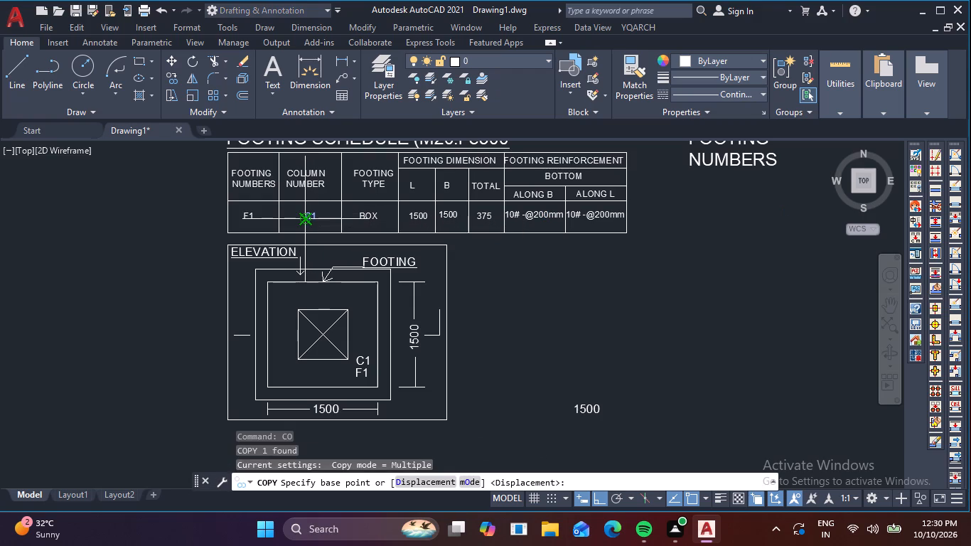
scroll(349, 188, up, 2)
click(247, 257)
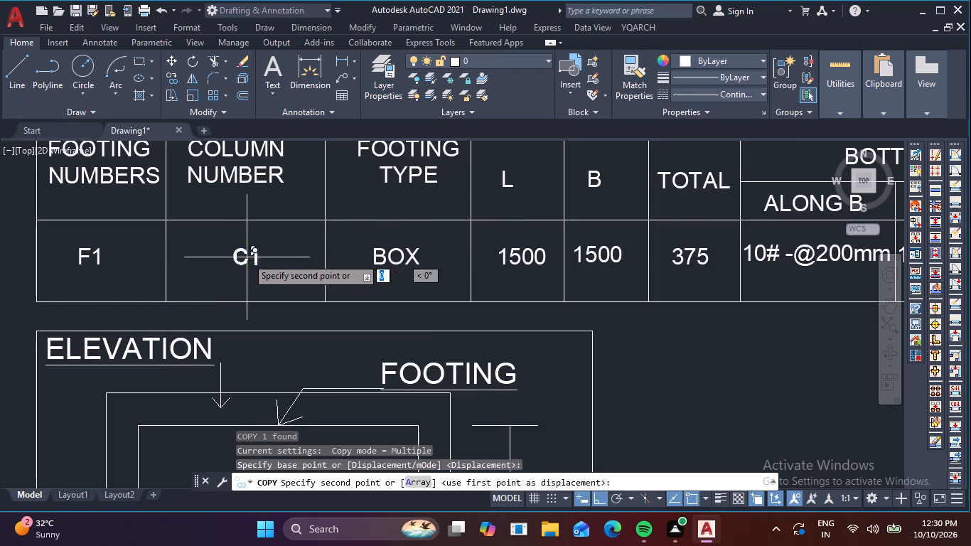
key(F8)
scroll(449, 393, down, 1)
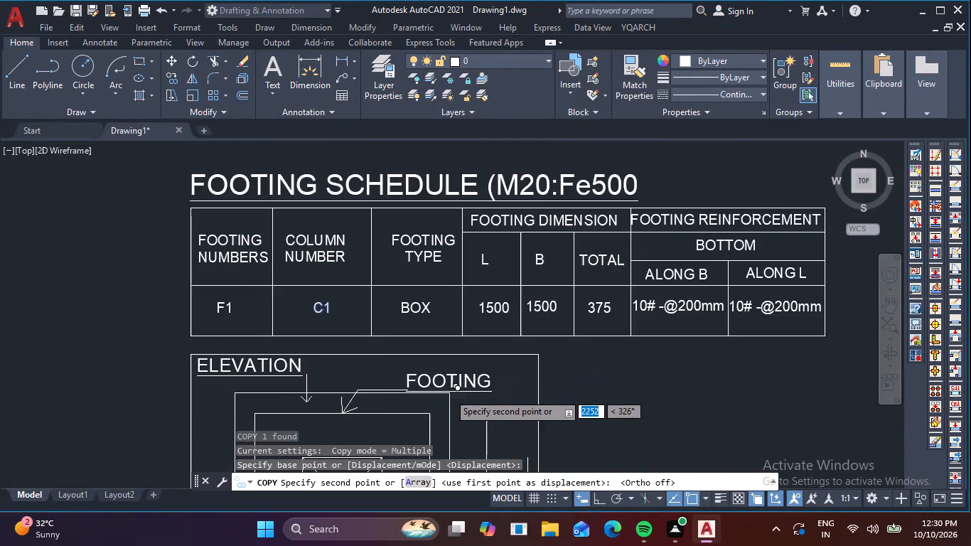
middle_drag(454, 404, 408, 276)
scroll(478, 333, up, 4)
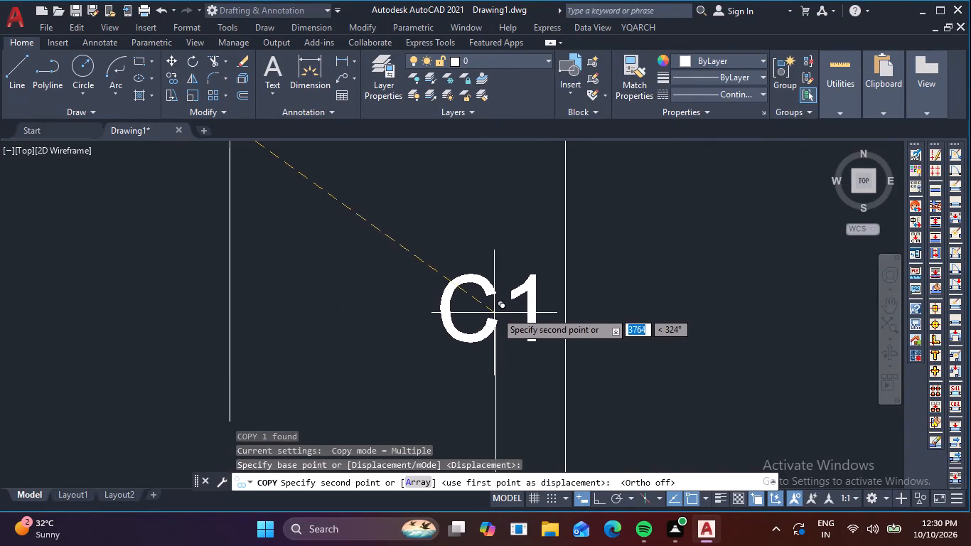
click(490, 262)
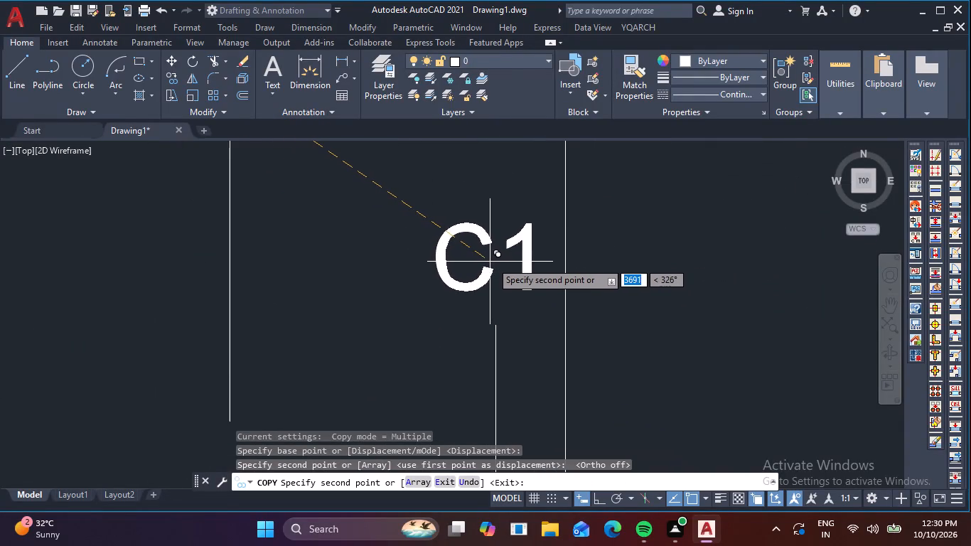
key(Escape)
Change the copied C1 text above the section mark to X.
double_click(482, 274)
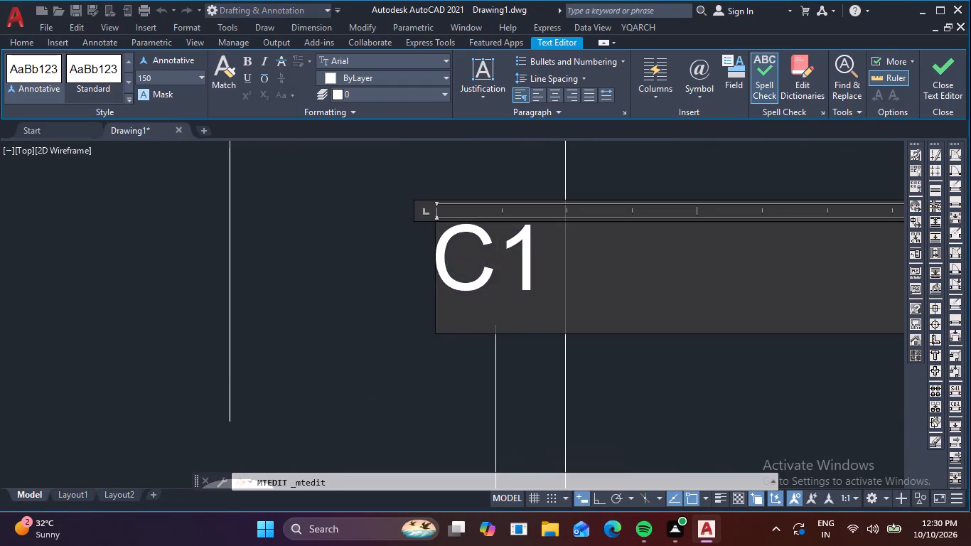
drag(540, 269, 438, 274)
key(x)
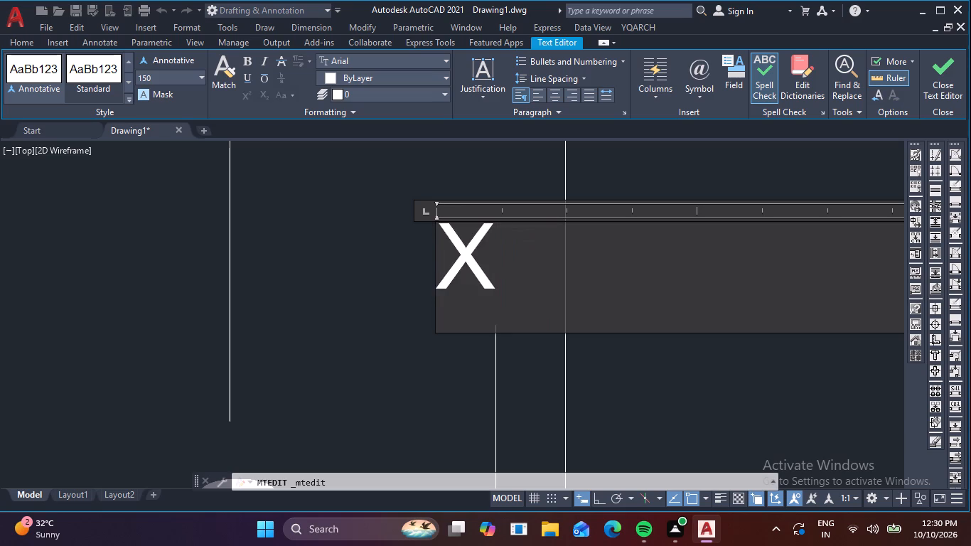
click(556, 97)
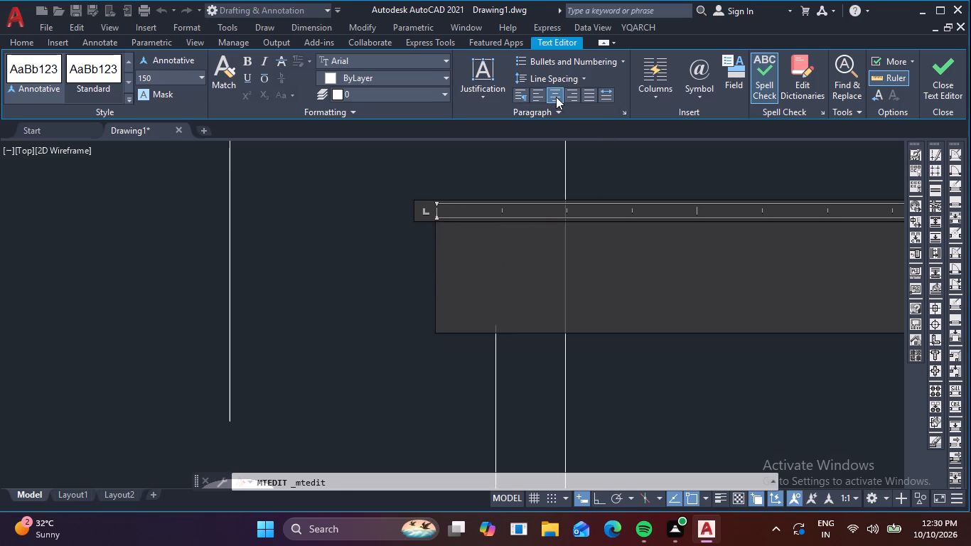
click(525, 99)
click(507, 156)
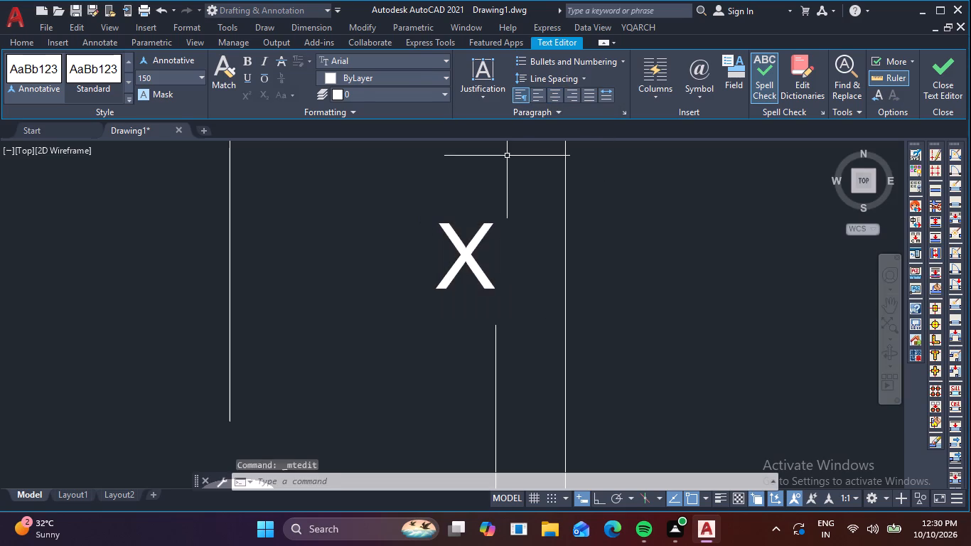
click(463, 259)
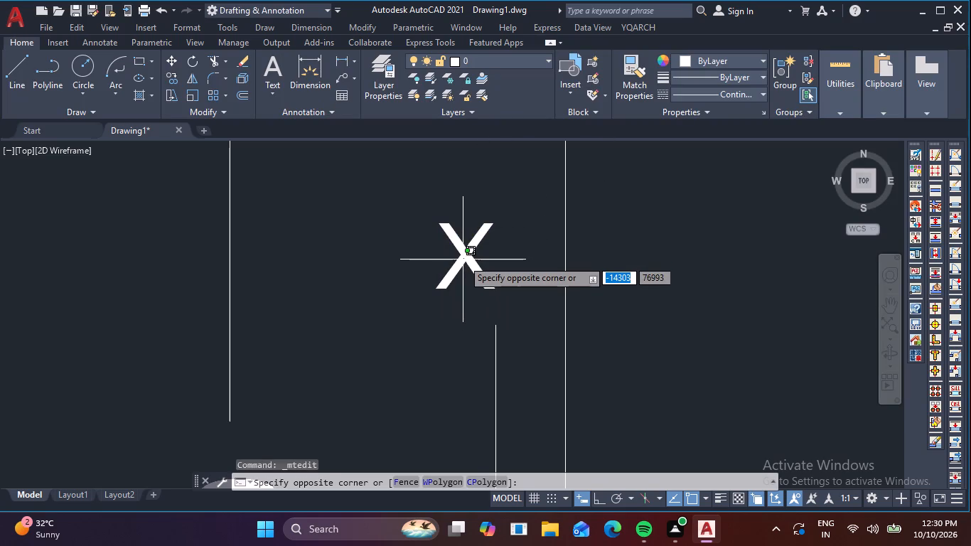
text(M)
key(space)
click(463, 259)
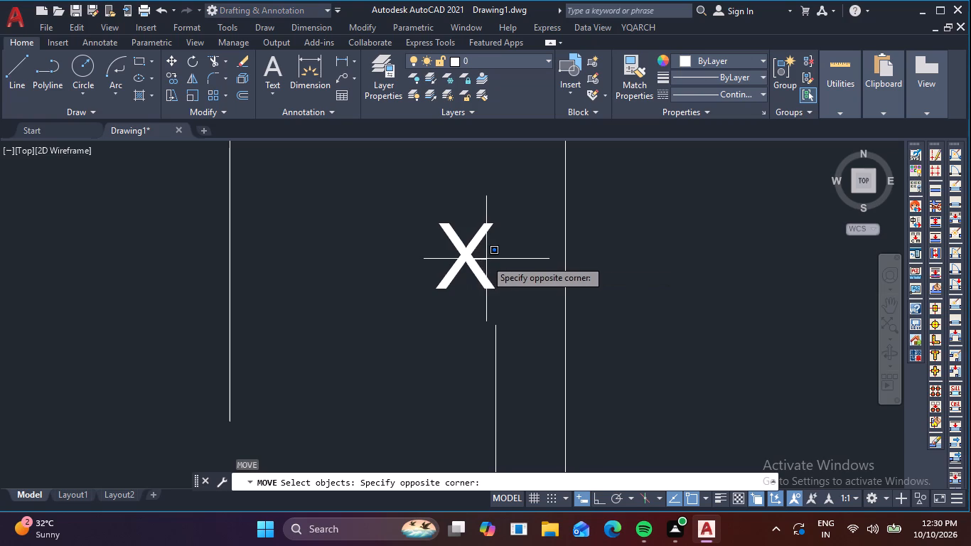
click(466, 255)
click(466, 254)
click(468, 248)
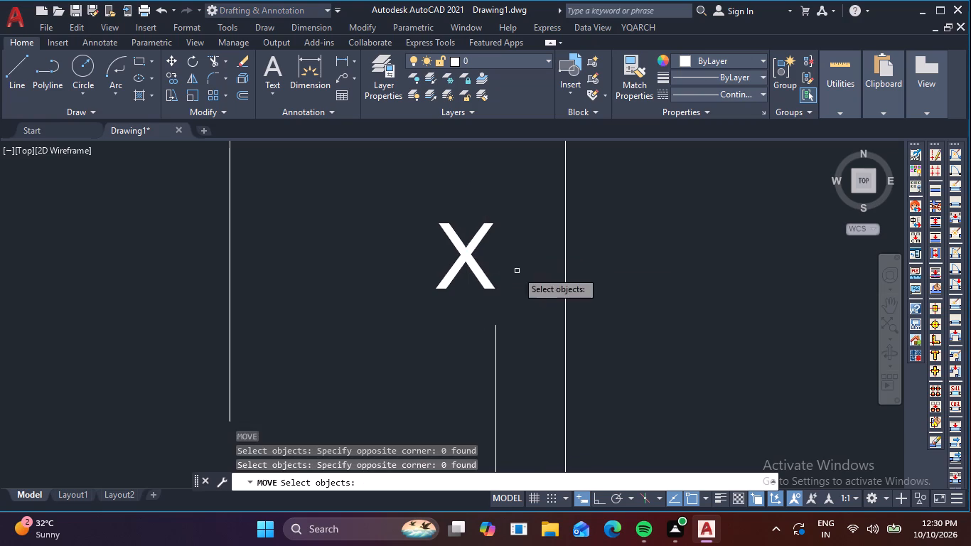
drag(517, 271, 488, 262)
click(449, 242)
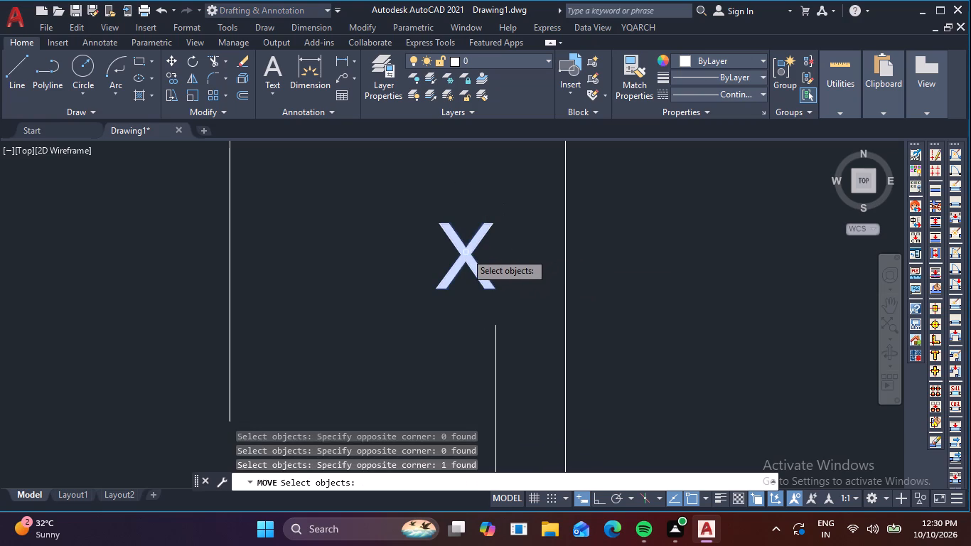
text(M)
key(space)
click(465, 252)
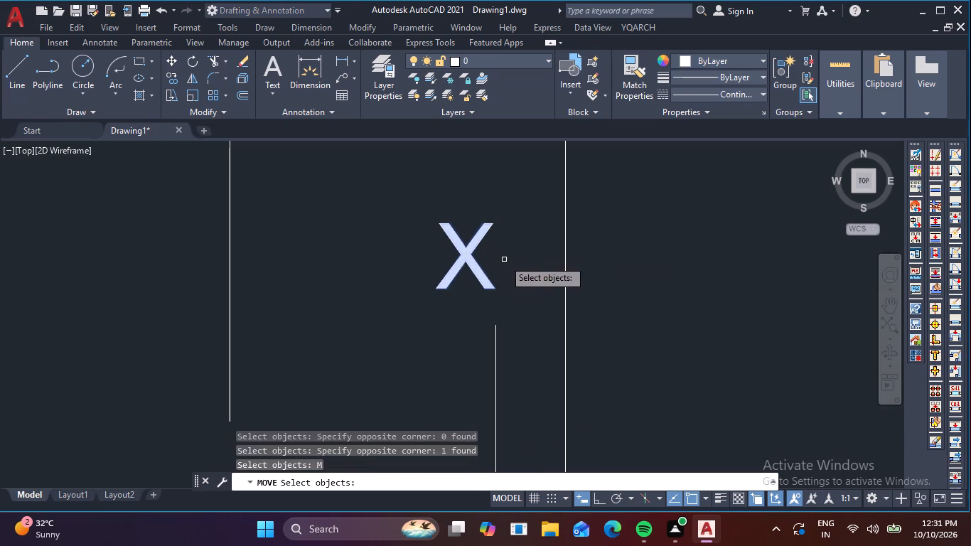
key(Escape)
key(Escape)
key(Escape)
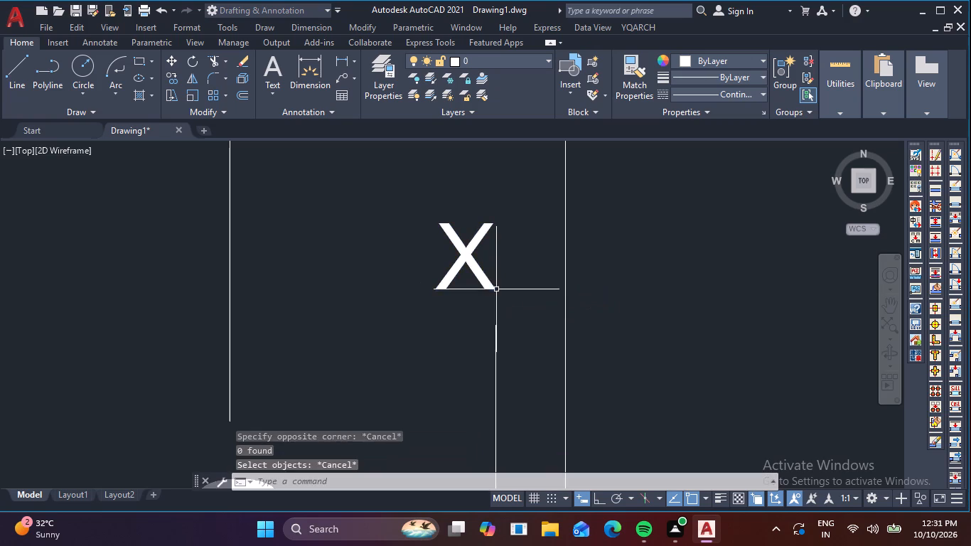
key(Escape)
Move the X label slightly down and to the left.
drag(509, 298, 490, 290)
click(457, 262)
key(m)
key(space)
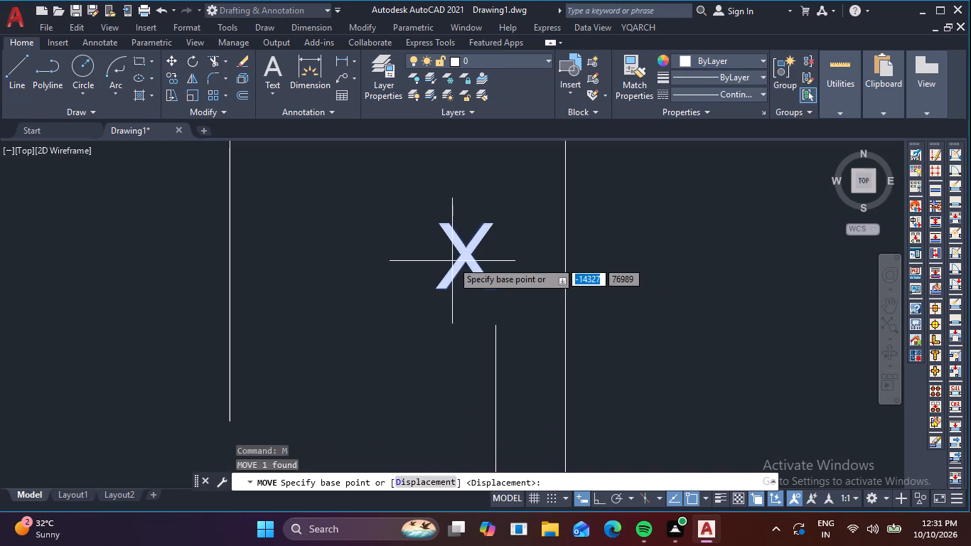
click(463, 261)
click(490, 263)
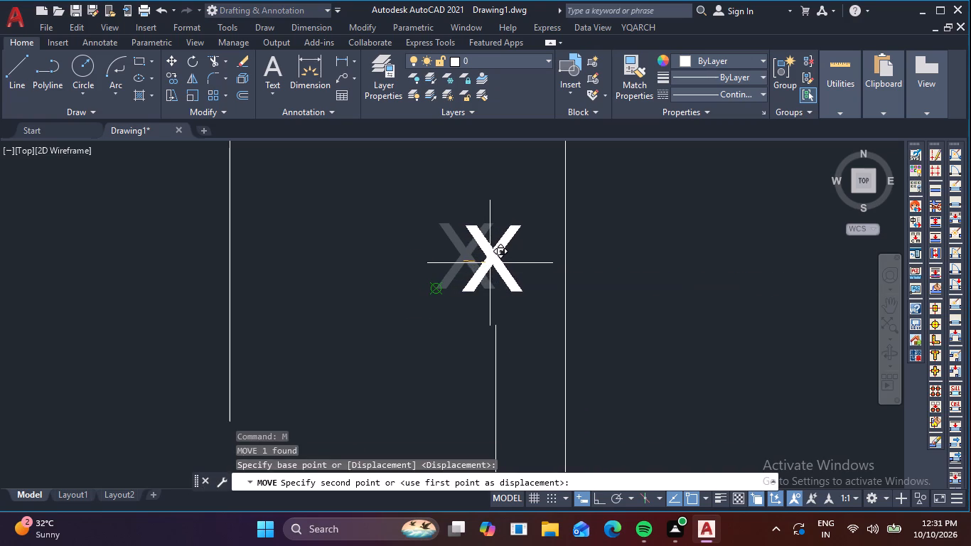
Move the X label so it is centred just above the upper end of the section mark's vertical line.
click(439, 287)
key(m)
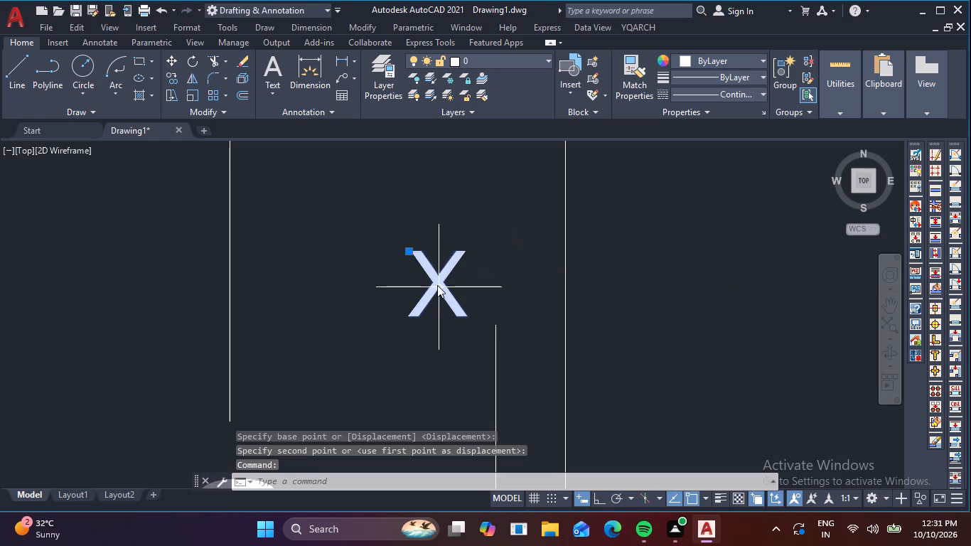
key(space)
click(437, 285)
scroll(480, 278, up, 1)
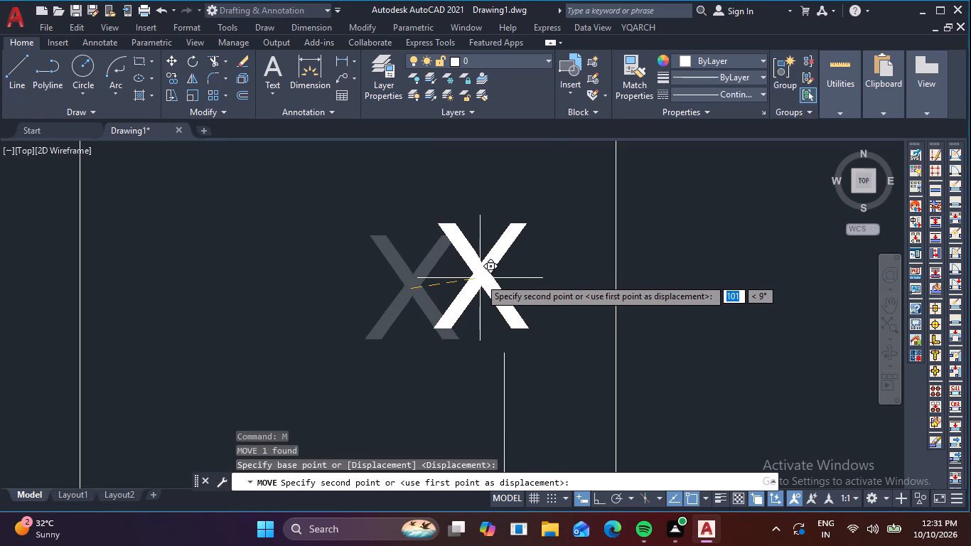
click(494, 281)
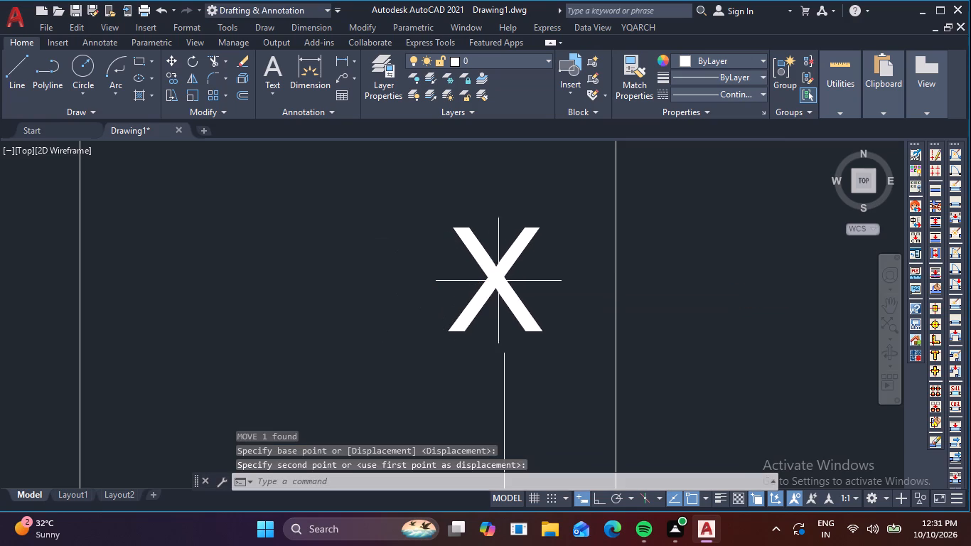
drag(547, 328, 533, 325)
click(480, 277)
scroll(494, 288, down, 2)
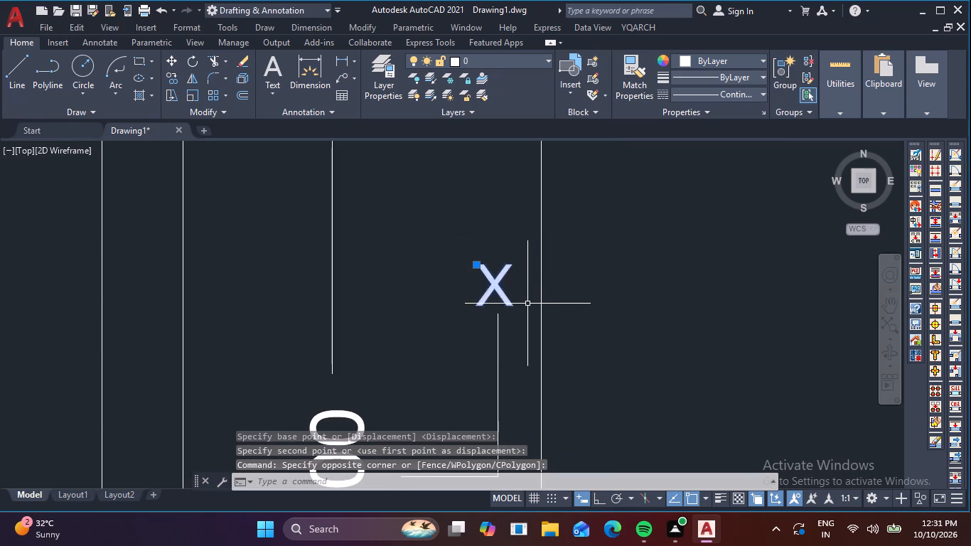
scroll(525, 306, down, 2)
key(Escape)
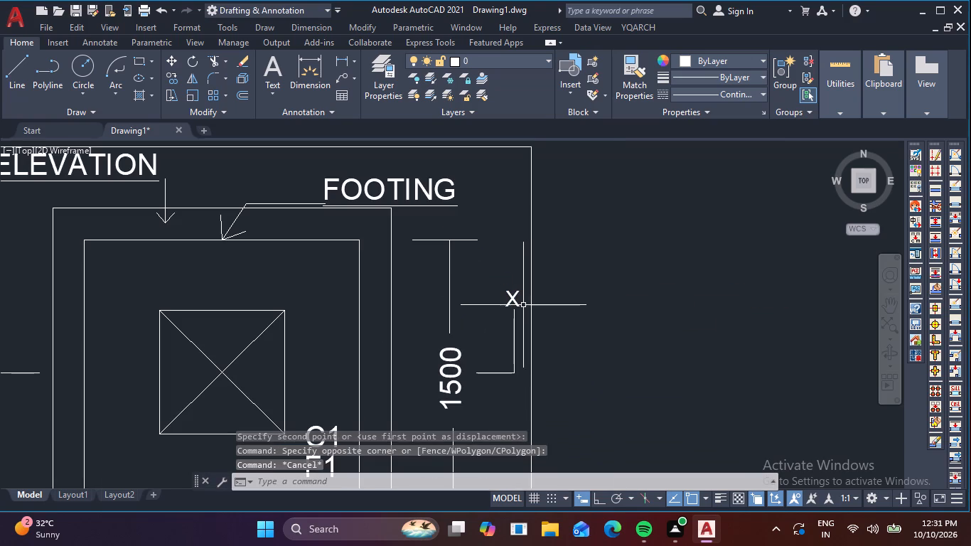
Enclose the X label in a variable-size circle using TCIRCLE with a distance offset factor of 0.1.
text(TCI)
key(space)
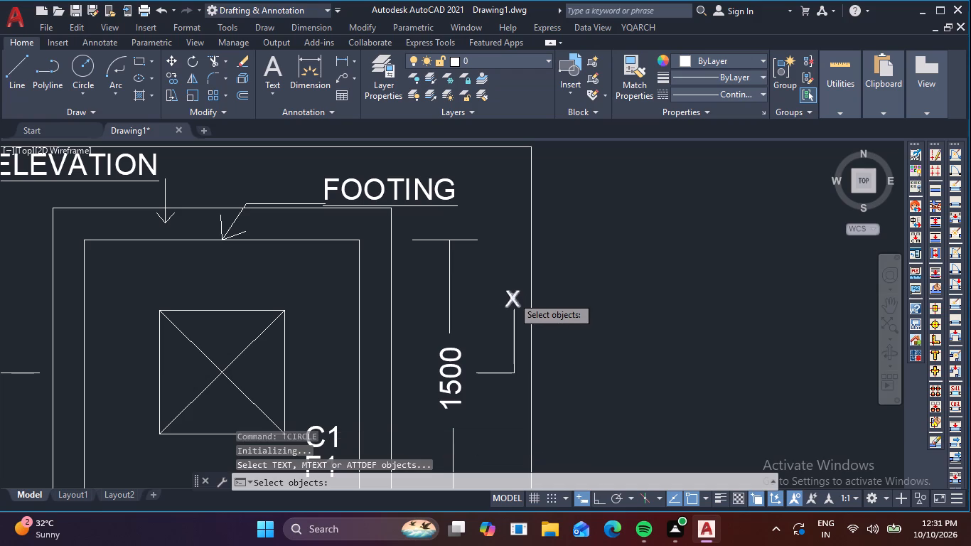
click(510, 296)
key(space)
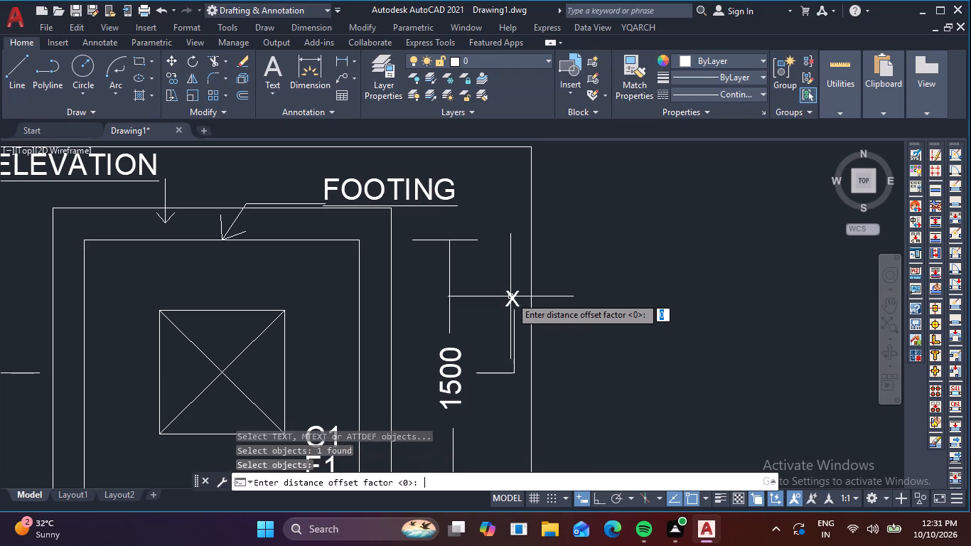
text(.1)
key(space)
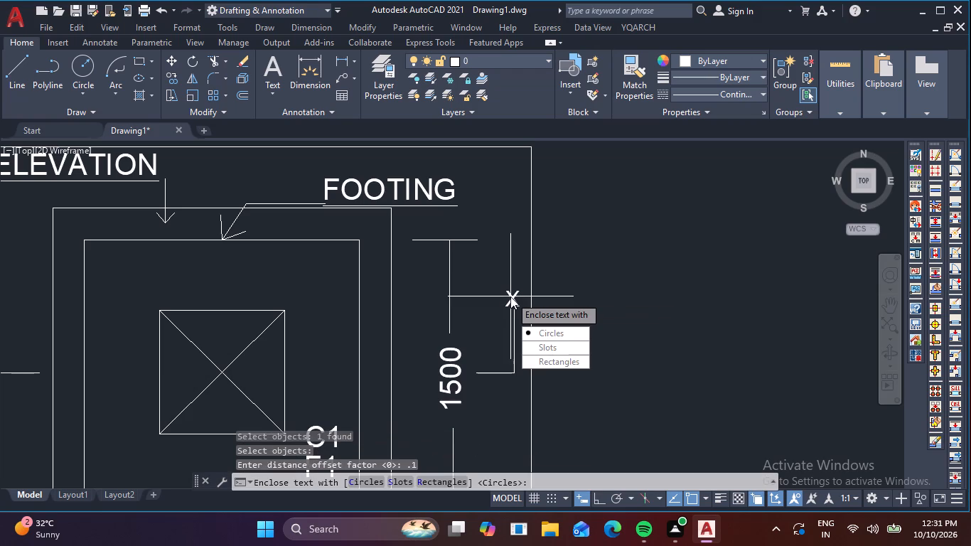
drag(544, 332, 510, 296)
drag(551, 350, 510, 296)
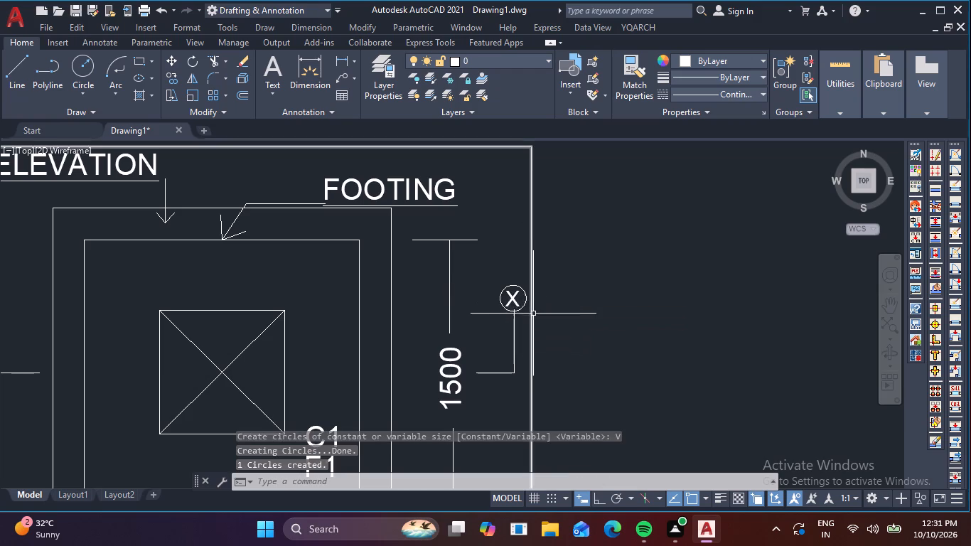
key(Escape)
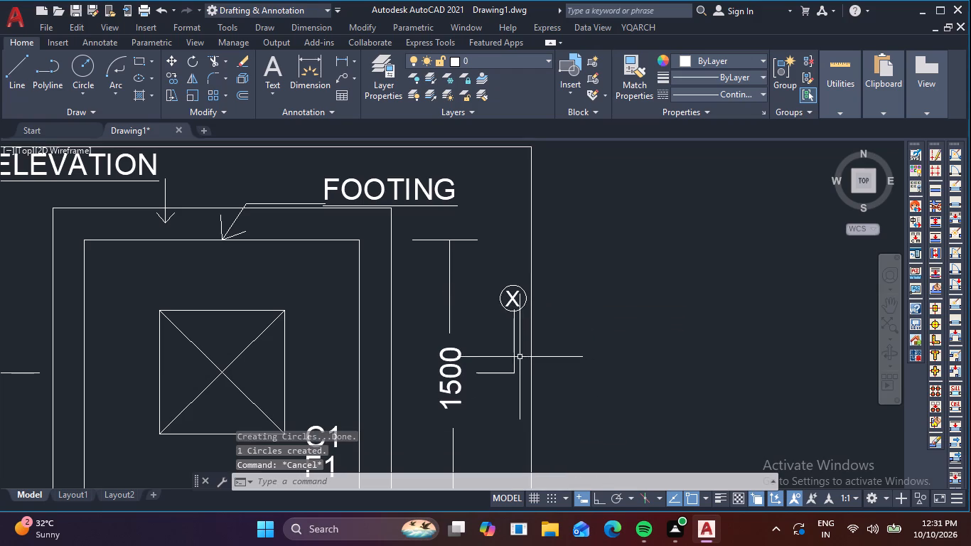
Copy the circled X and its vertical line to the outer end of the short horizontal section line on the footing's opposite side.
click(520, 356)
click(489, 282)
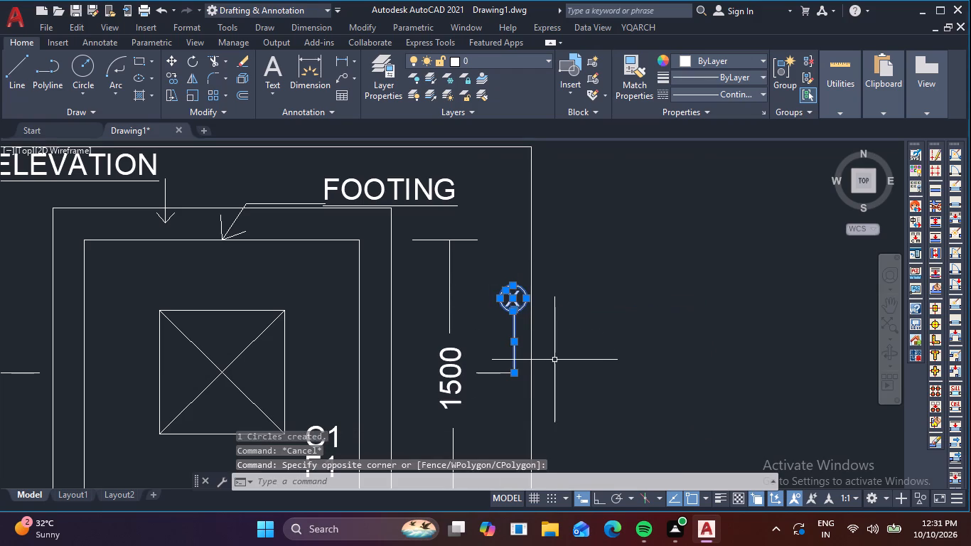
text(CO)
key(space)
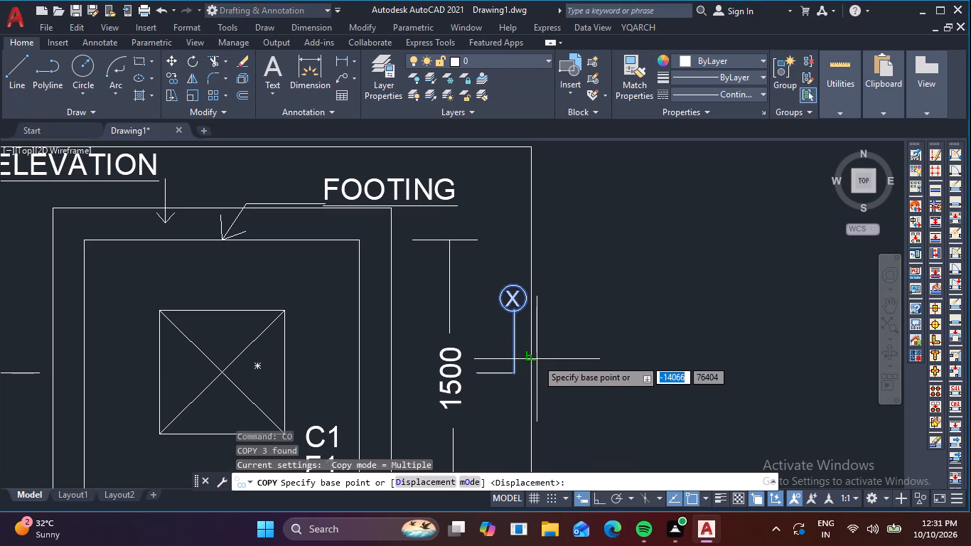
click(511, 373)
scroll(222, 409, down, 1)
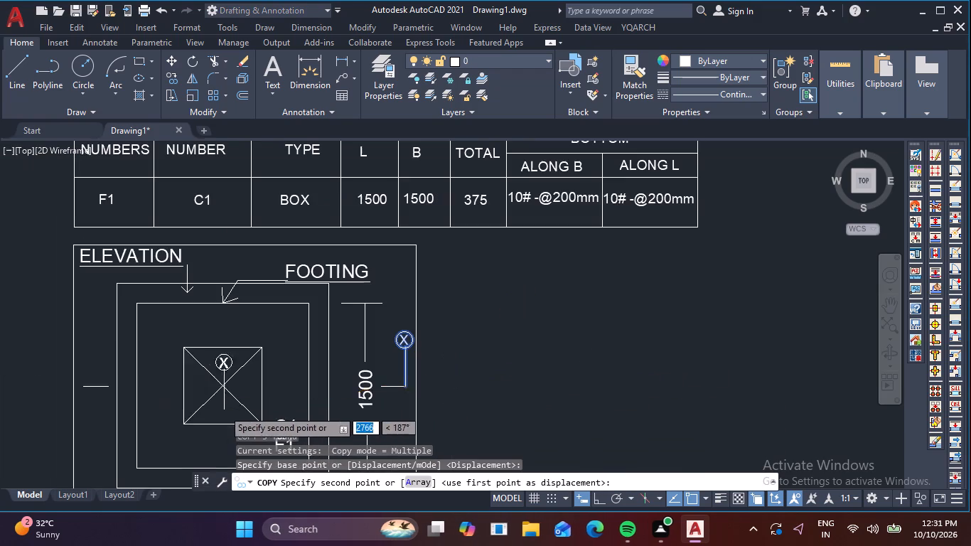
scroll(73, 381, up, 2)
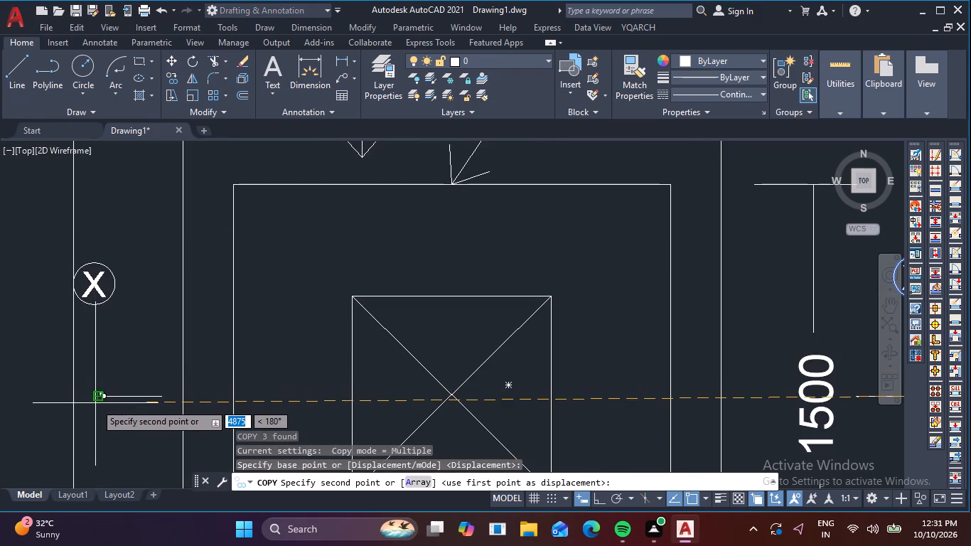
click(102, 397)
key(Escape)
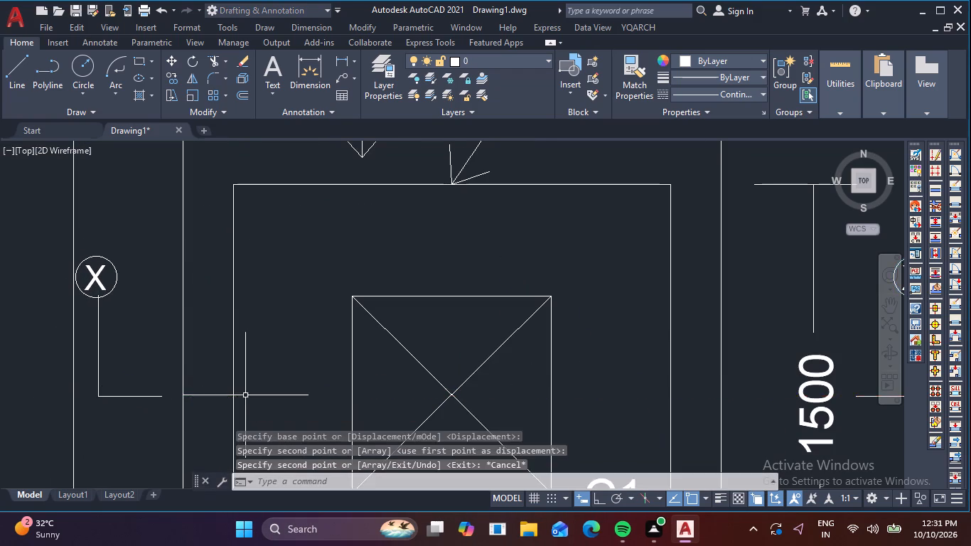
scroll(255, 390, down, 2)
scroll(328, 368, down, 1)
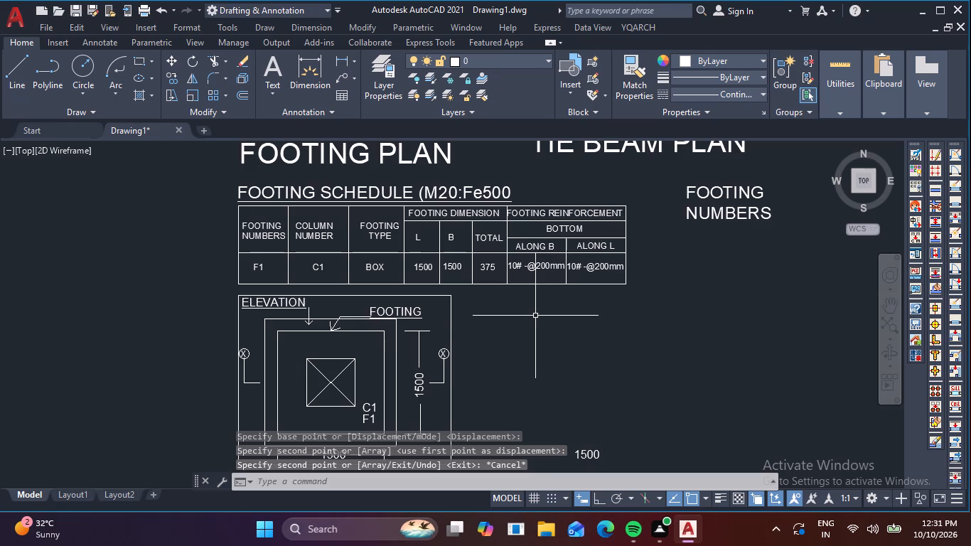
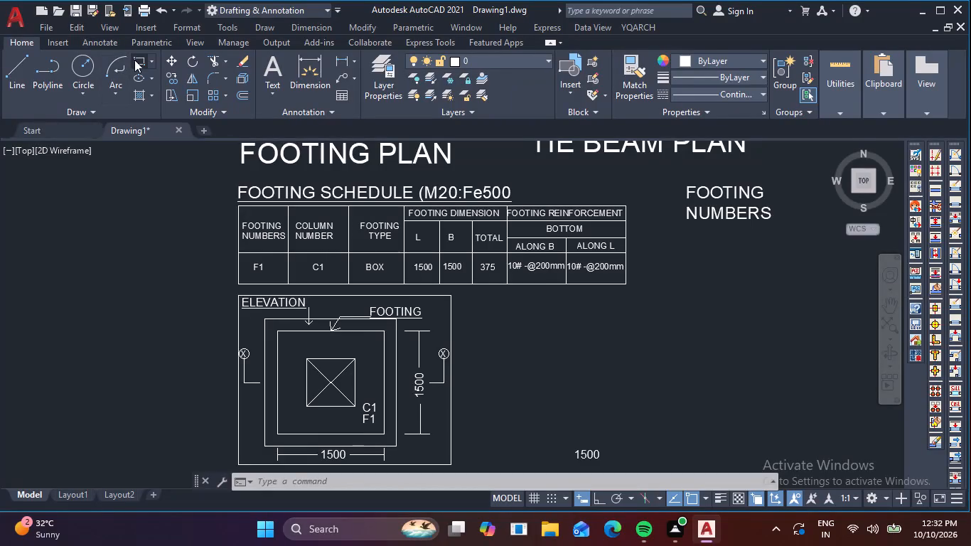
Draw a rectangular frame about 4621 wide and 4146 high, sharing the footing plan frame's right edge.
middle_drag(358, 176, 247, 36)
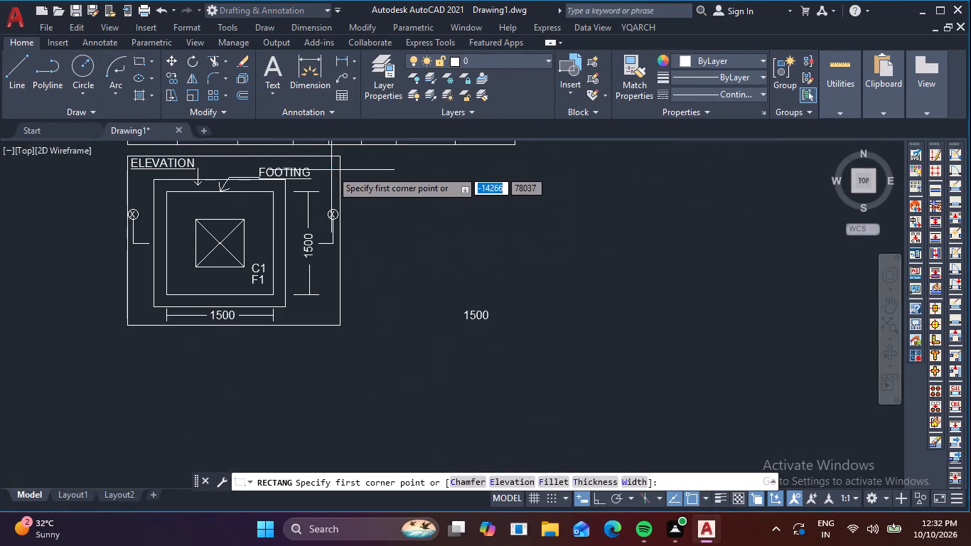
click(341, 159)
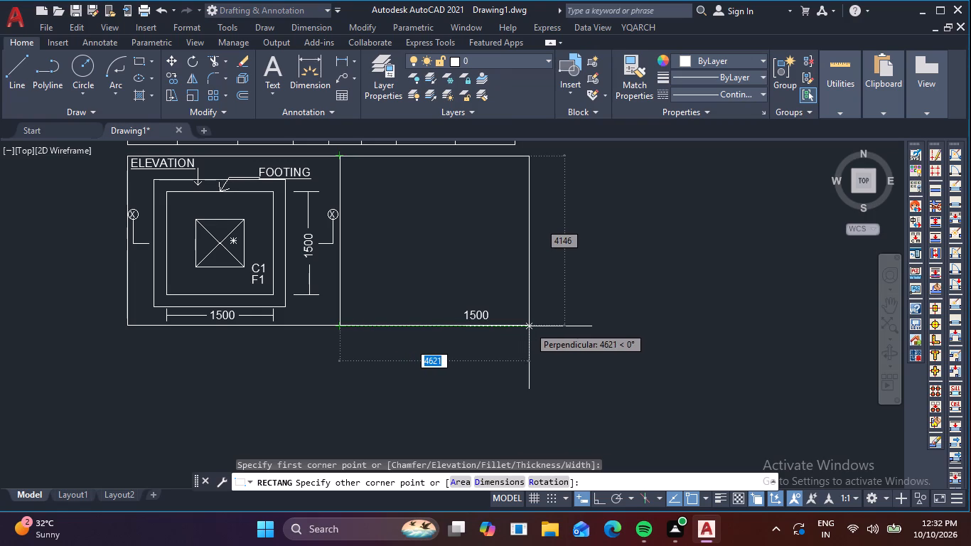
click(529, 326)
key(Escape)
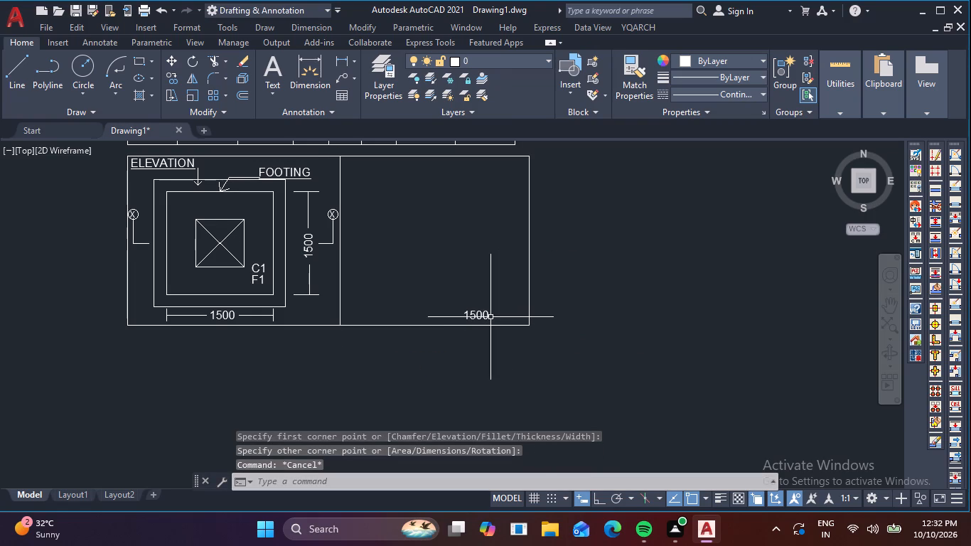
Delete the stray 1500 text inside the new empty frame.
click(490, 317)
click(468, 318)
key(Delete)
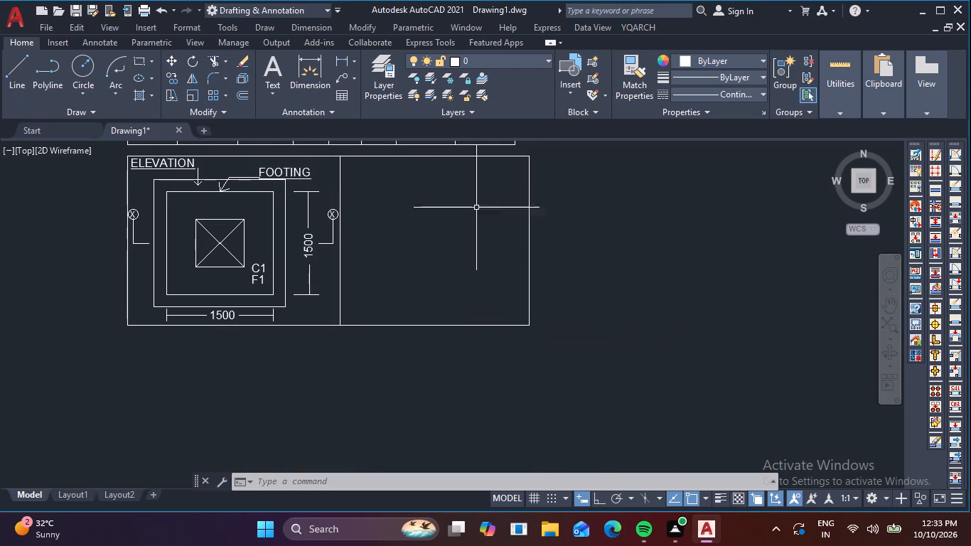
key(Escape)
key(Escape)
Draw a vertical line with Ortho on in the left part of the new frame, clear of its upper and lower edges.
text(L)
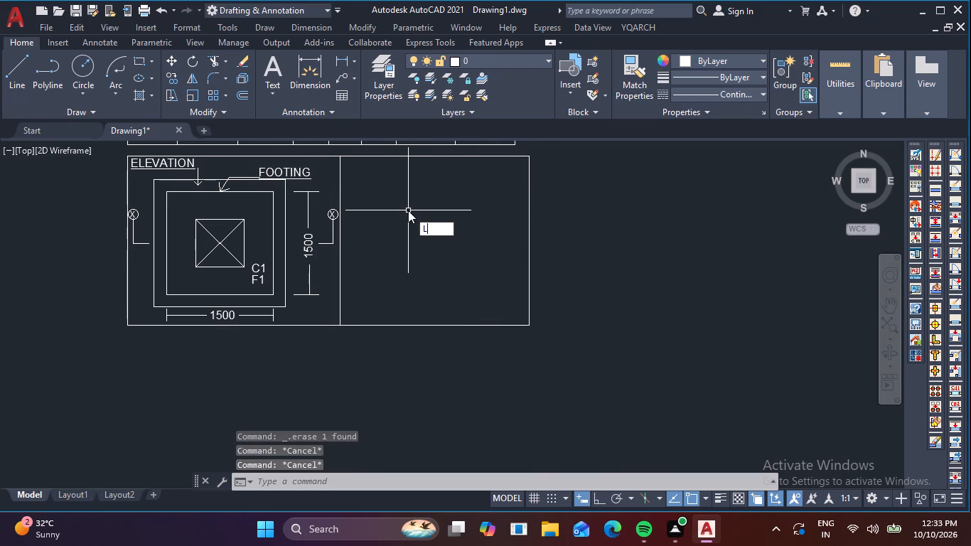
key(space)
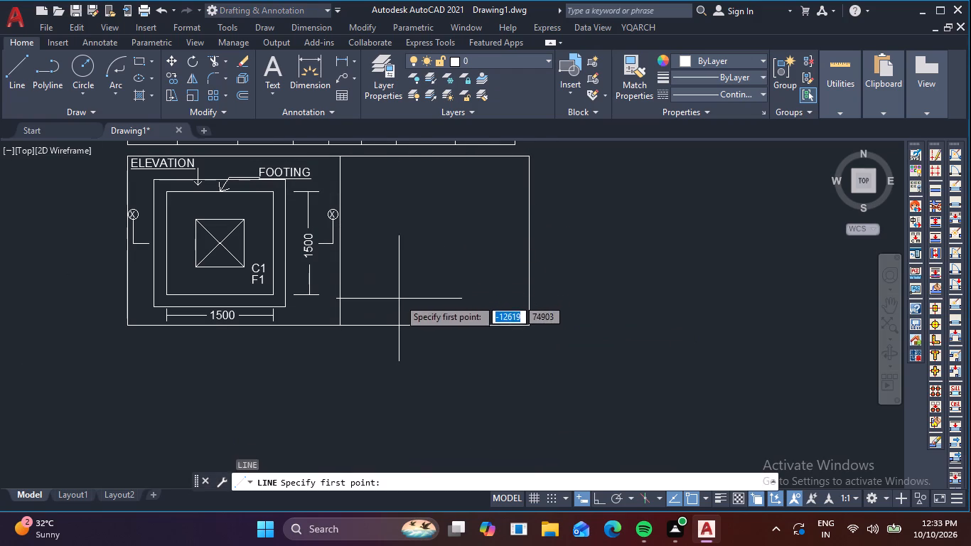
click(399, 299)
key(F8)
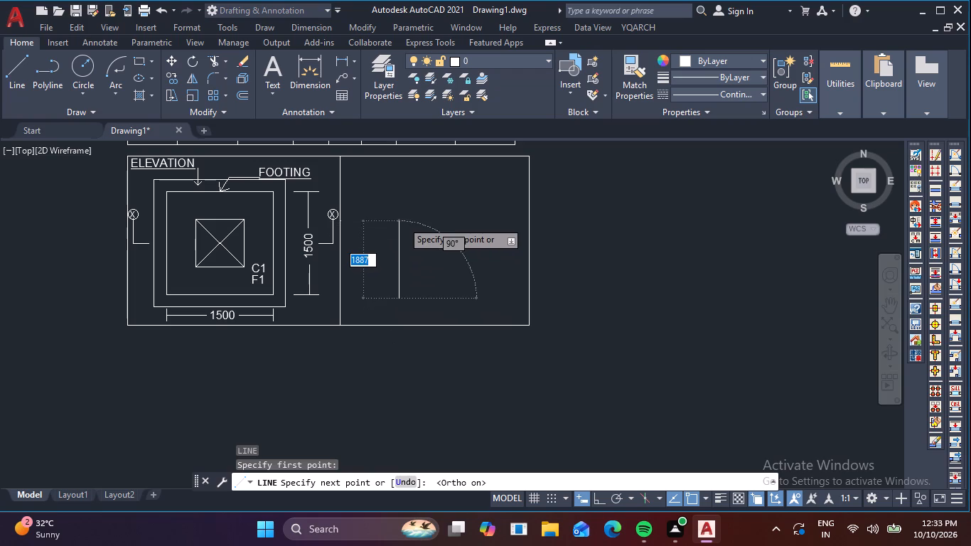
click(397, 193)
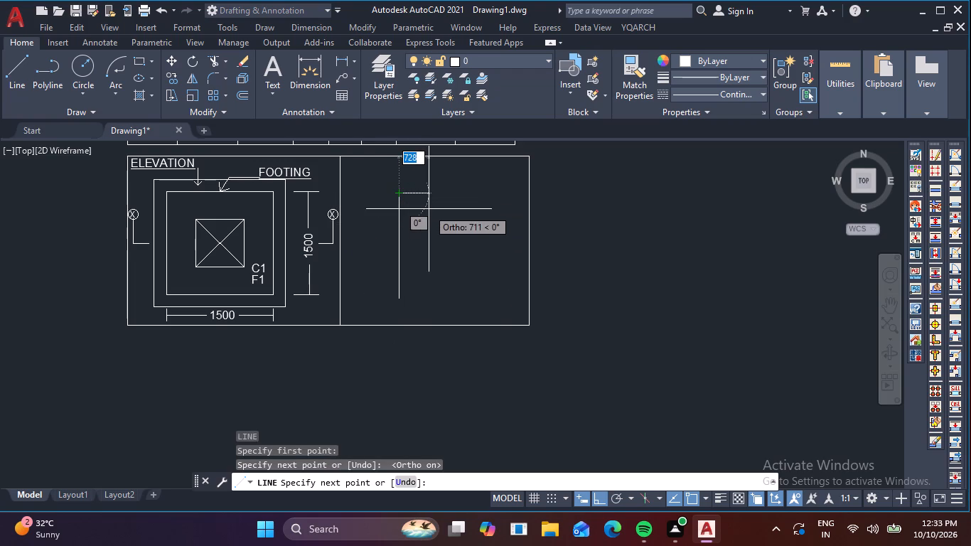
key(Escape)
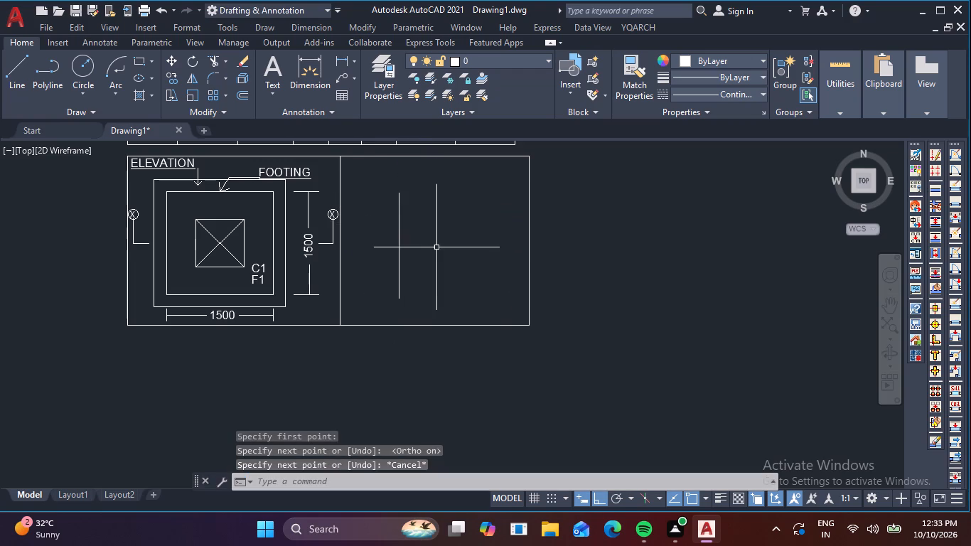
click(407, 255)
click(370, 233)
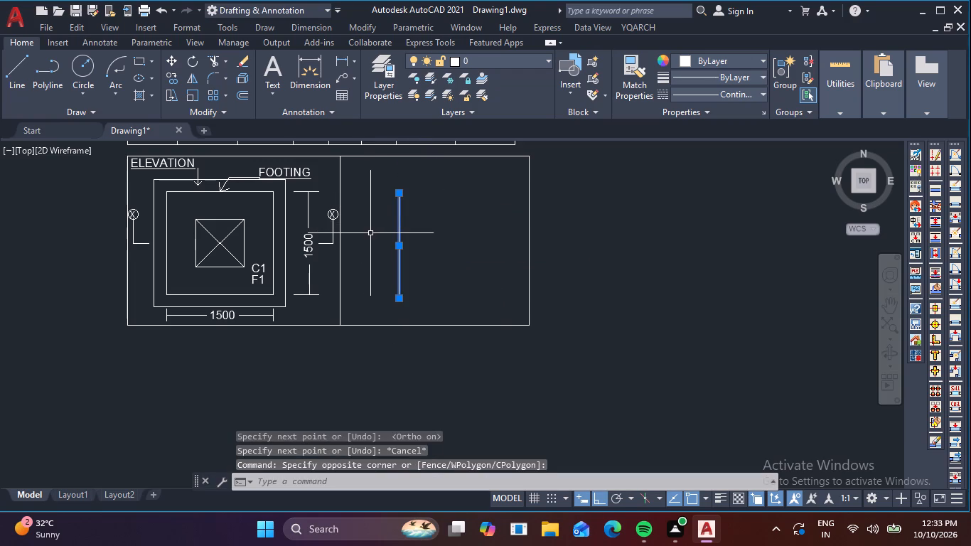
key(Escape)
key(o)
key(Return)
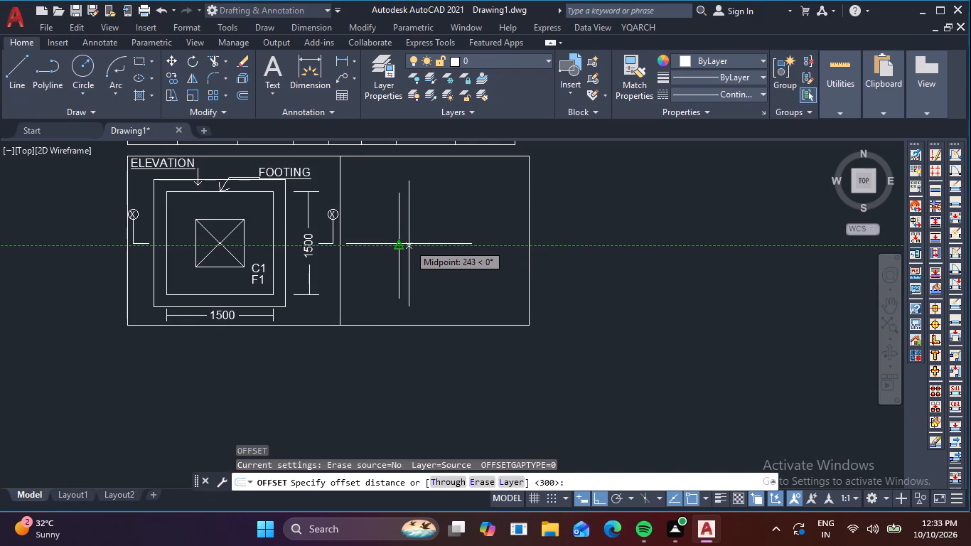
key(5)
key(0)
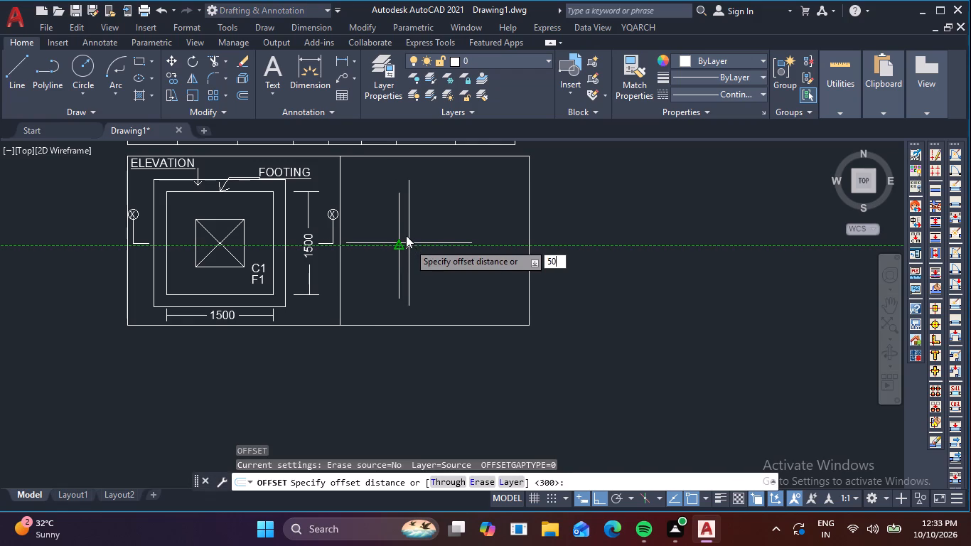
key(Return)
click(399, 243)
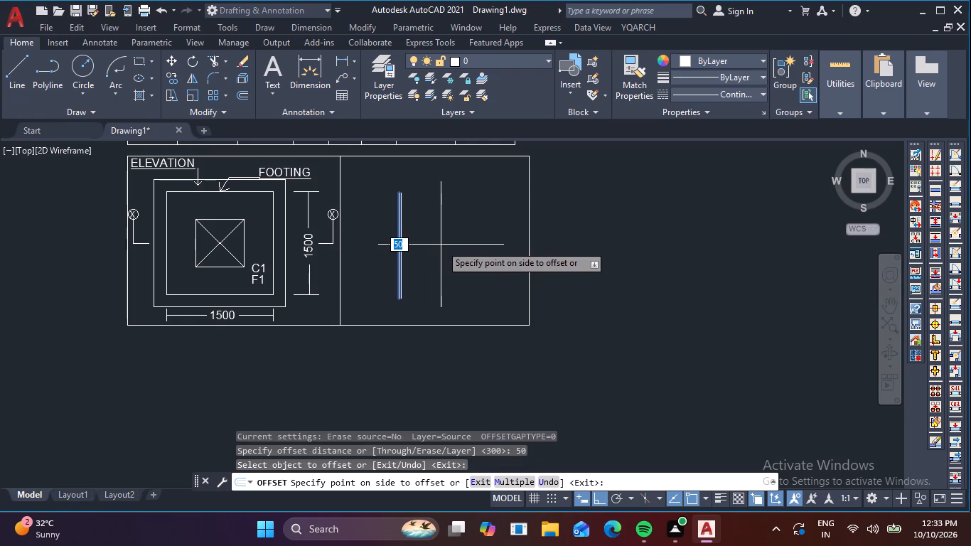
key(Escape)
Offset the vertical line in the new frame by 100 to its right.
key(o)
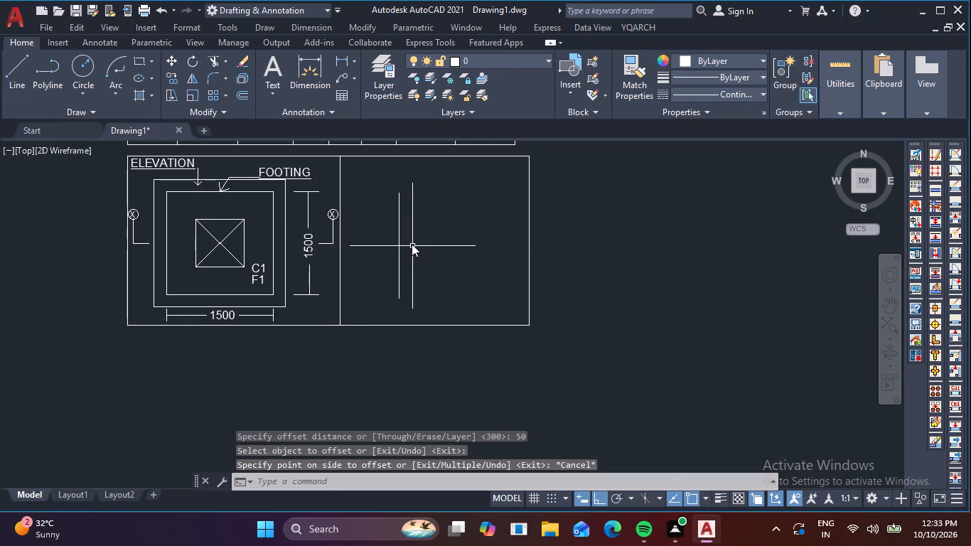
key(Return)
key(1)
text(00)
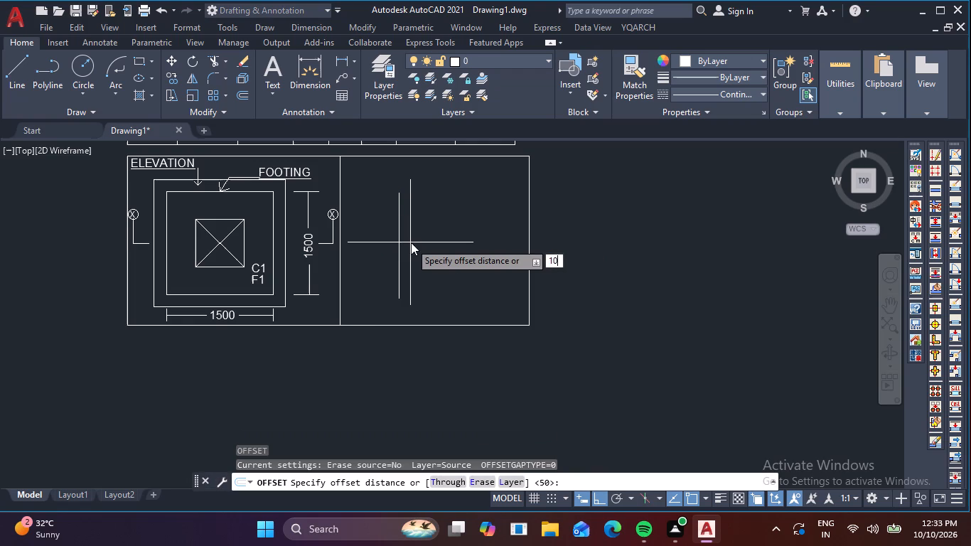
key(Return)
click(399, 241)
click(431, 242)
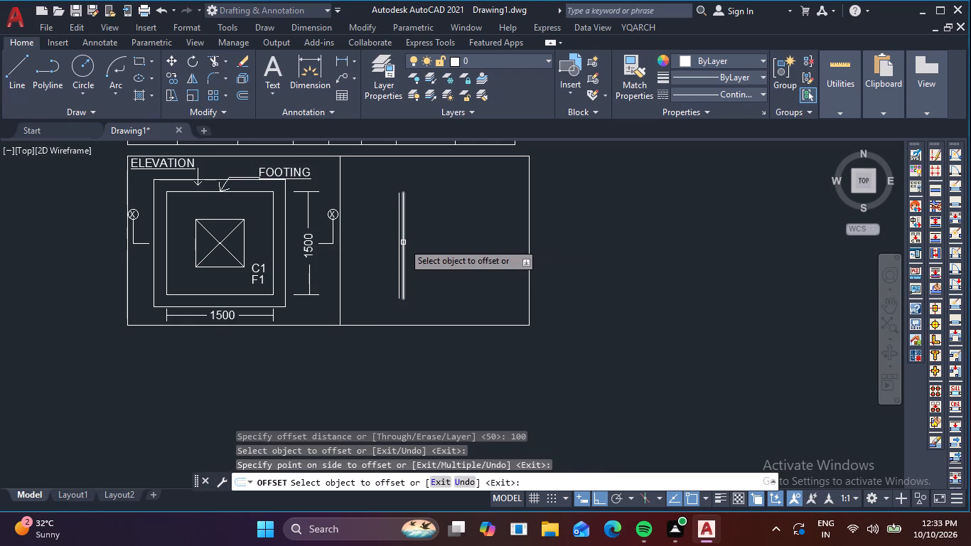
scroll(402, 240, up, 2)
key(Escape)
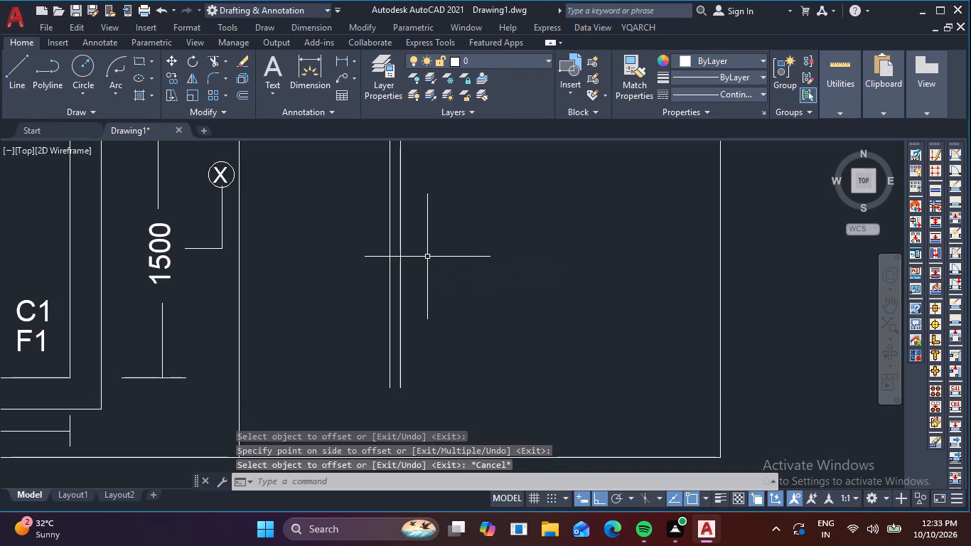
key(Escape)
Close the lower end of the two parallel vertical lines with a short horizontal line.
scroll(427, 259, down, 2)
scroll(427, 321, up, 2)
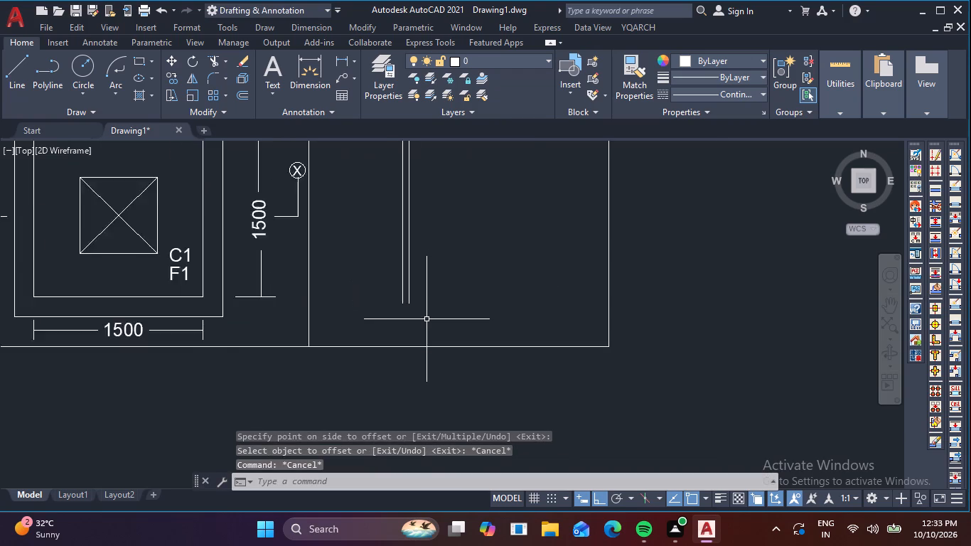
key(l)
key(space)
click(396, 296)
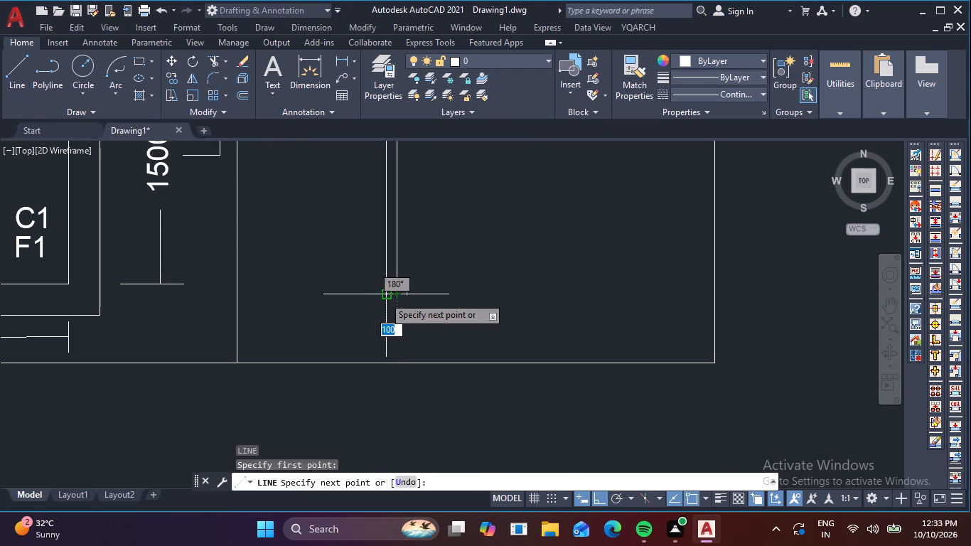
click(384, 296)
key(Escape)
Draw lines from the strip's left edge above its lower end: 150 outward, 100 up, and across to the strip's right edge.
scroll(446, 281, down, 1)
middle_drag(447, 287, 451, 326)
key(l)
key(space)
scroll(393, 296, up, 2)
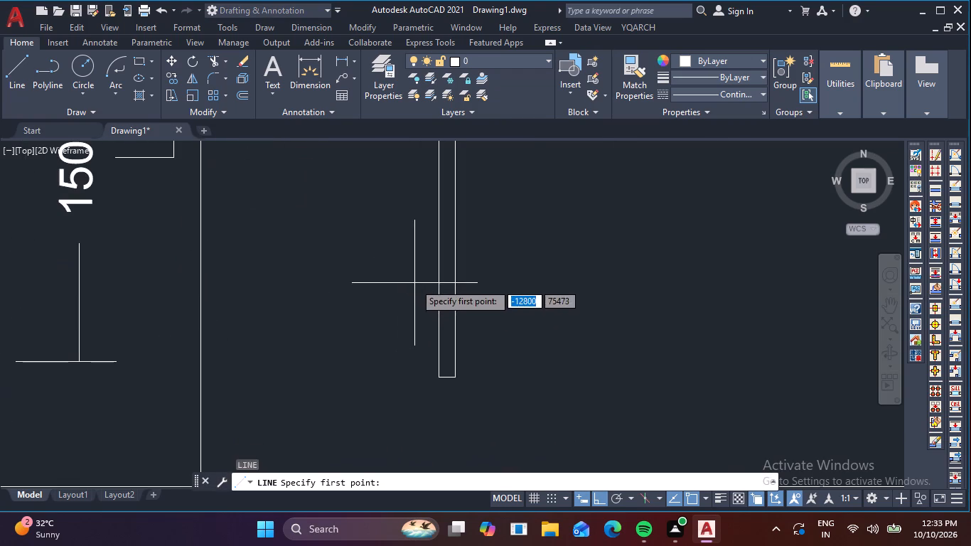
click(439, 278)
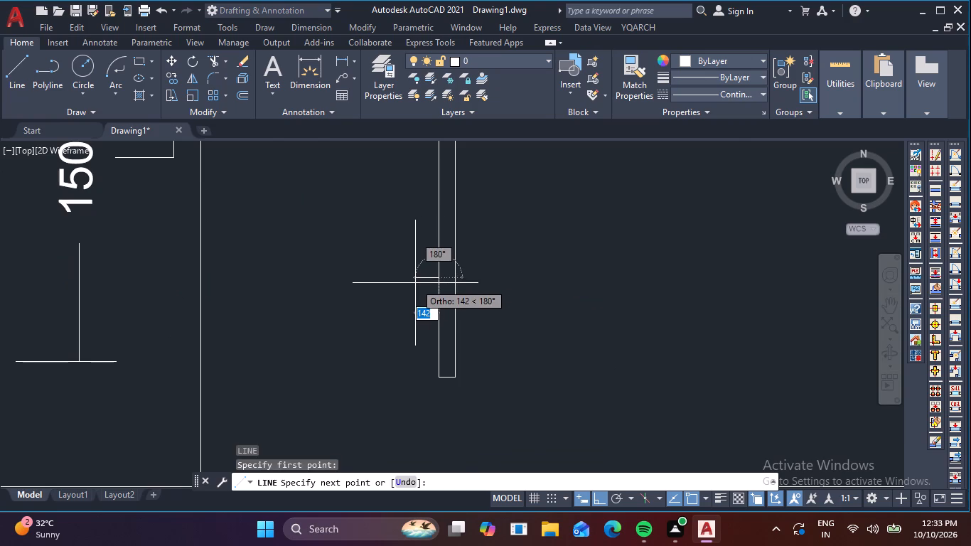
text(150)
key(Return)
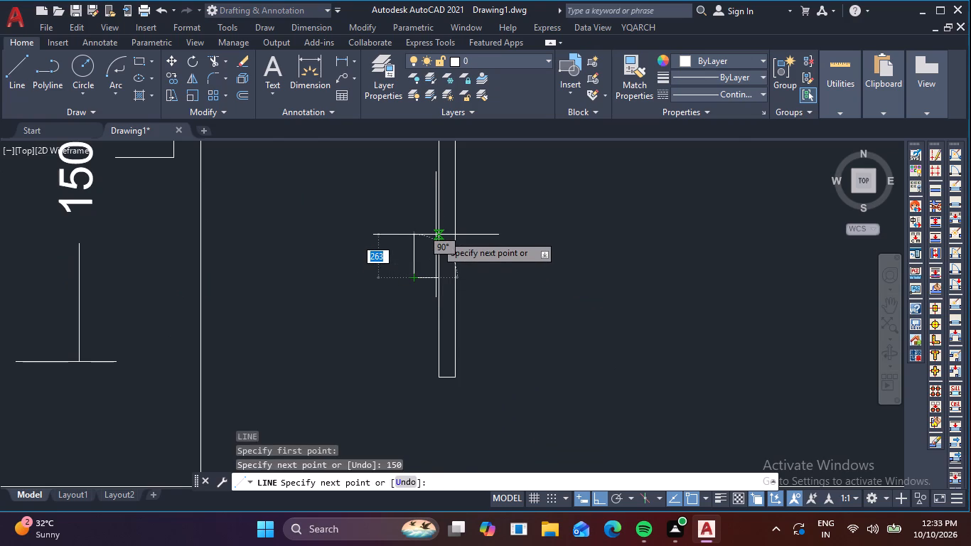
text(100)
key(Return)
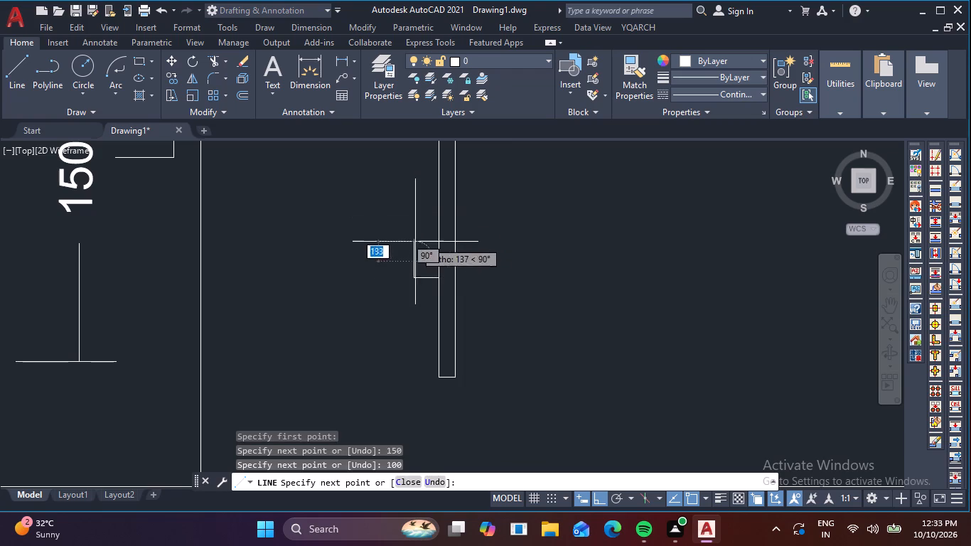
click(452, 266)
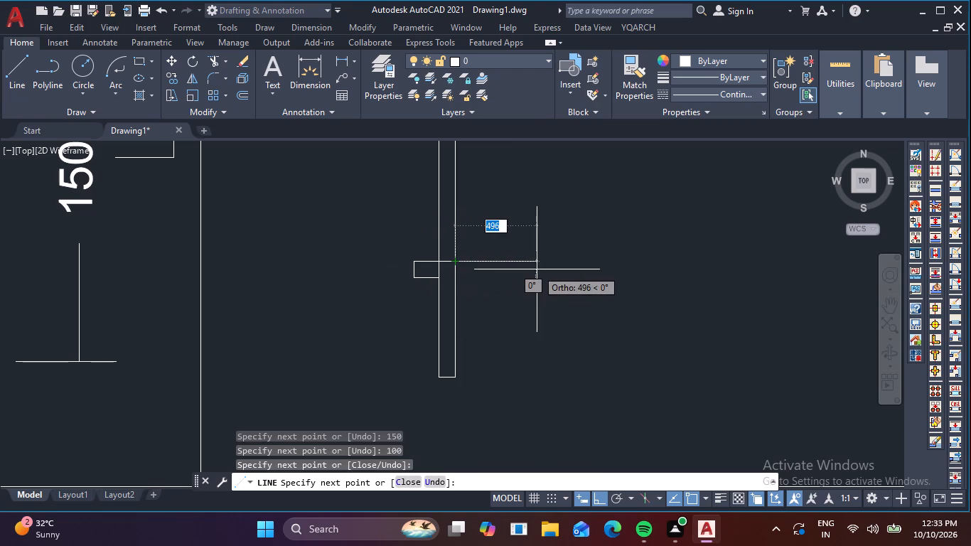
Complete the crossbar outline by extending it 150 beyond the strip's right edge, 100 down, and back to its starting point.
key(1)
key(5)
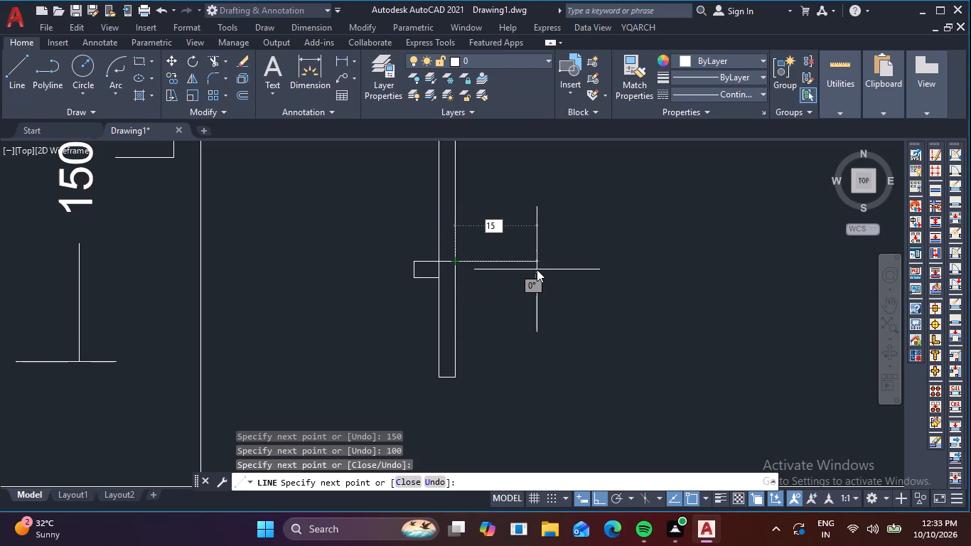
key(0)
key(Return)
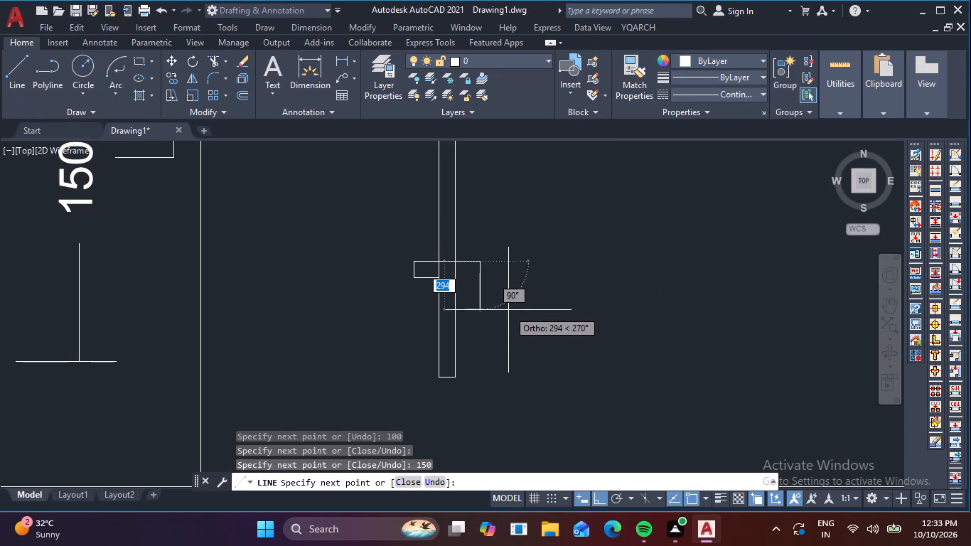
key(1)
key(0)
key(0)
key(Return)
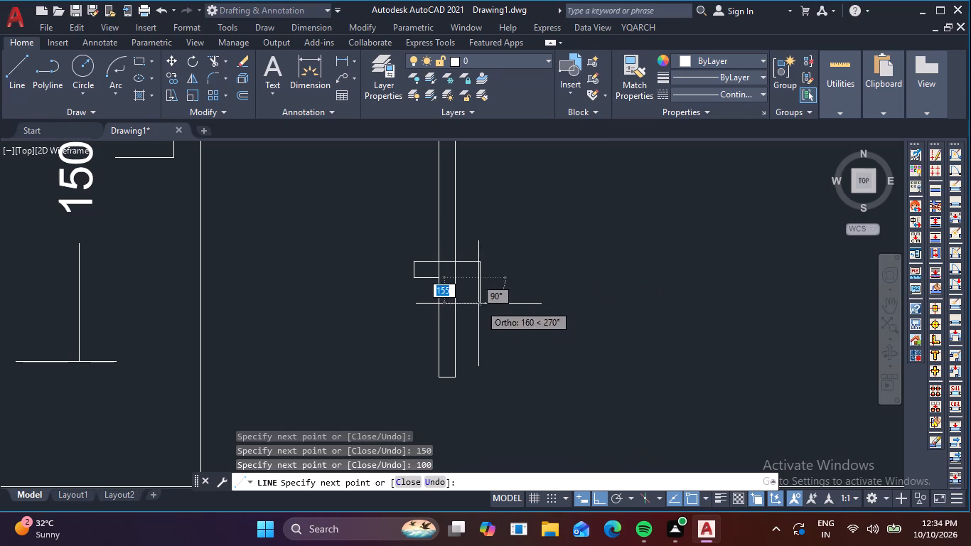
click(438, 280)
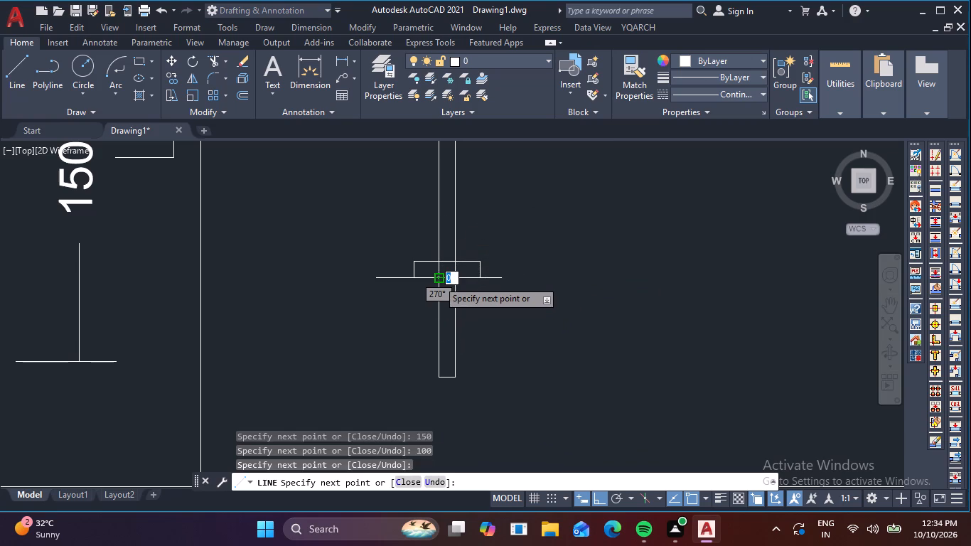
key(Escape)
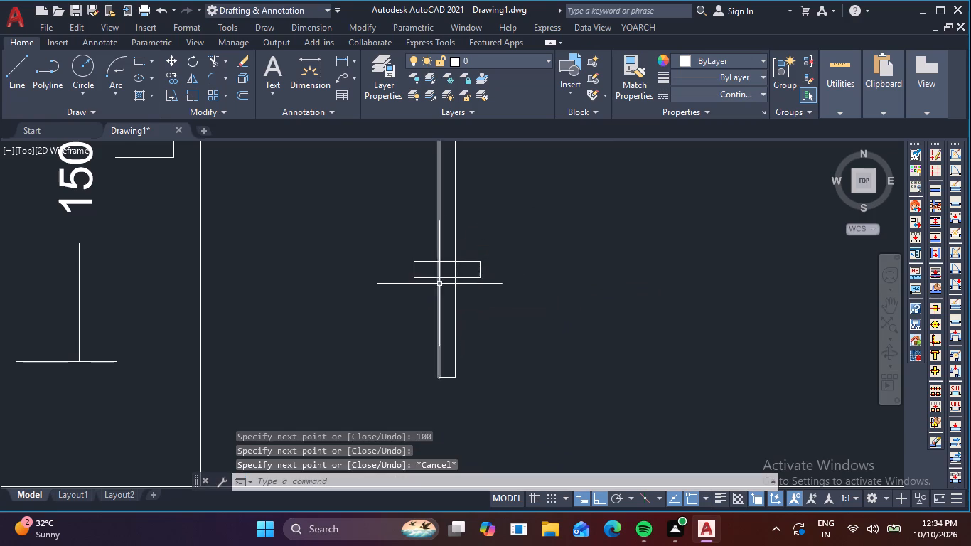
Close the upper end of the vertical strip with a short horizontal line between its two edges.
scroll(439, 284, down, 2)
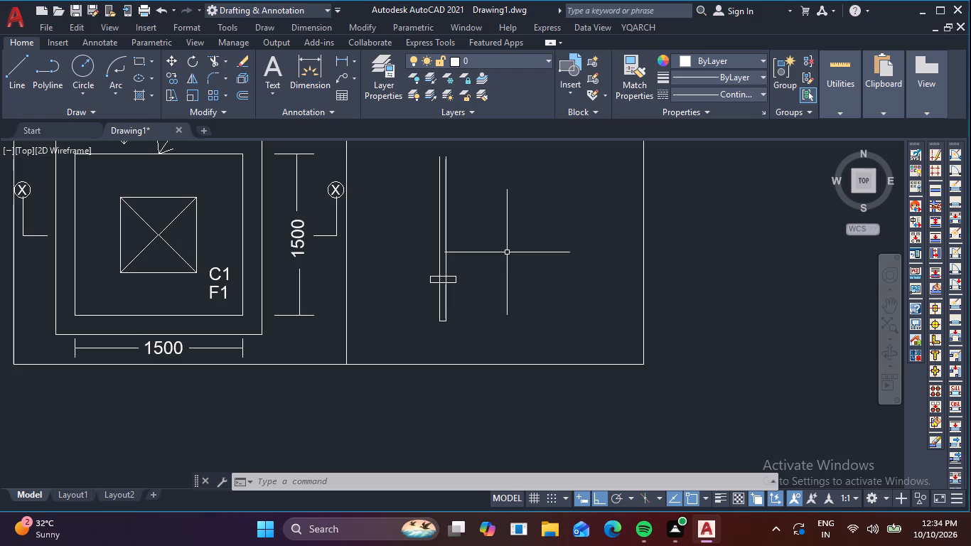
middle_drag(507, 252, 489, 338)
scroll(435, 249, up, 1)
middle_drag(439, 253, 451, 291)
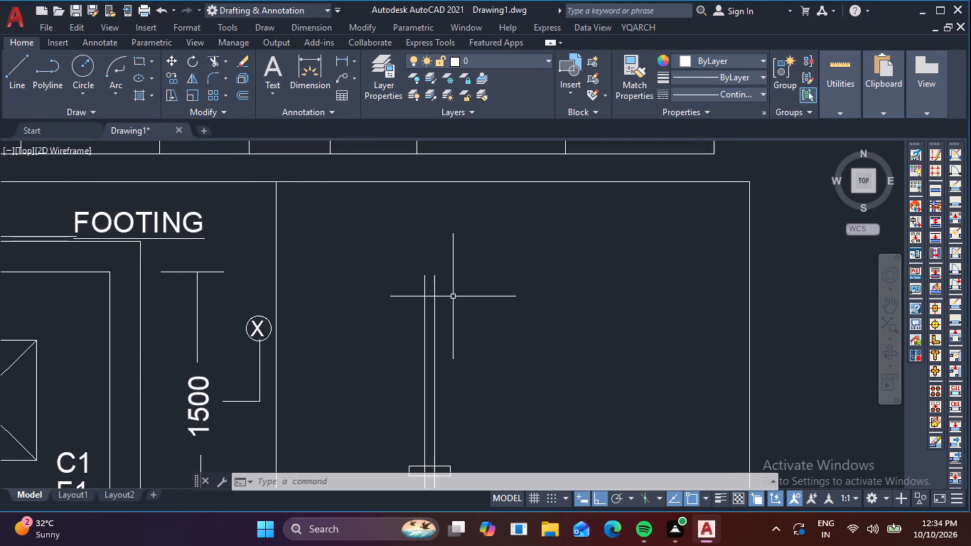
text(L)
key(space)
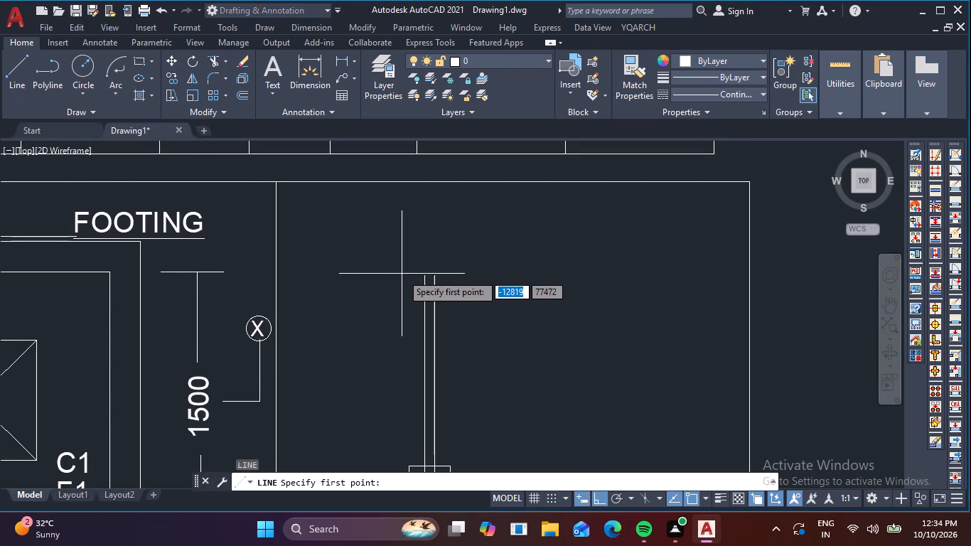
click(426, 275)
click(434, 276)
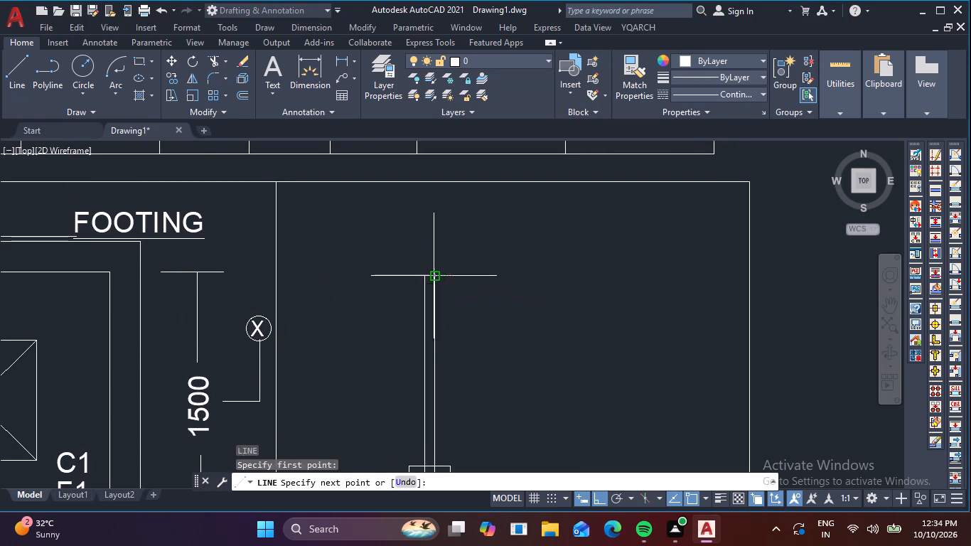
key(space)
Draw lines from the strip's left edge just below its top: 80 outward, 50 and 20 down, and across to the strip's right edge.
key(space)
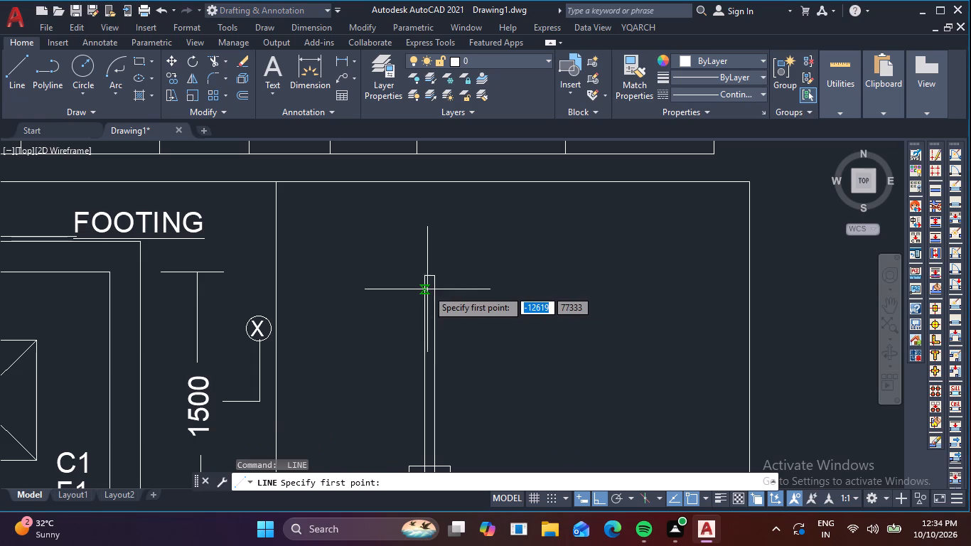
click(425, 289)
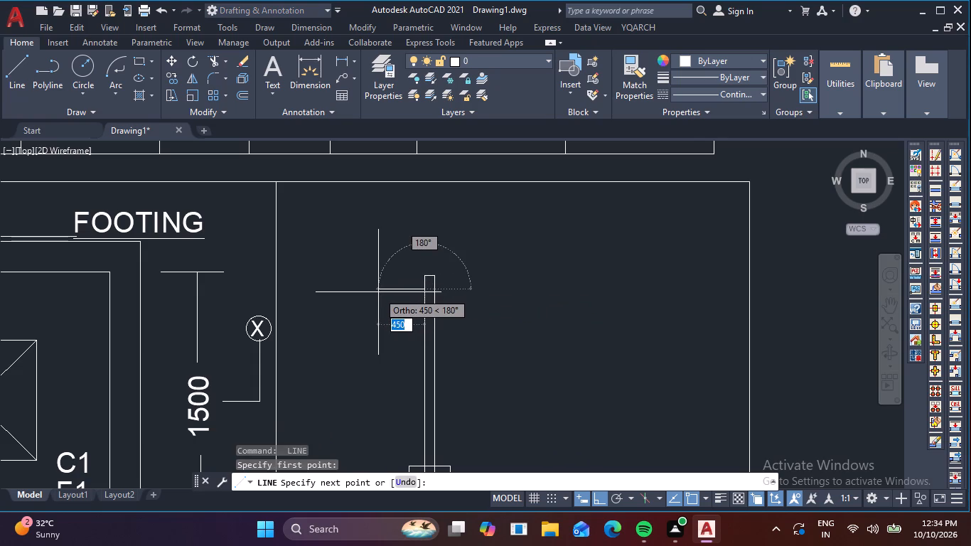
scroll(380, 291, down, 1)
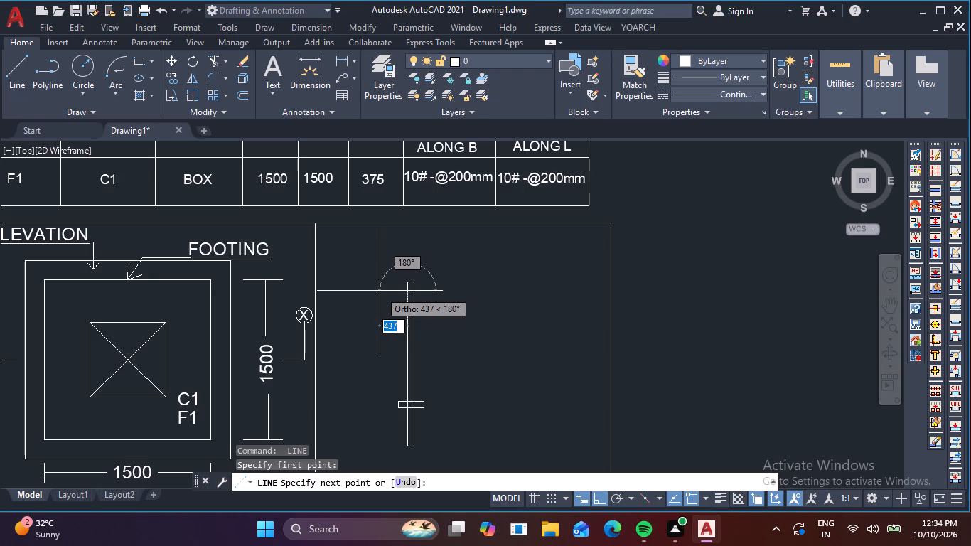
text(80)
key(Return)
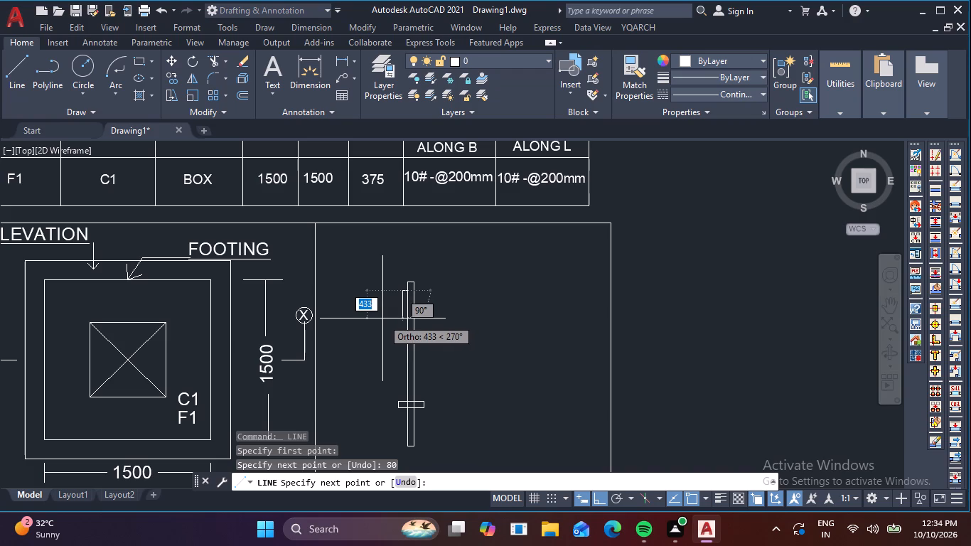
key(5)
key(0)
key(Return)
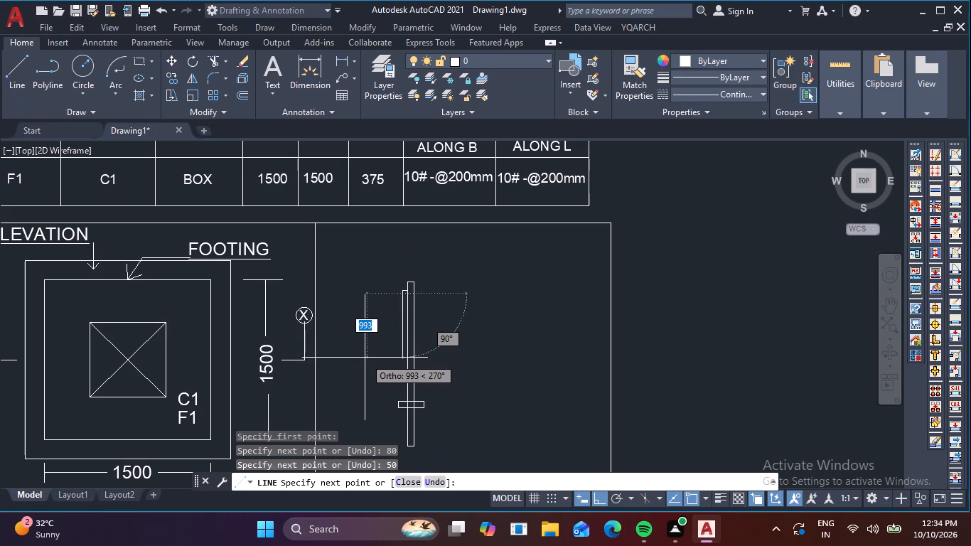
key(2)
key(0)
key(Return)
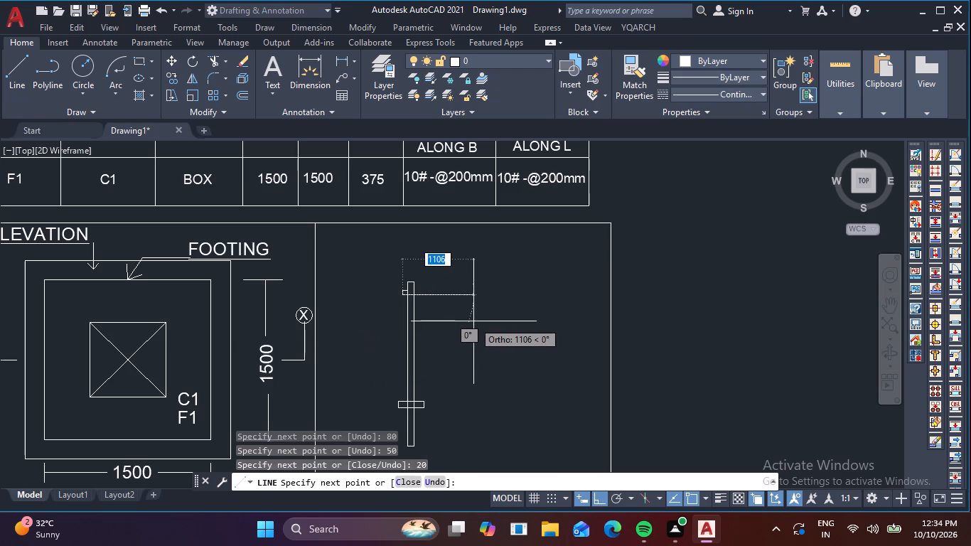
scroll(417, 299, up, 1)
click(408, 291)
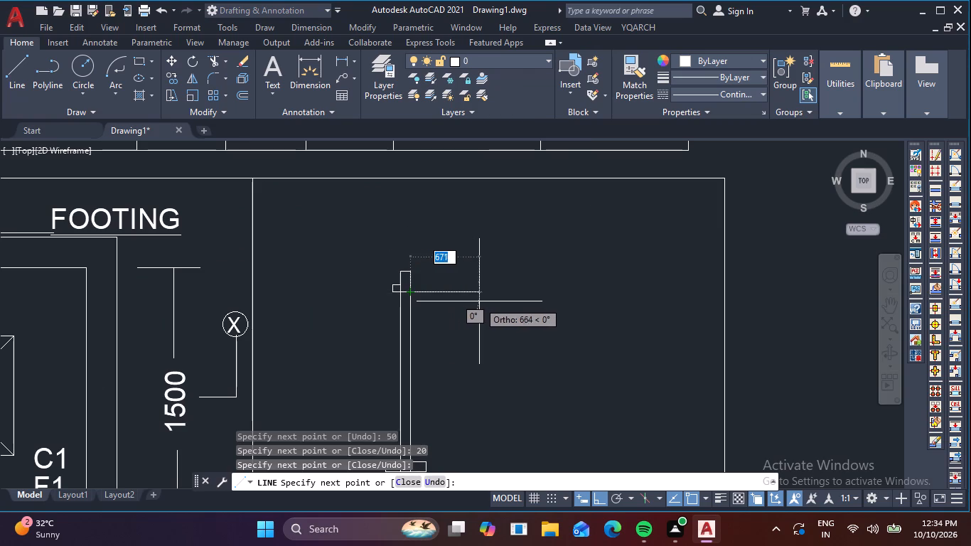
Complete the upper crossbar outline by extending it 80 beyond the strip's right edge, 80 up, and back to its starting point.
text(80)
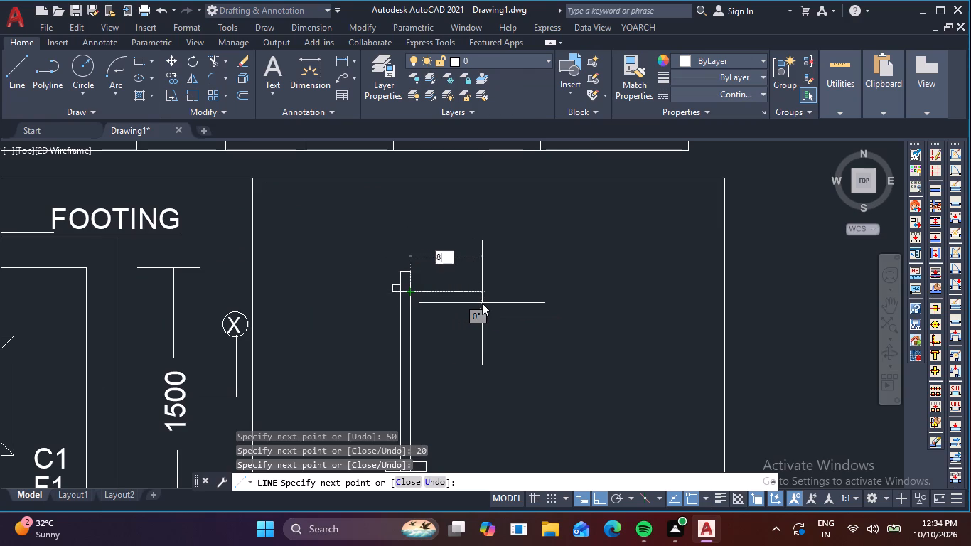
key(Return)
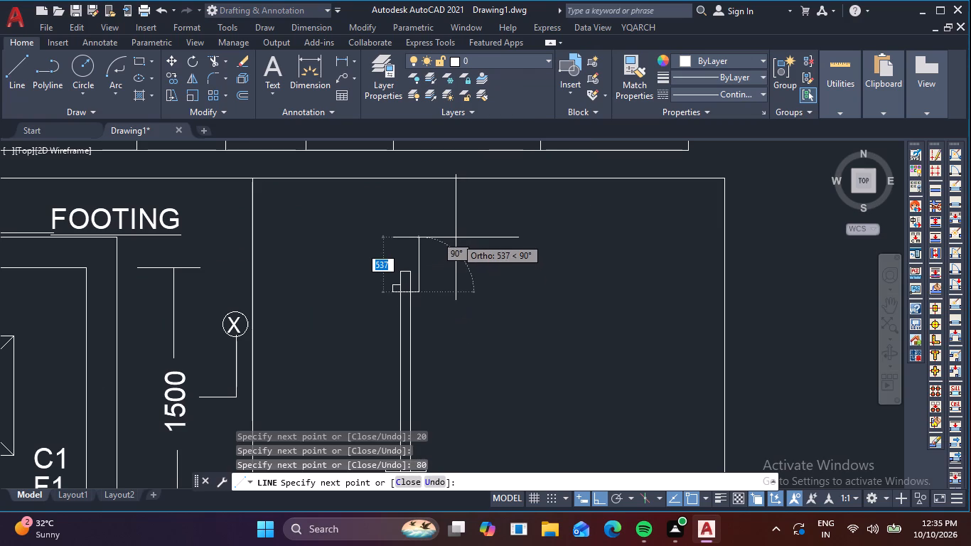
scroll(452, 247, down, 3)
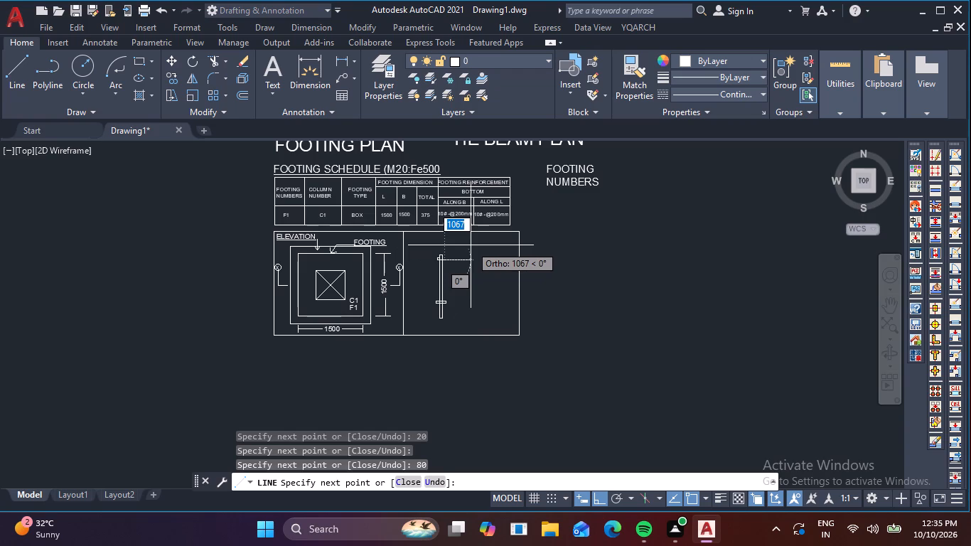
scroll(471, 245, up, 5)
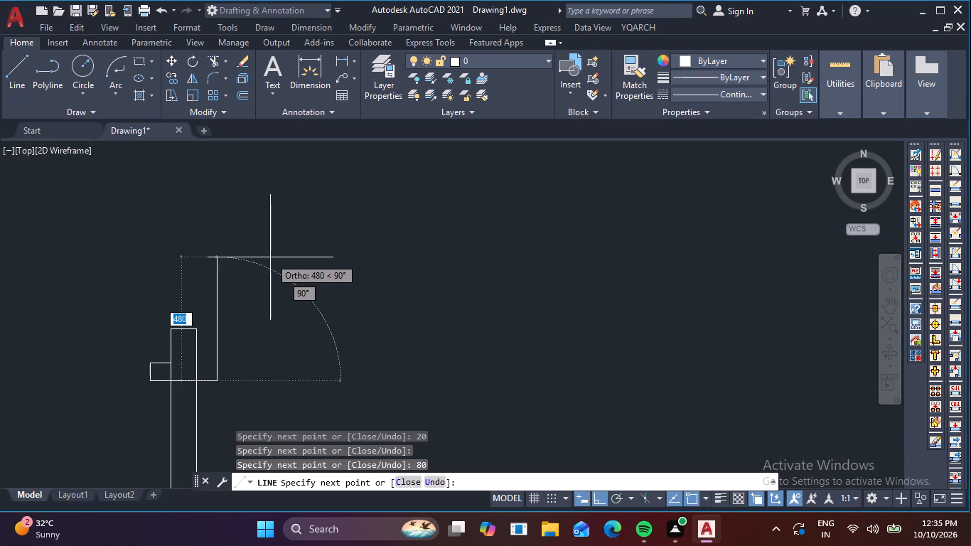
text(80)
key(Return)
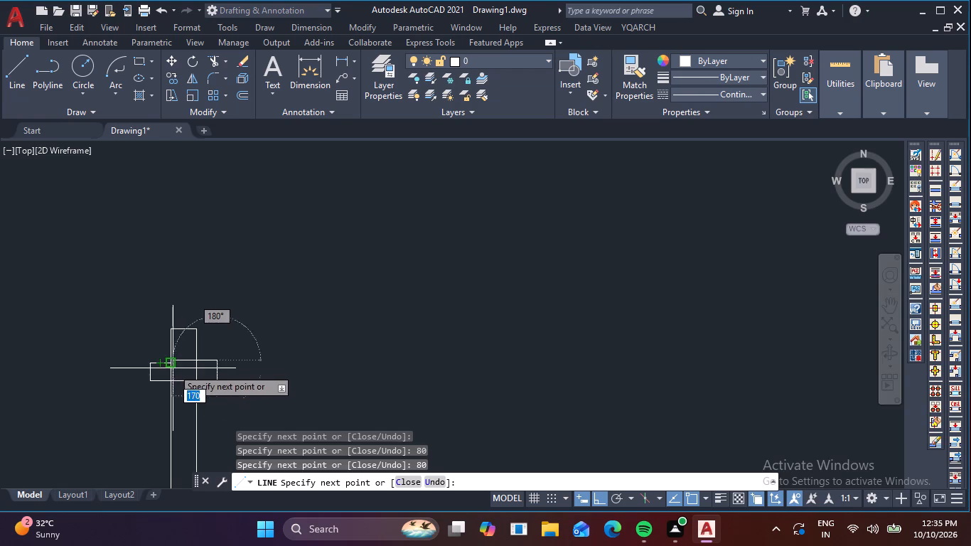
click(171, 364)
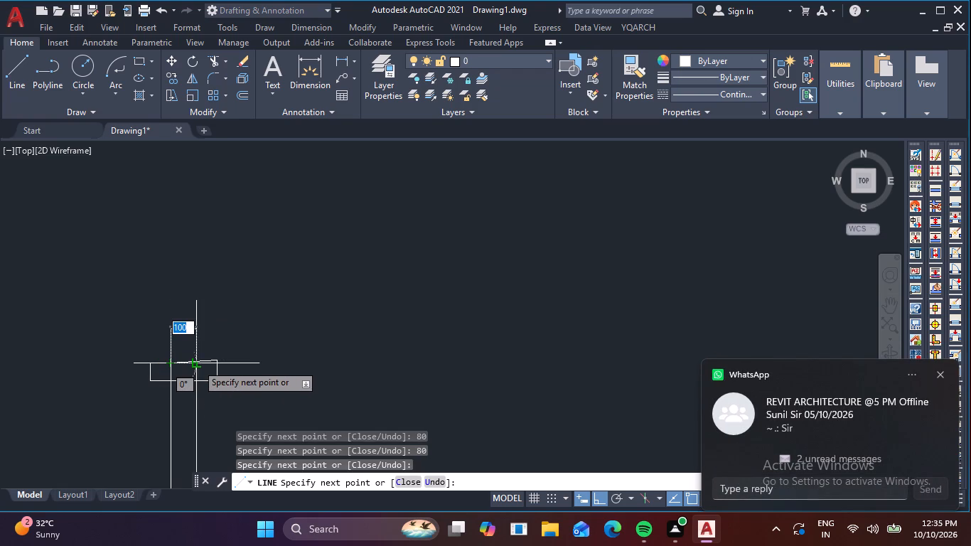
key(Escape)
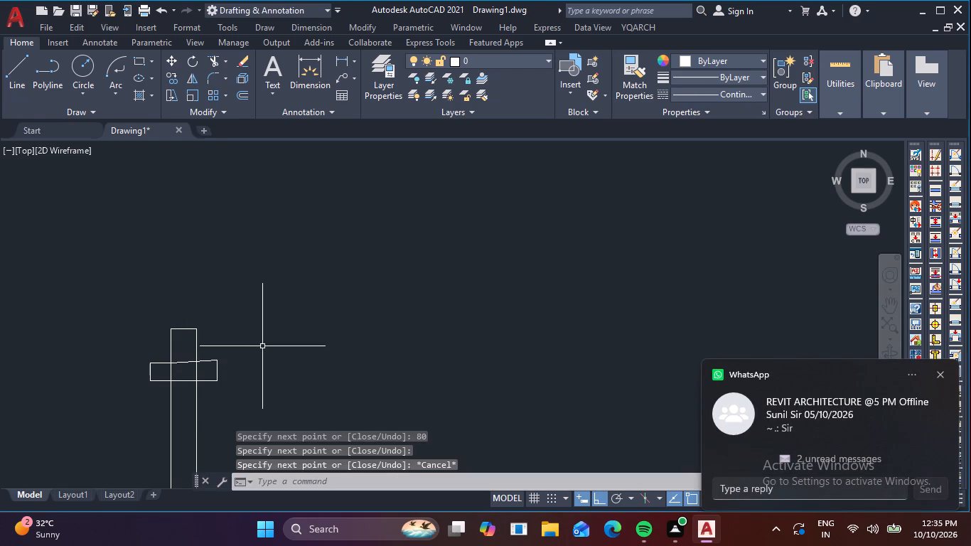
Join all the lines of the vertical strip and its two crossbars into polylines.
scroll(267, 345, down, 2)
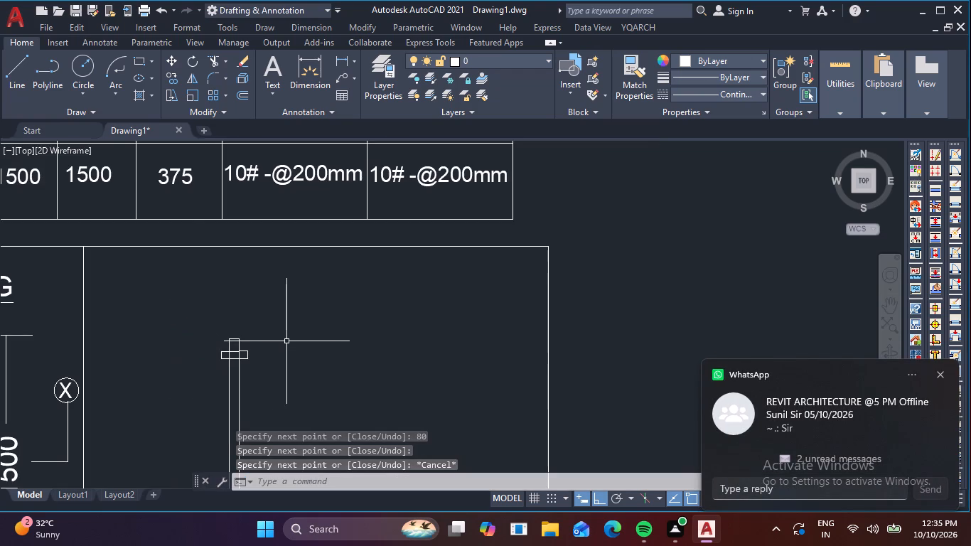
scroll(286, 341, down, 2)
middle_drag(291, 353, 403, 279)
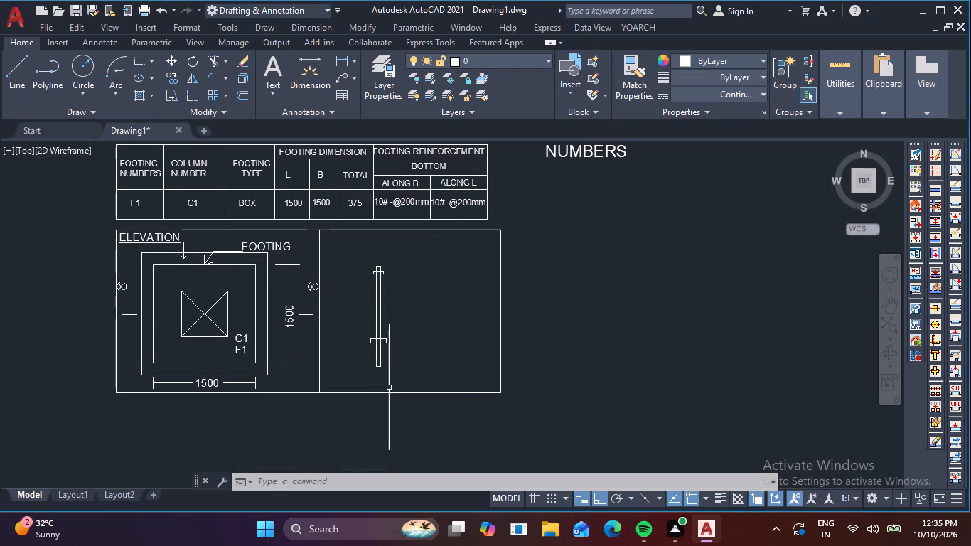
click(394, 377)
click(359, 256)
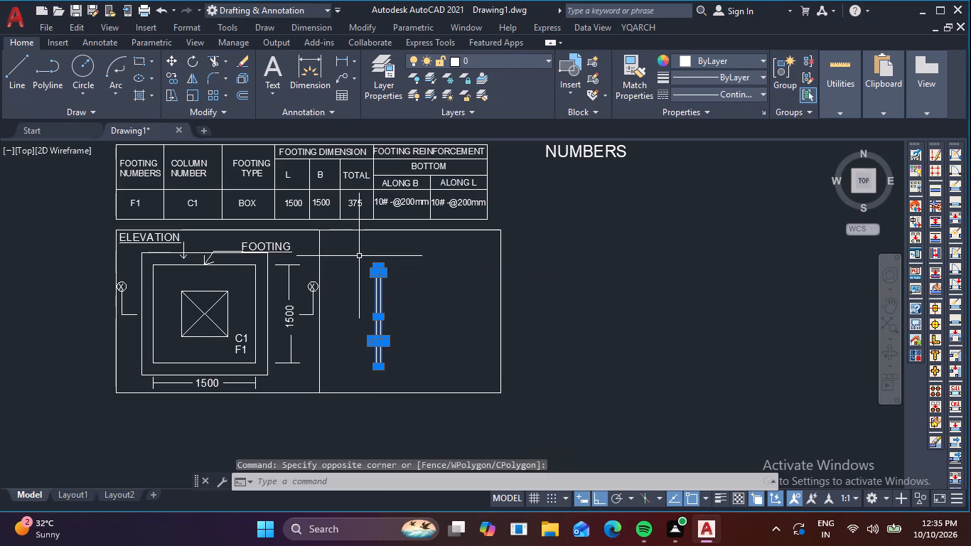
text(J)
key(space)
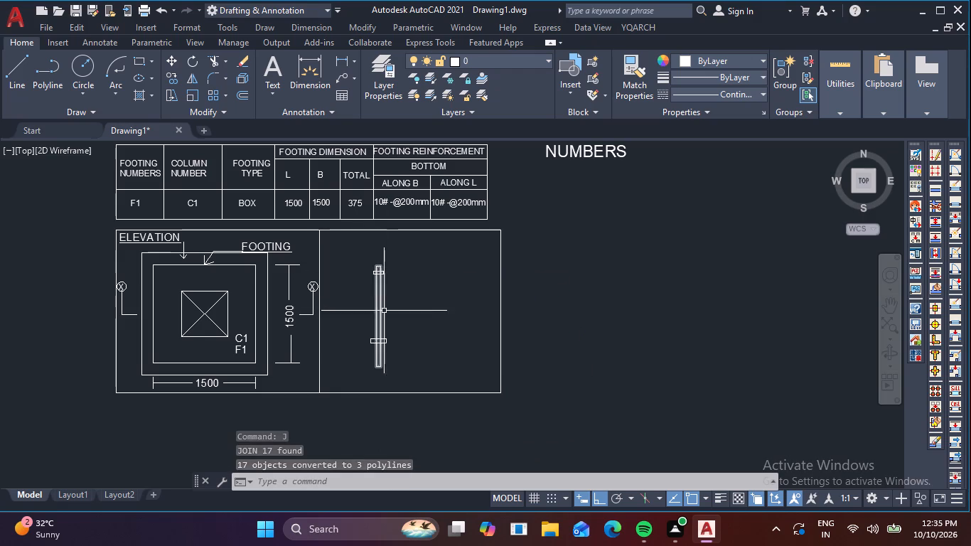
Copy the strip and both crossbars 1000 to the right inside the second frame.
click(408, 388)
click(352, 247)
text(CO)
key(space)
scroll(387, 334, up, 2)
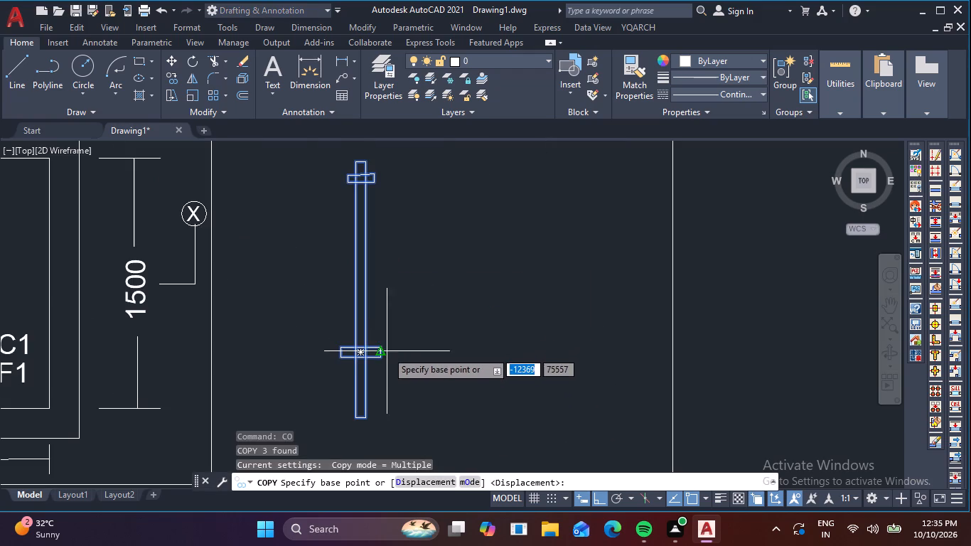
scroll(361, 365, up, 2)
click(366, 351)
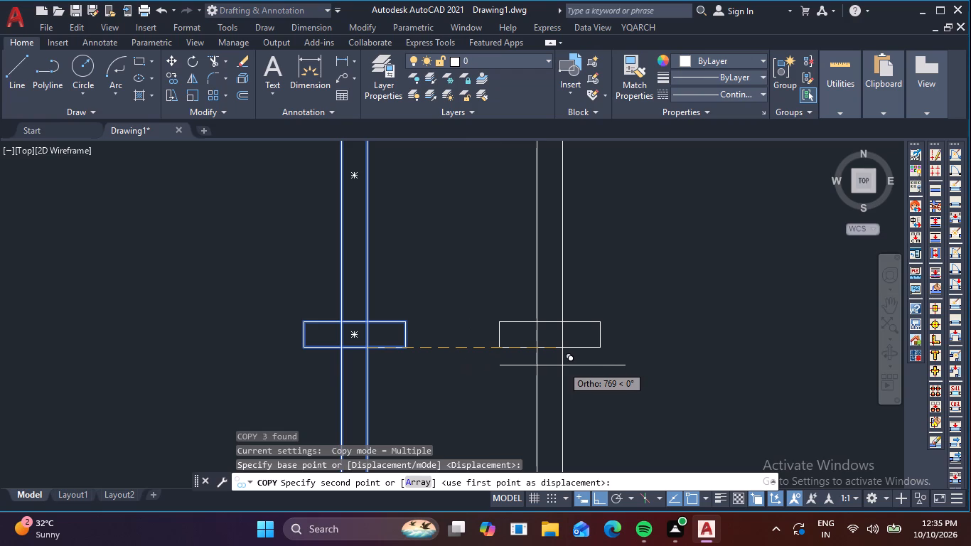
scroll(562, 365, down, 2)
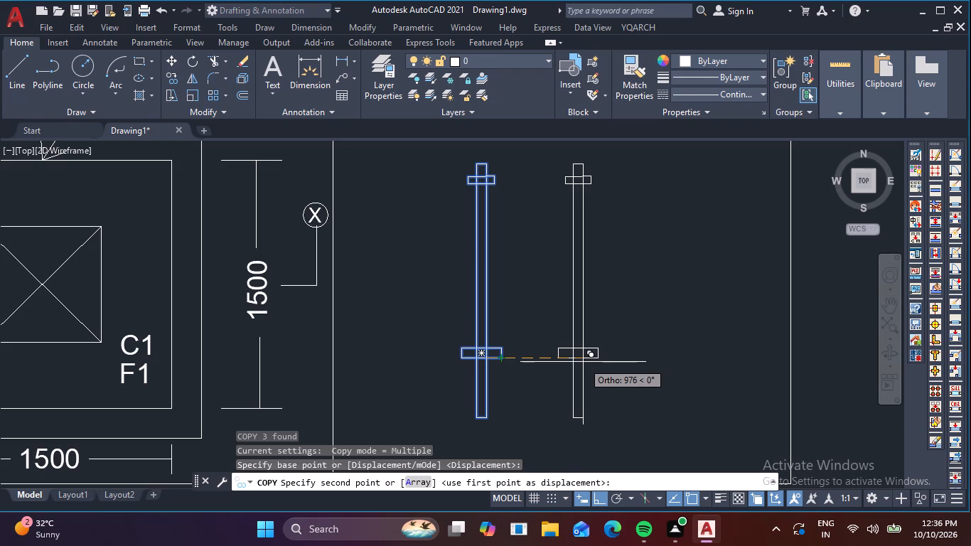
text(1000)
key(Return)
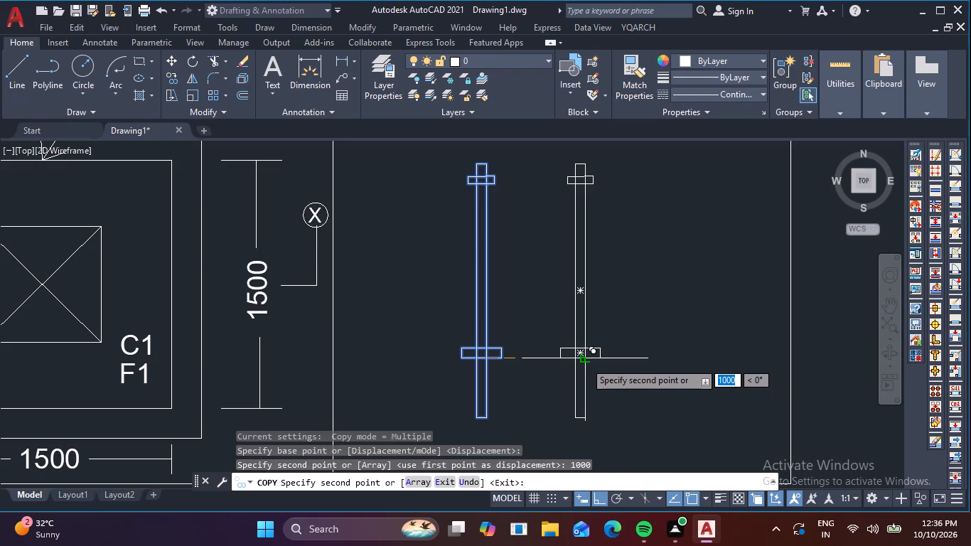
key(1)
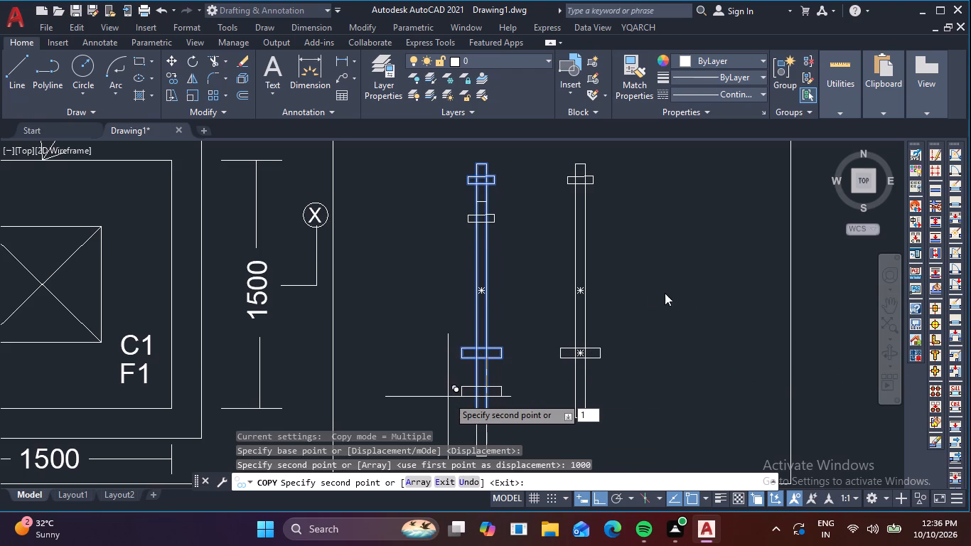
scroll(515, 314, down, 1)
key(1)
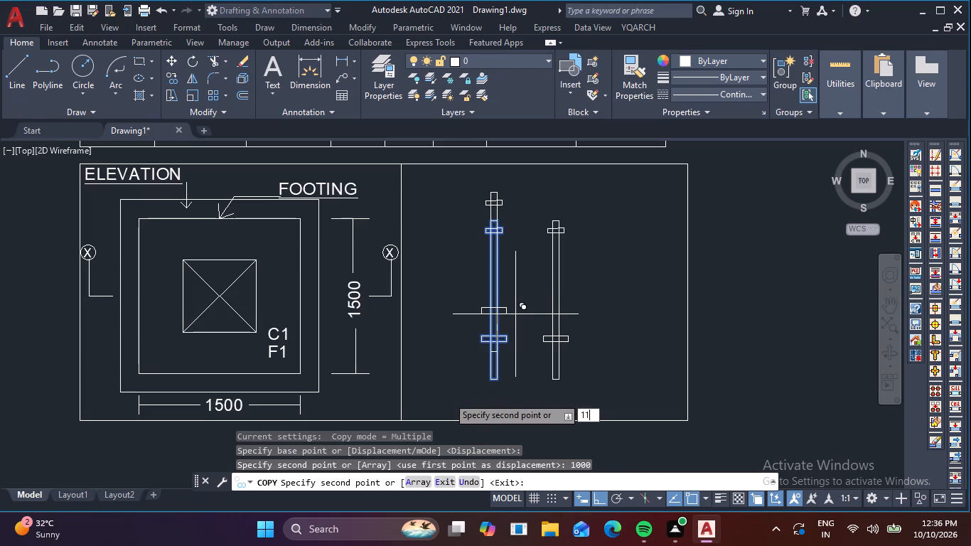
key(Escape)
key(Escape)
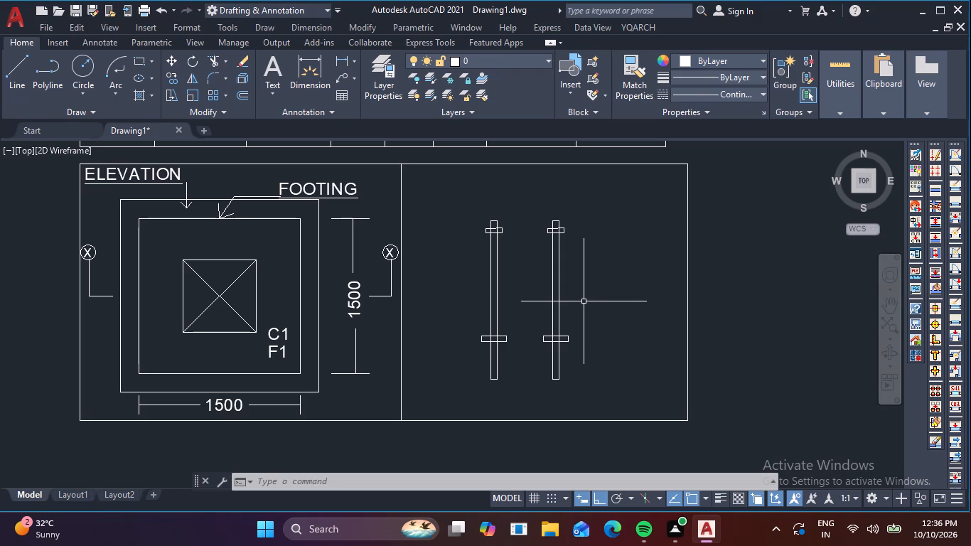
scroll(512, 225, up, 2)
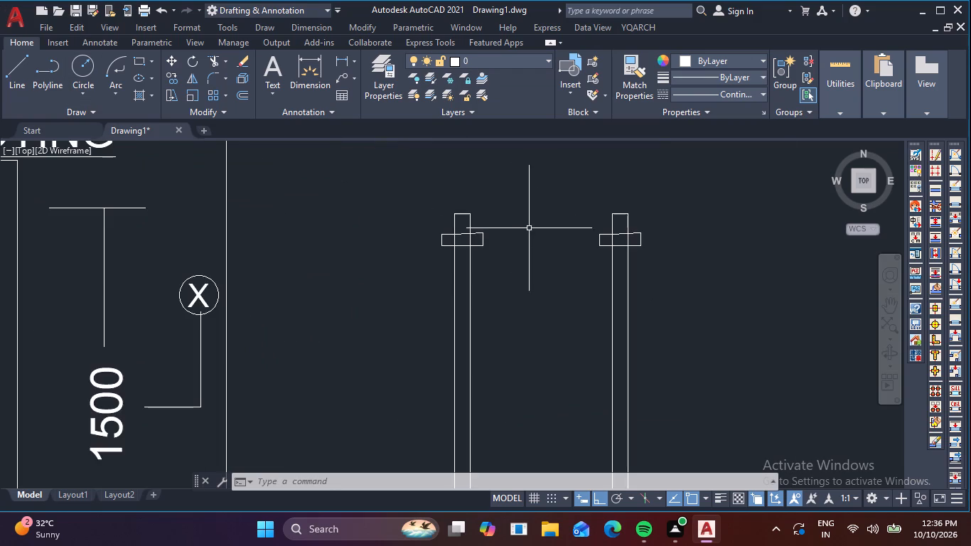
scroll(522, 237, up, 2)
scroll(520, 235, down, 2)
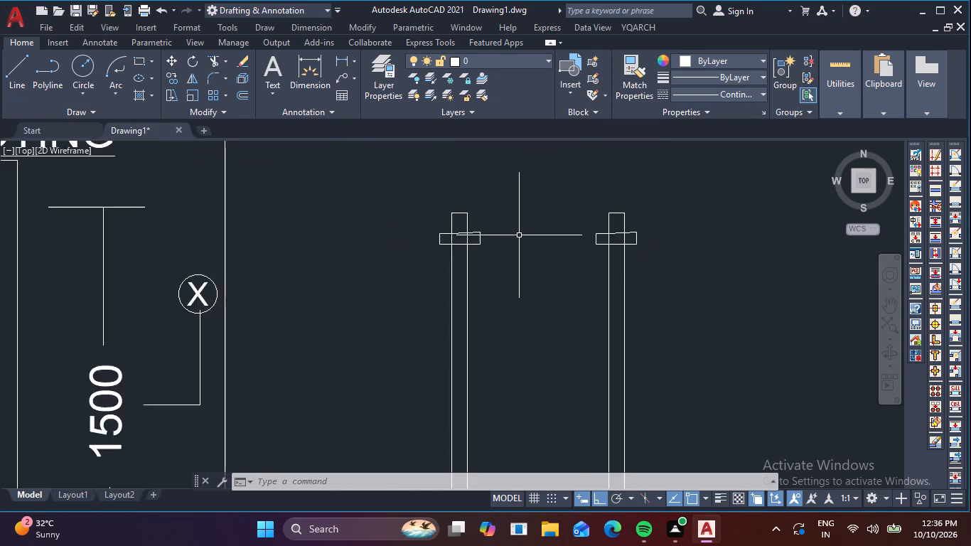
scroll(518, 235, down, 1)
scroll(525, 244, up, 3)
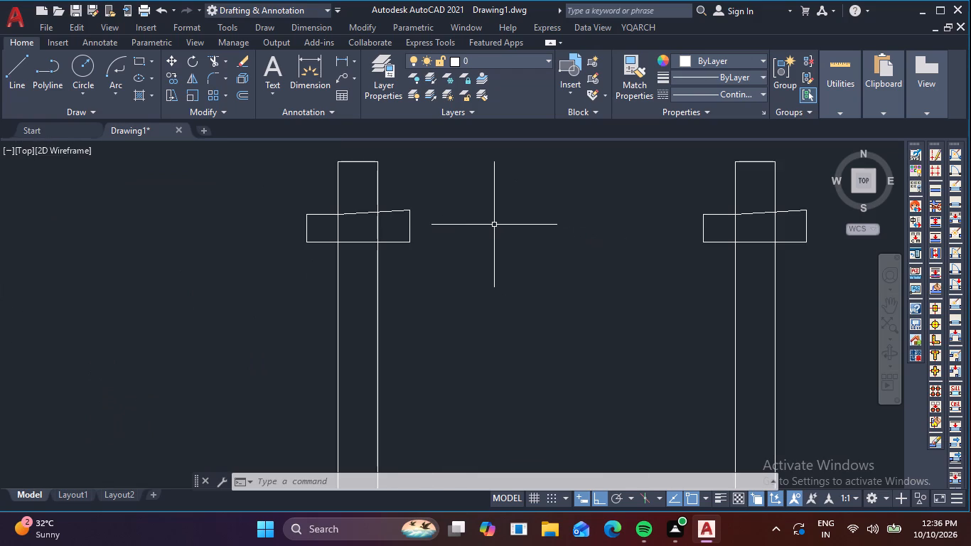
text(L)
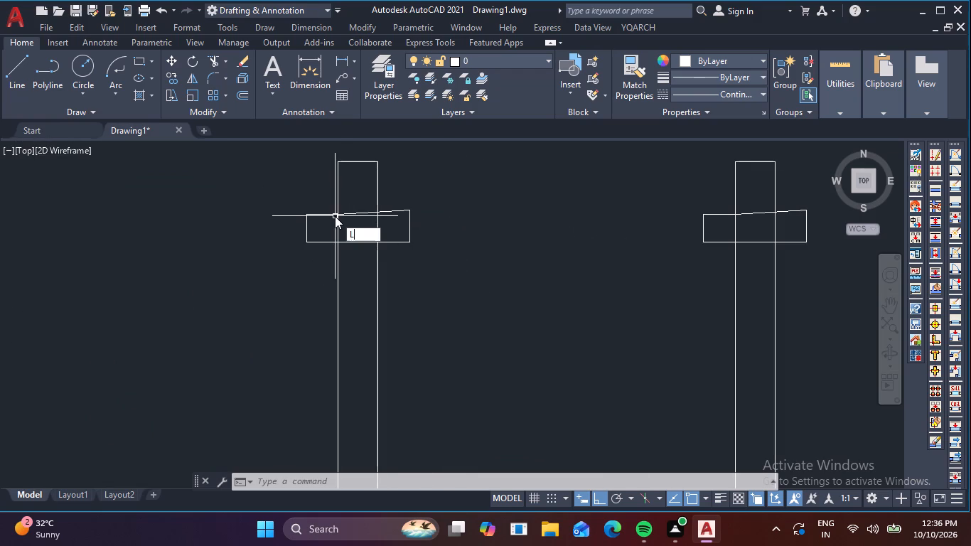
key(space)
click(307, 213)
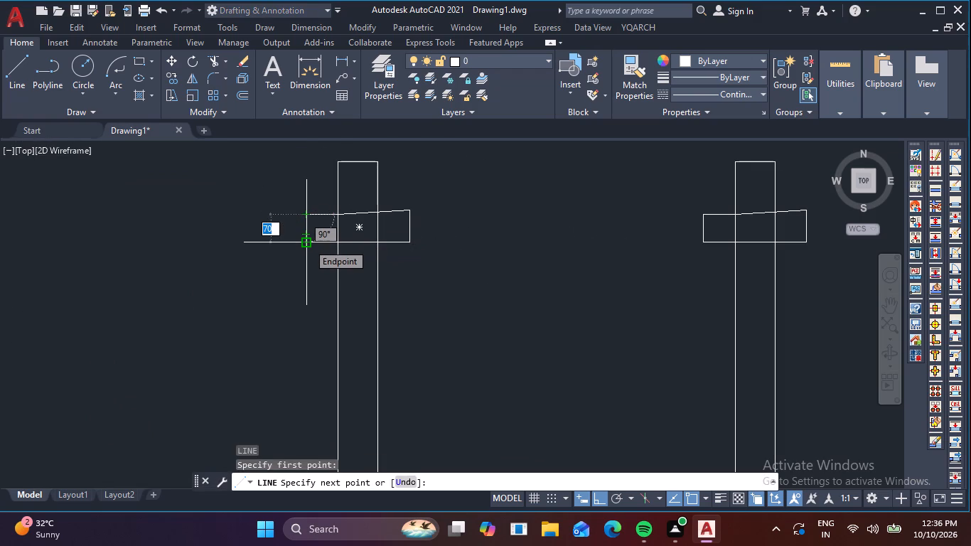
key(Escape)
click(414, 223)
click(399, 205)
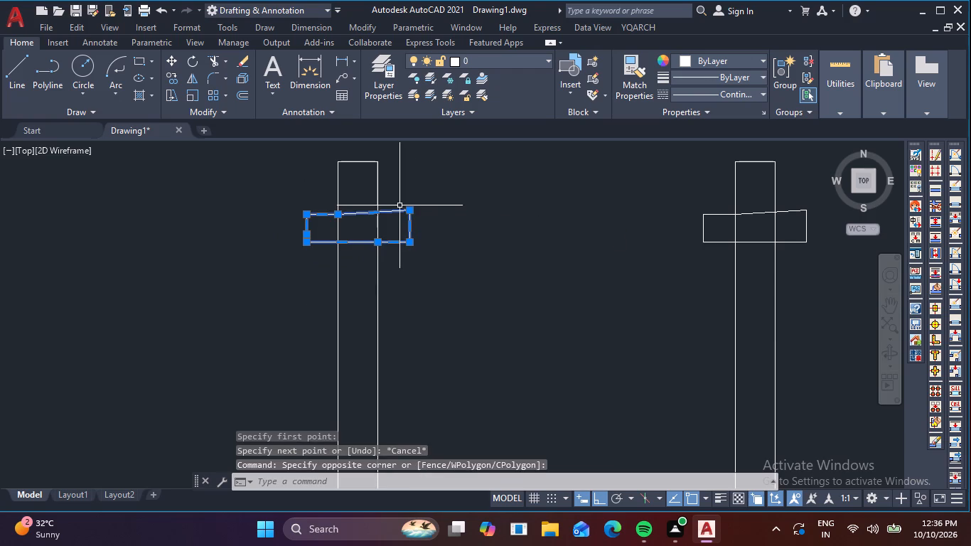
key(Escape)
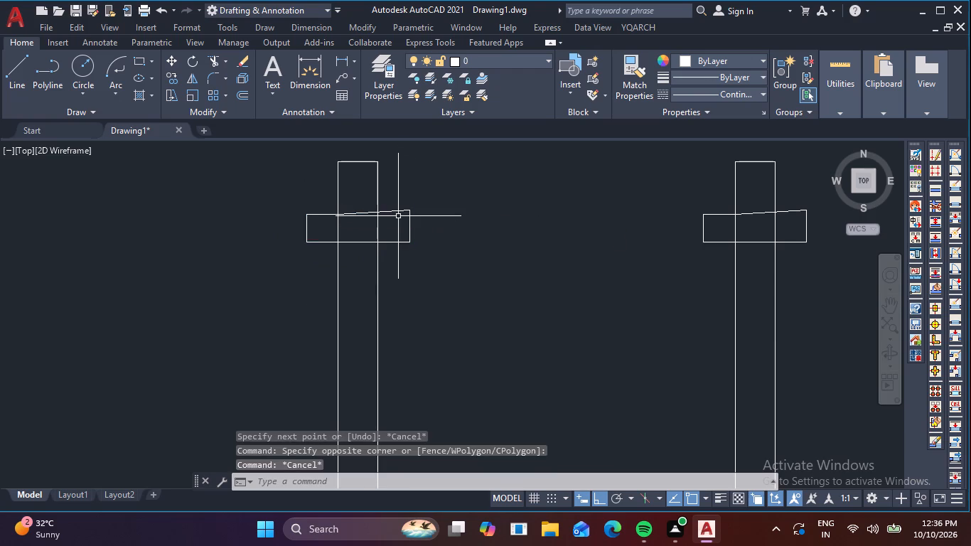
Explode the upper crossbar of the original left-hand strip into separate lines.
click(412, 222)
click(384, 208)
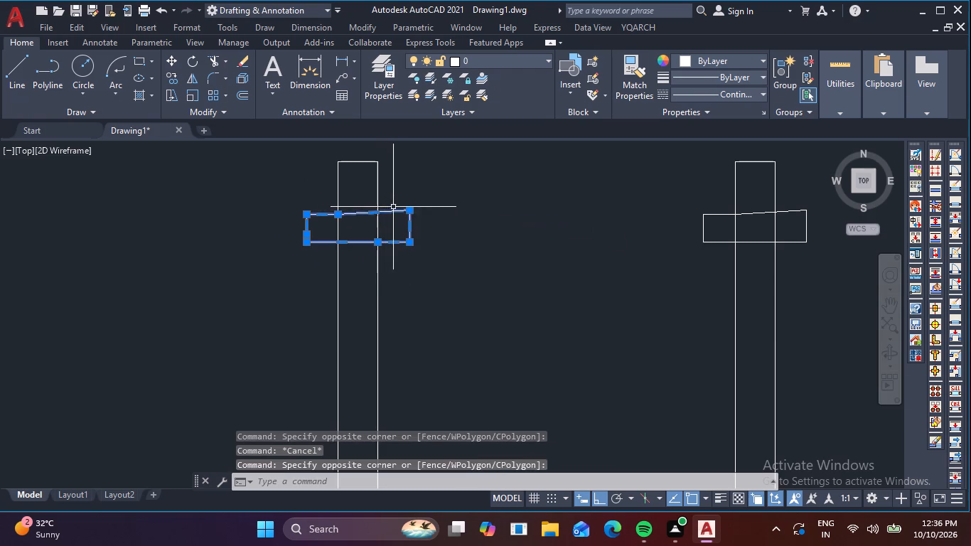
key(x)
key(space)
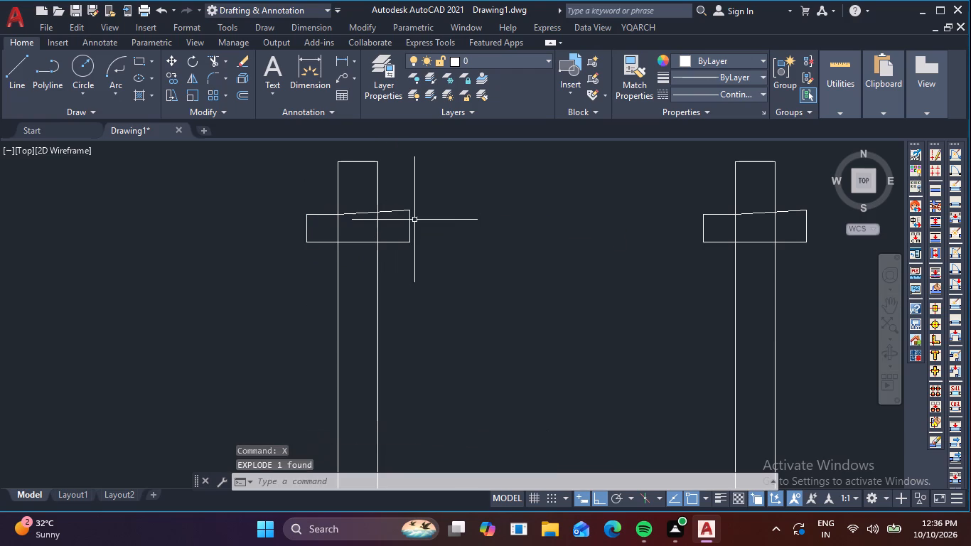
Replace the left strip's upper crossbar right end and sloping top with a 70 vertical line and a level line back to the strip's left edge.
click(411, 217)
click(392, 212)
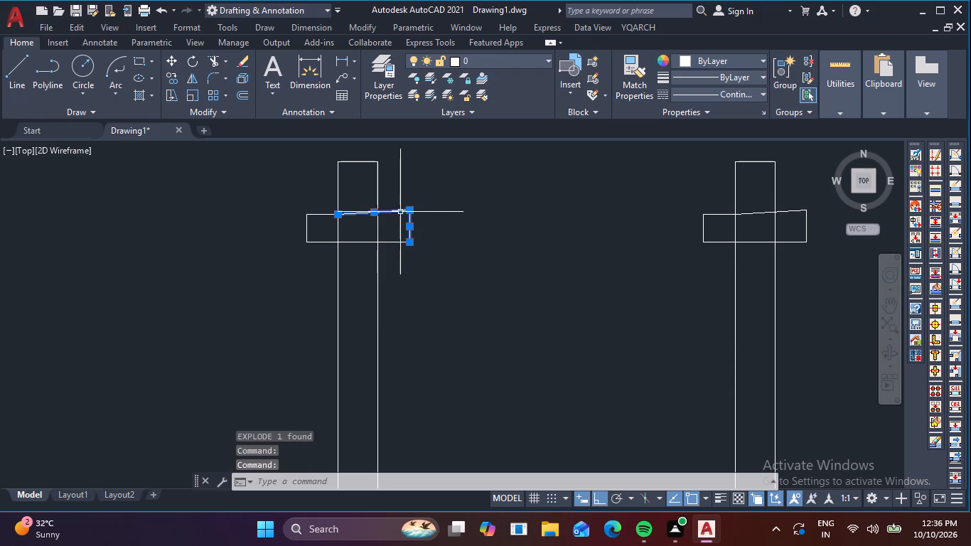
key(Delete)
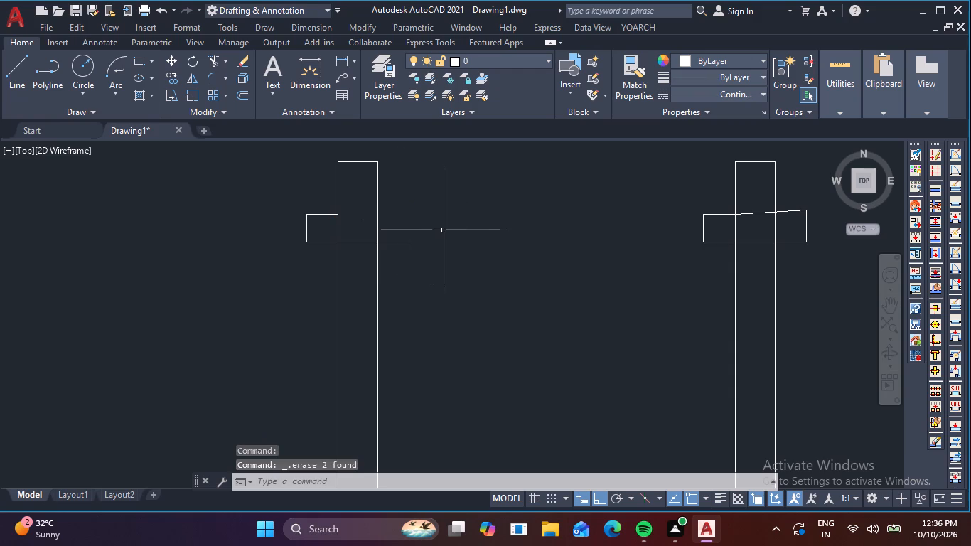
key(l)
key(space)
click(412, 240)
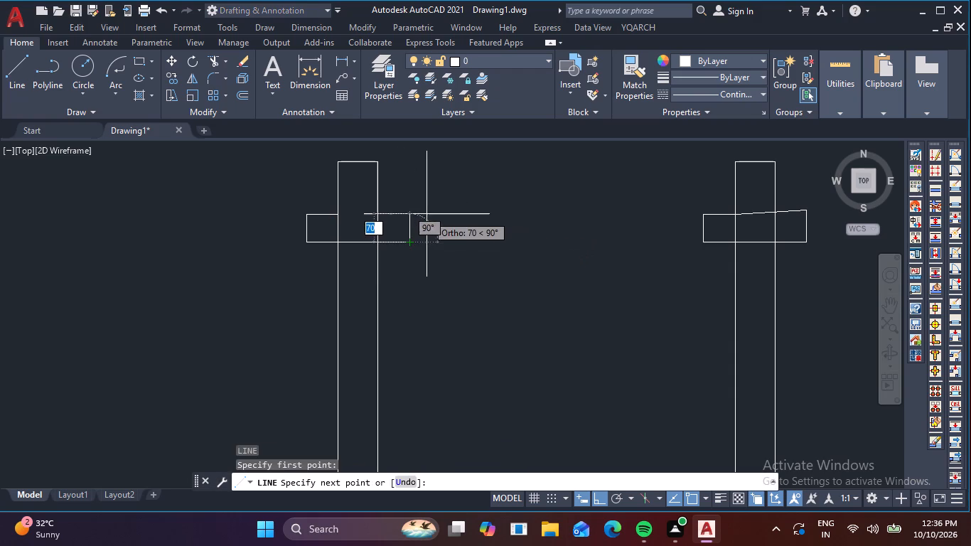
key(7)
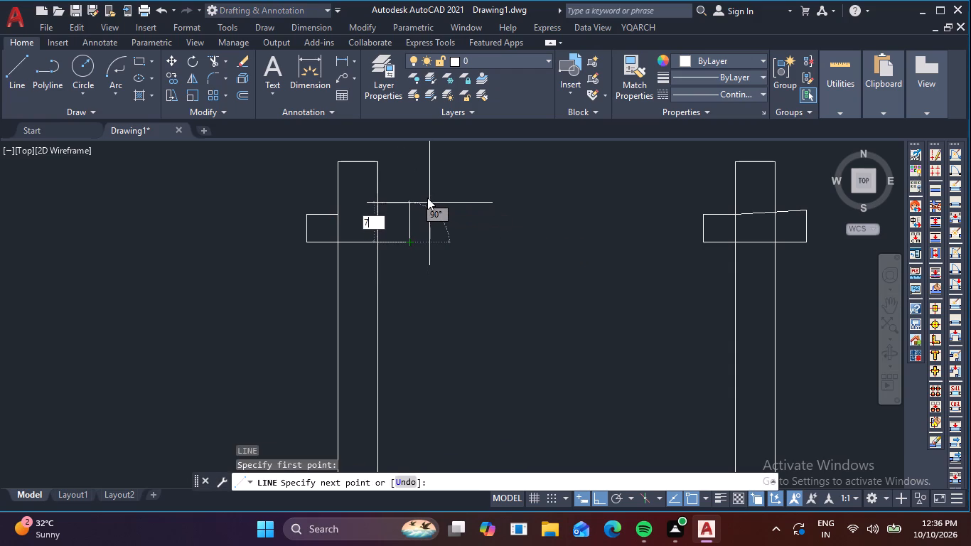
key(0)
key(Return)
click(341, 216)
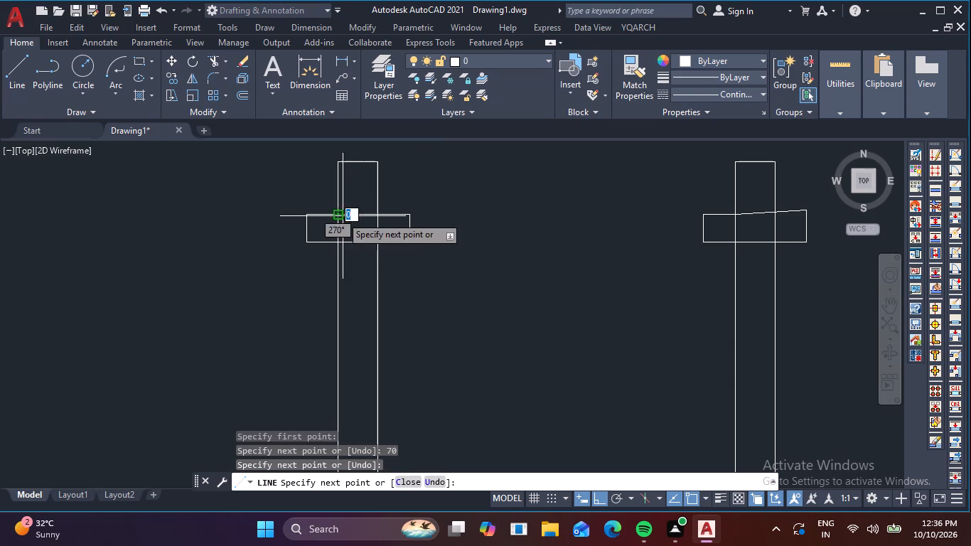
key(space)
Explode the right-hand strip's upper crossbar and erase its right end and sloping top line.
scroll(473, 212, down, 1)
scroll(706, 216, up, 3)
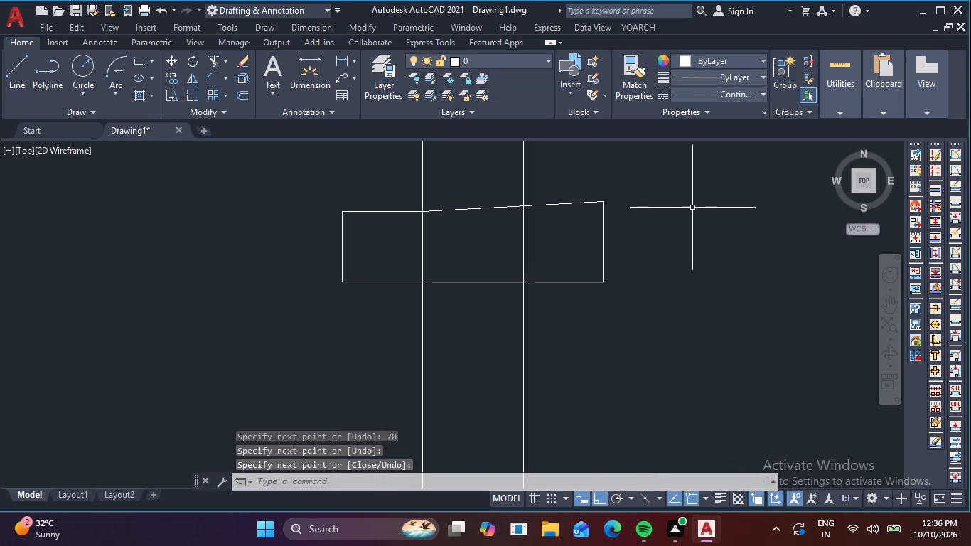
click(604, 210)
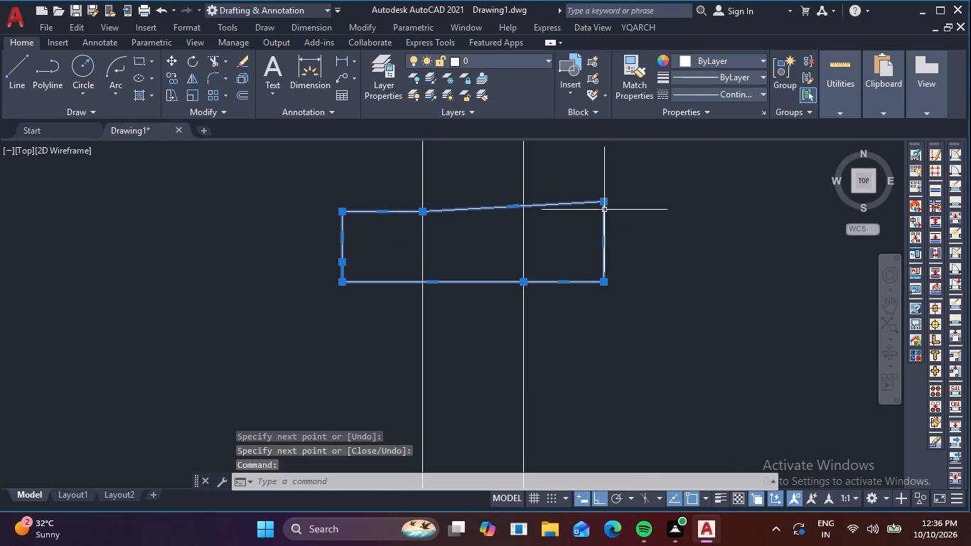
text(X)
key(space)
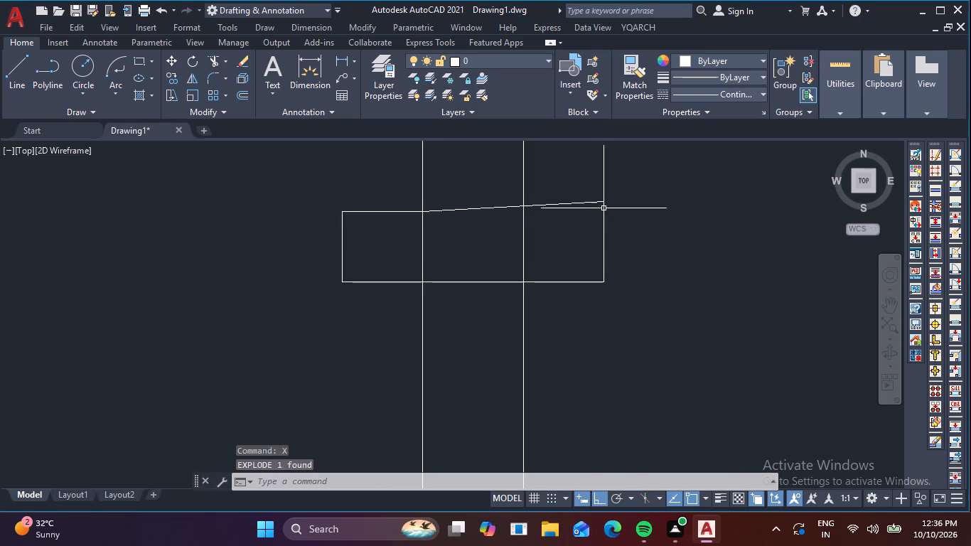
click(603, 208)
click(592, 202)
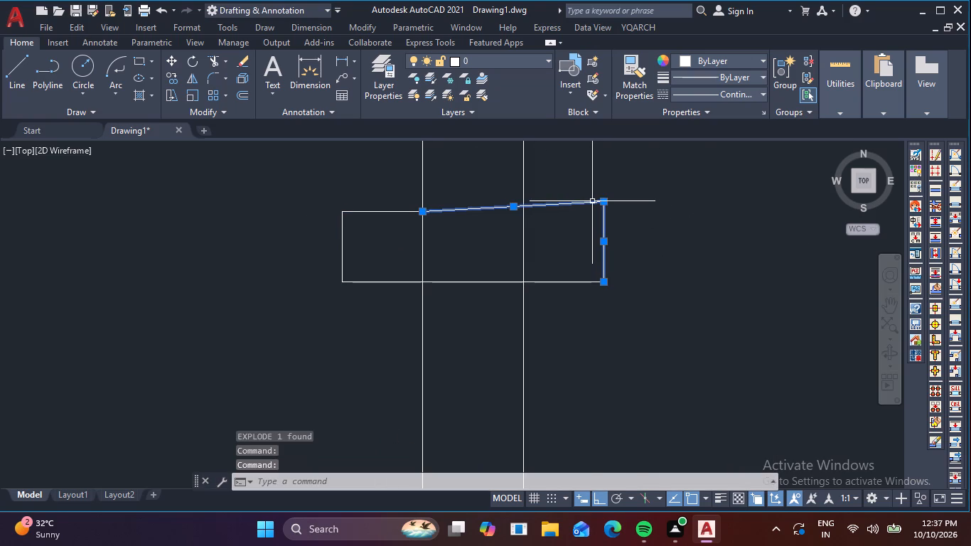
key(Delete)
Redraw that crossbar's right end 70 high and close its top with a level line to the strip's left edge.
key(l)
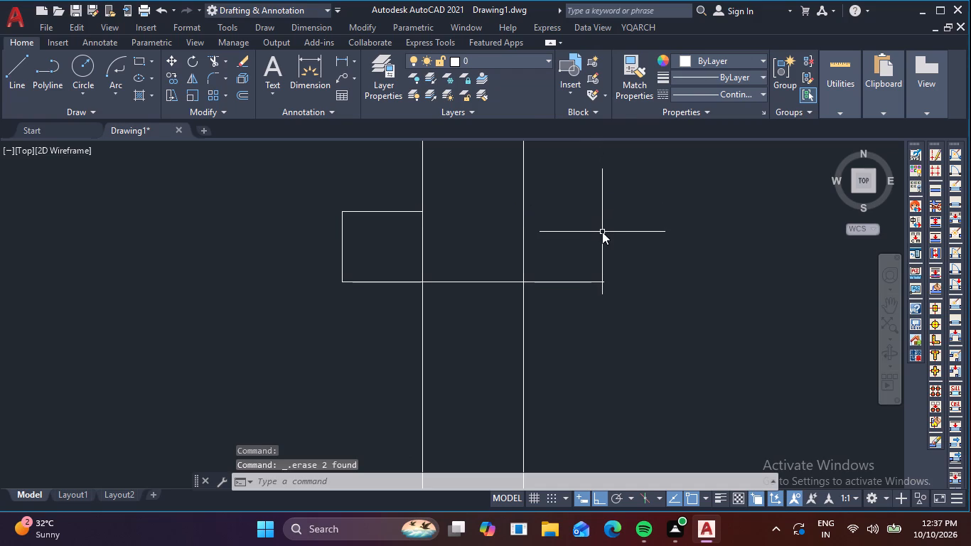
key(space)
click(604, 284)
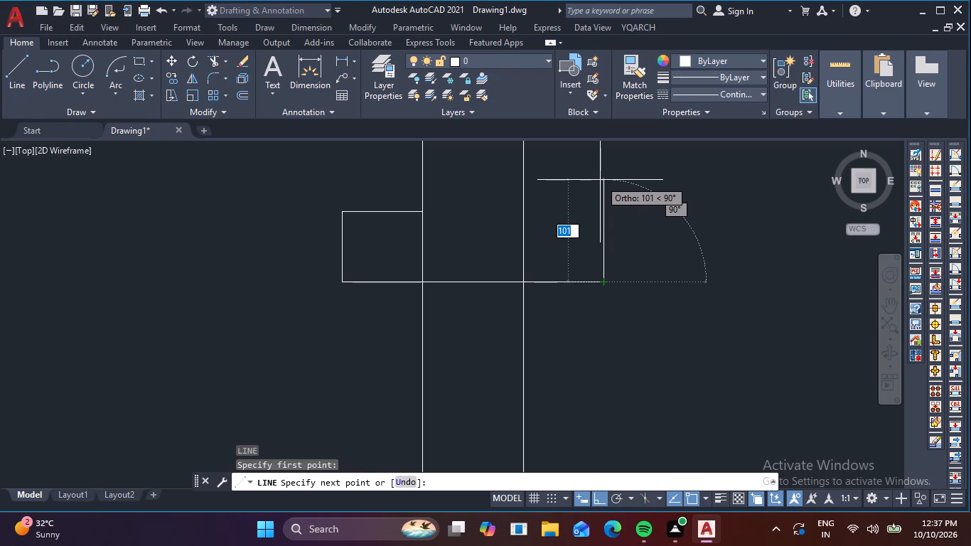
text(70)
key(Return)
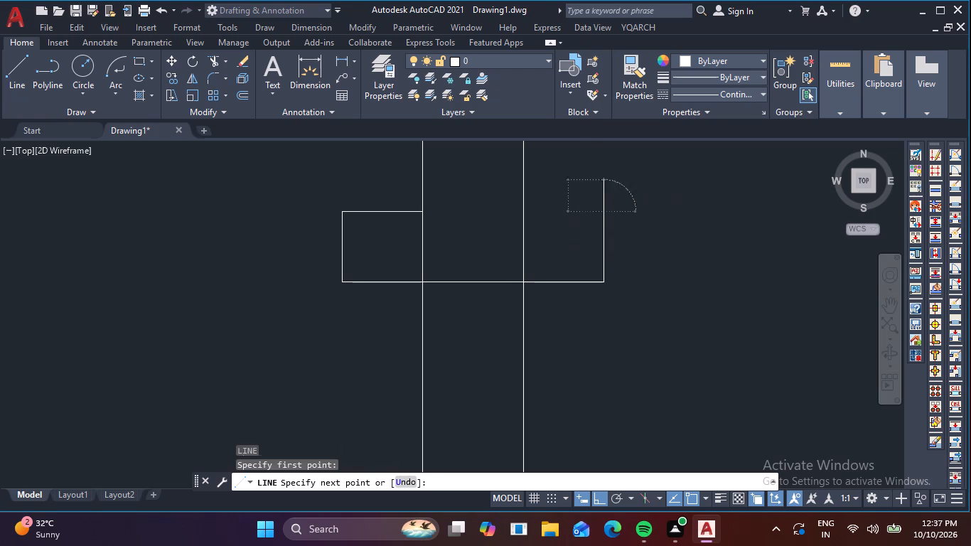
click(418, 212)
key(Escape)
From the right strip's right edge at the crossbar's underside, draw lines 300 right, 20 down, and back to the left strip's left edge.
scroll(519, 240, down, 3)
scroll(596, 238, down, 1)
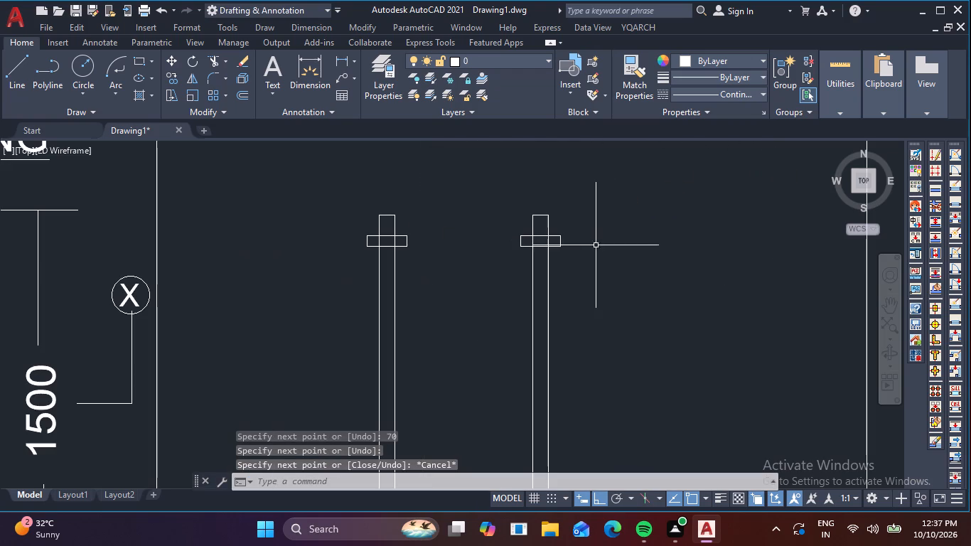
key(l)
key(space)
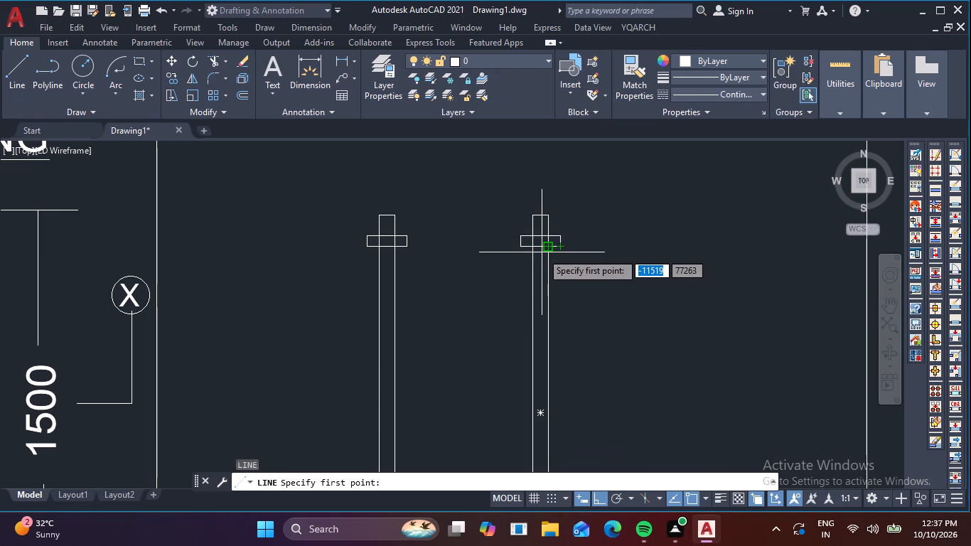
click(549, 246)
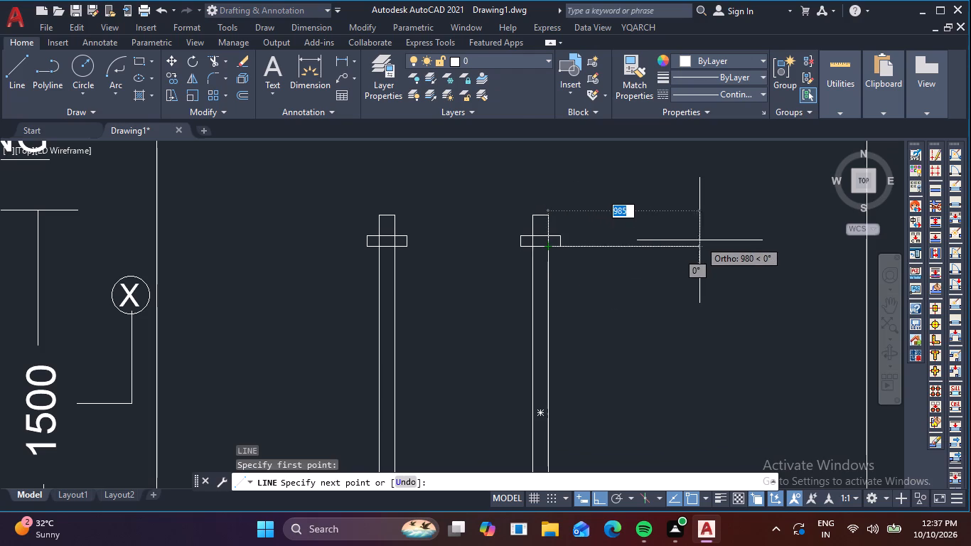
text(300)
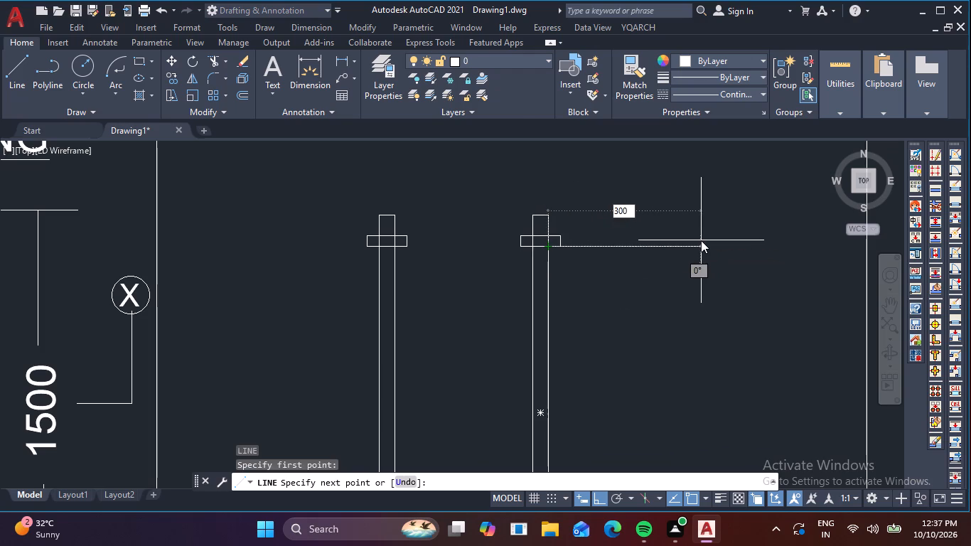
key(Return)
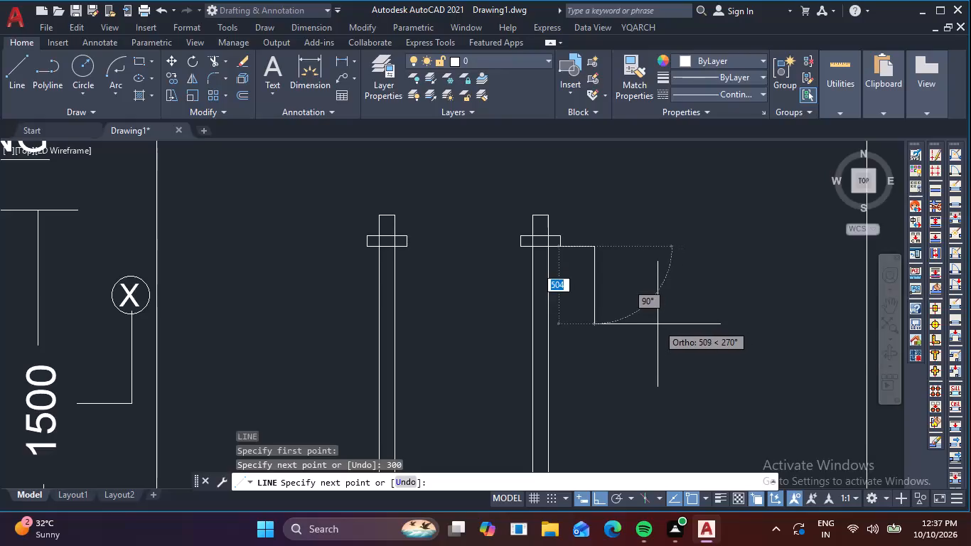
text(20)
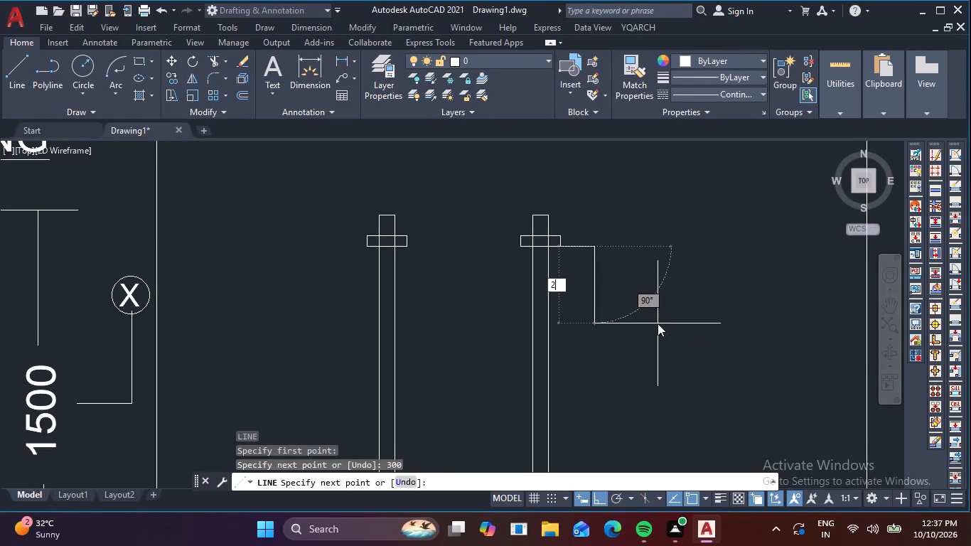
key(Return)
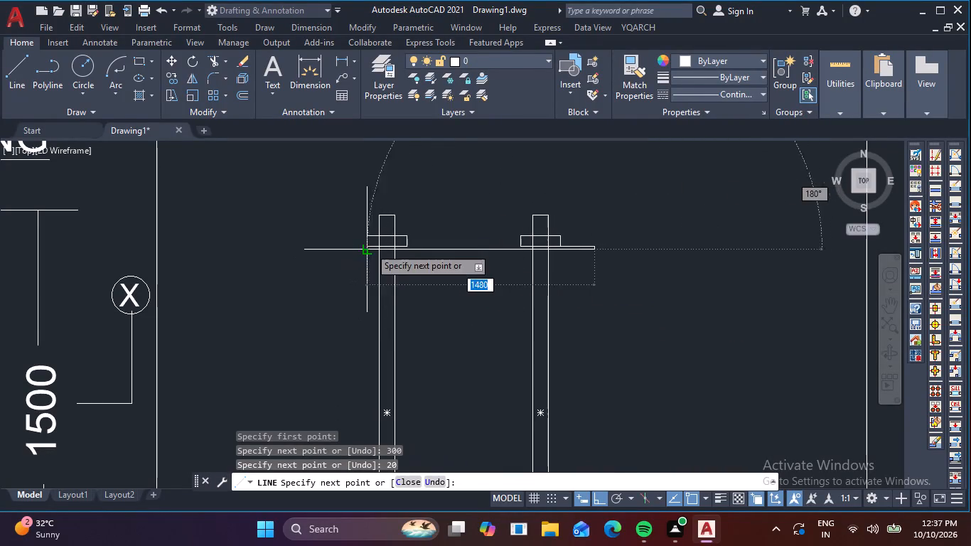
scroll(360, 256, up, 3)
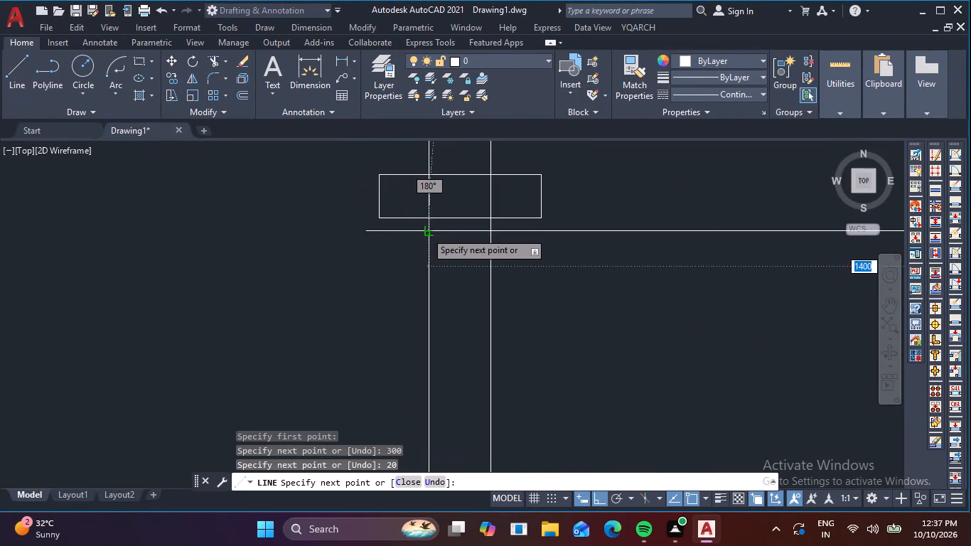
click(429, 233)
Continue the thin bar outline 300 left and 20 up, and back to the left crossbar's lower left corner.
text(300)
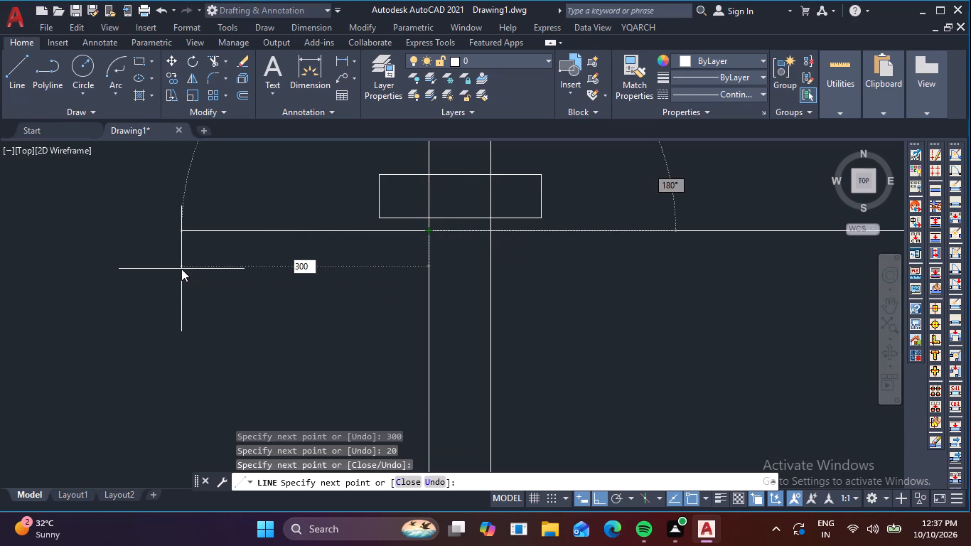
key(Return)
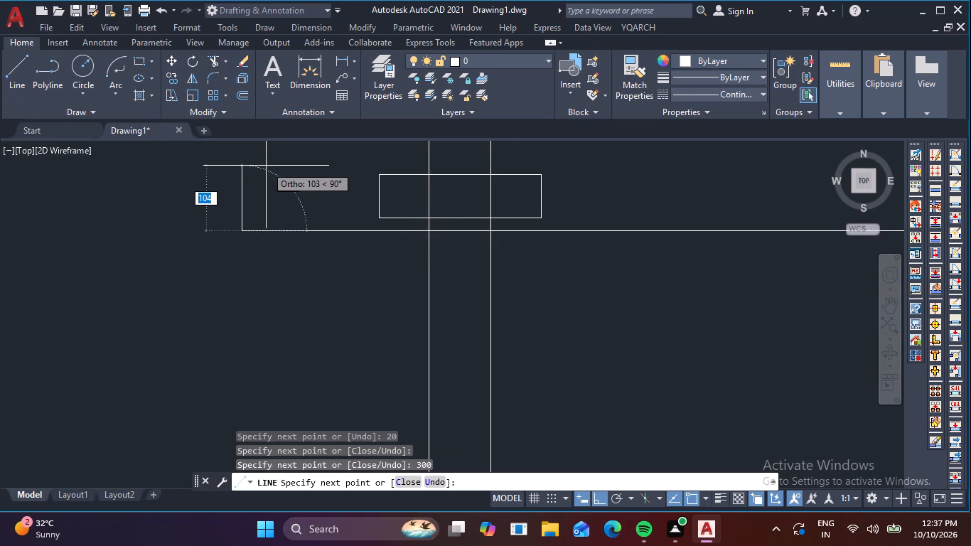
text(20)
key(Return)
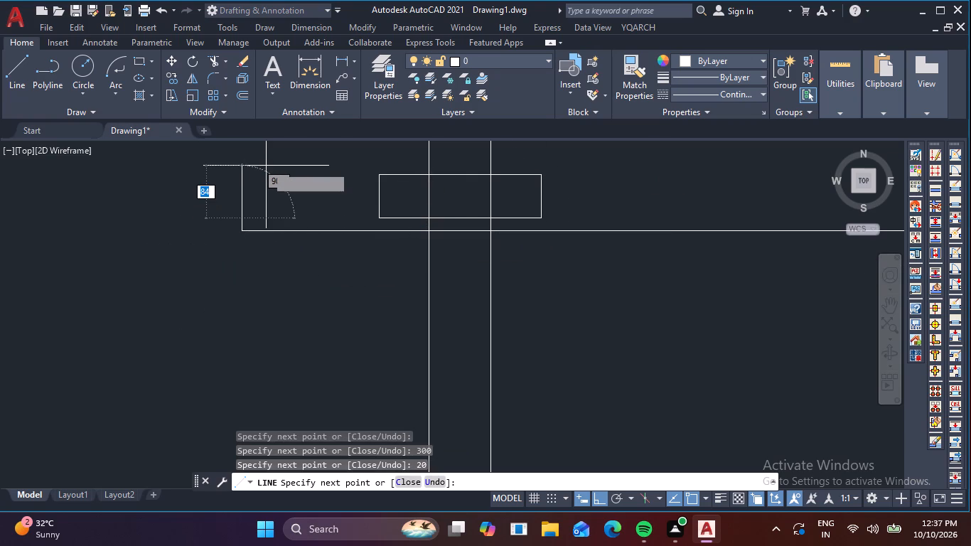
click(375, 220)
key(Escape)
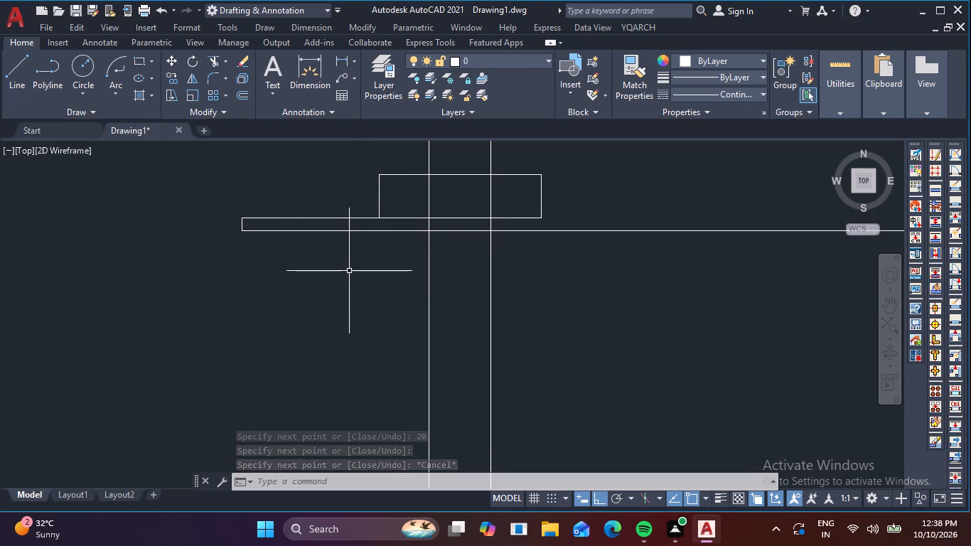
Erase the thin bar's long bottom line between the strips and its short 20 vertical line at the right end.
scroll(516, 294, down, 3)
scroll(599, 304, down, 5)
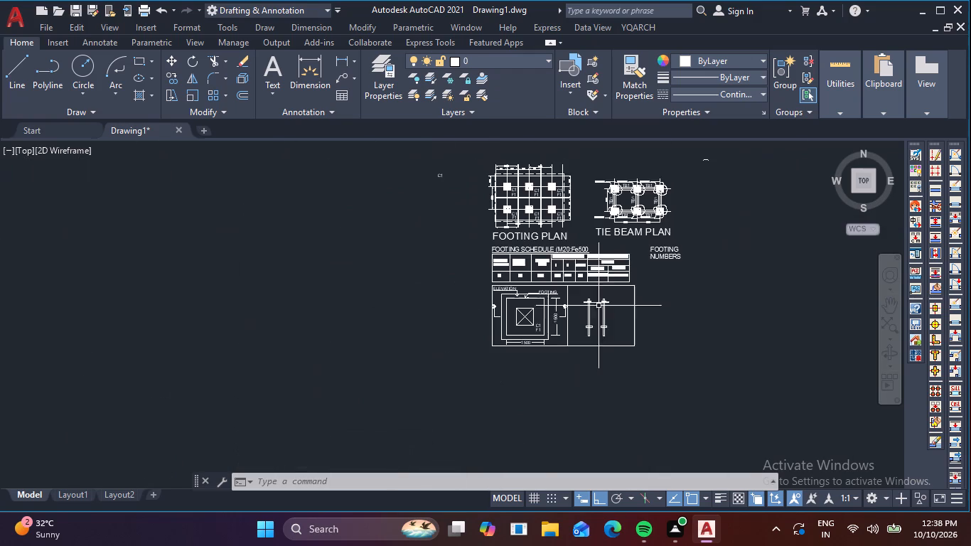
scroll(608, 314, up, 4)
scroll(528, 232, up, 4)
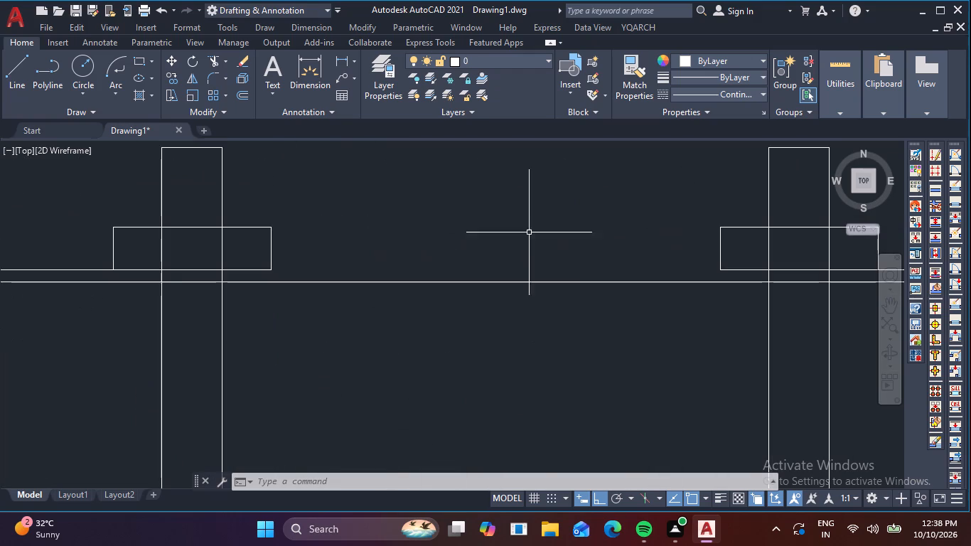
scroll(544, 307, down, 2)
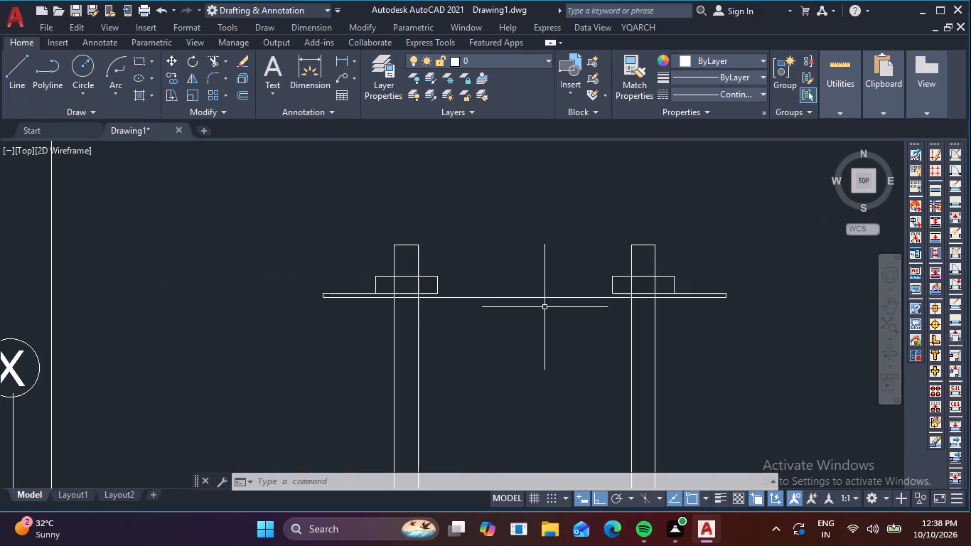
click(549, 305)
click(533, 284)
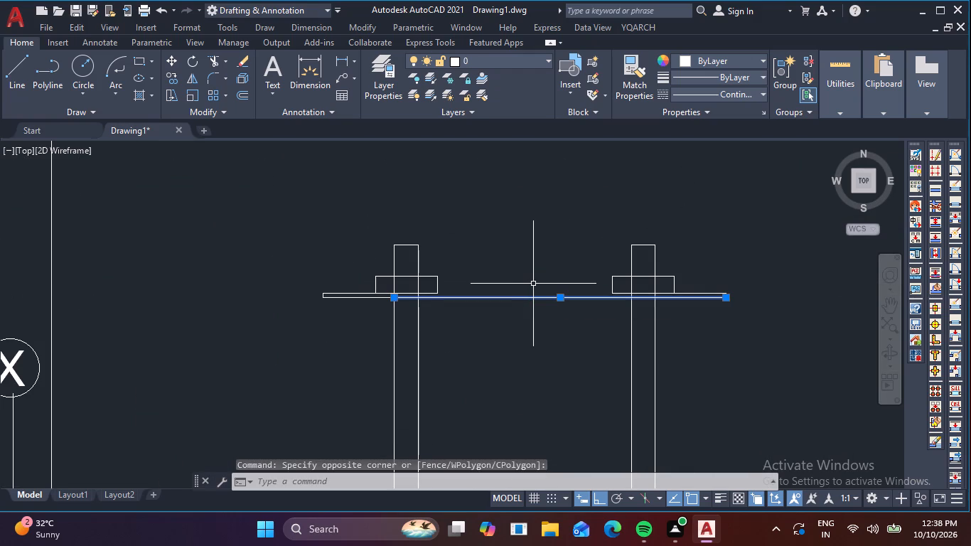
key(Delete)
scroll(722, 273, up, 3)
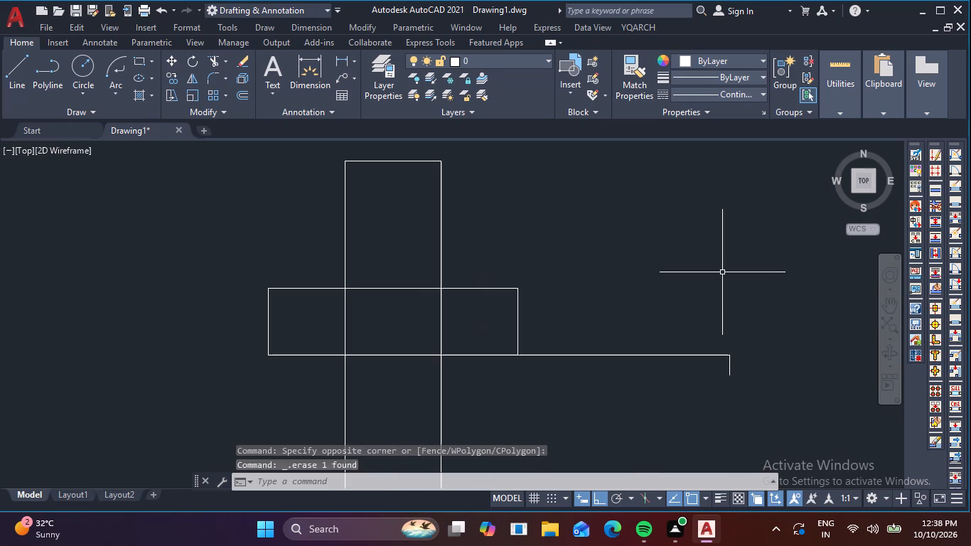
click(728, 373)
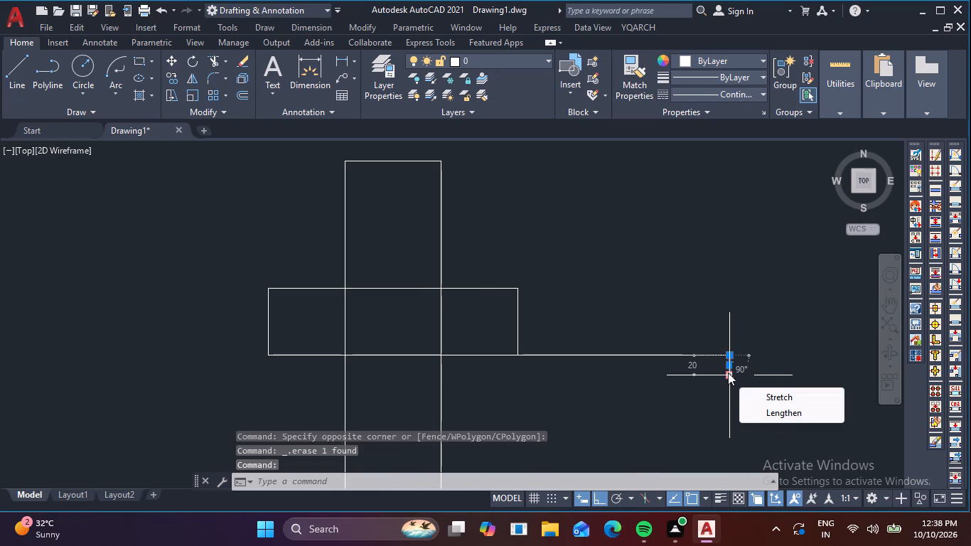
key(Delete)
key(Delete)
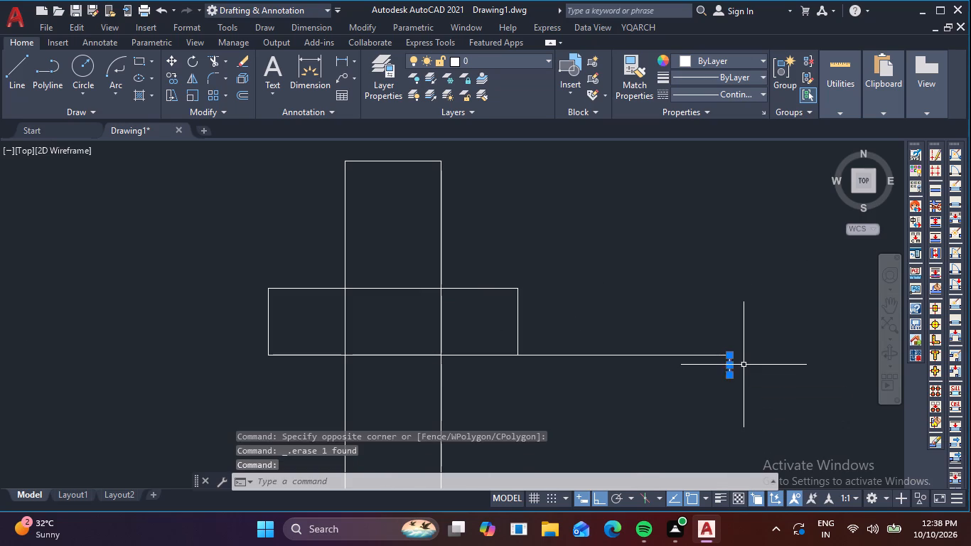
key(Delete)
From the bar's top right end, draw lines 50 down, level across to below its left end, and up to the thin bar's lower left corner.
text(L)
key(space)
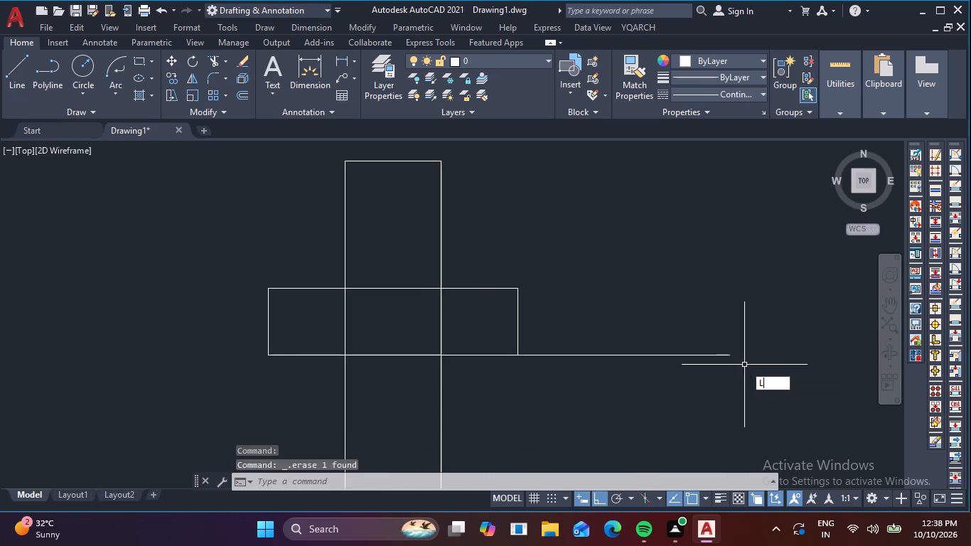
click(730, 355)
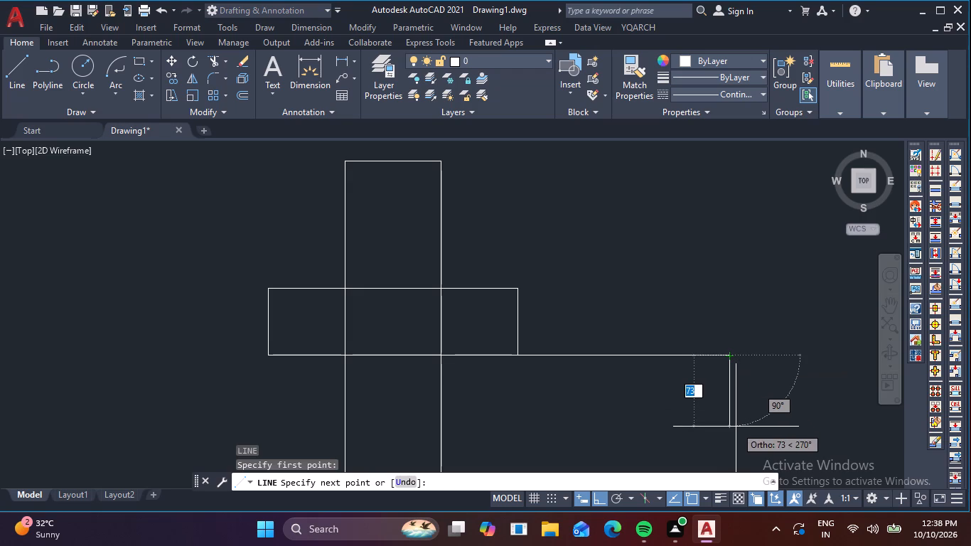
text(50)
key(Return)
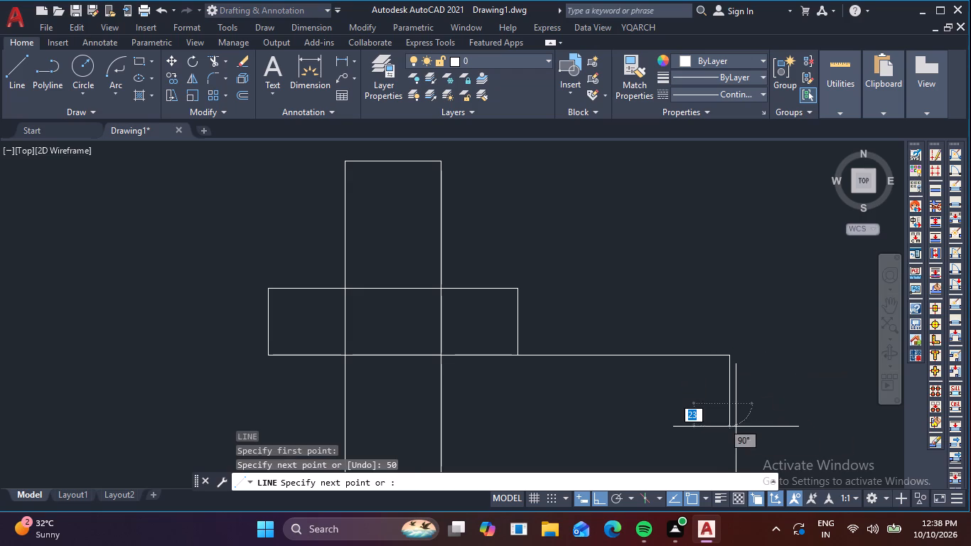
scroll(375, 414, down, 3)
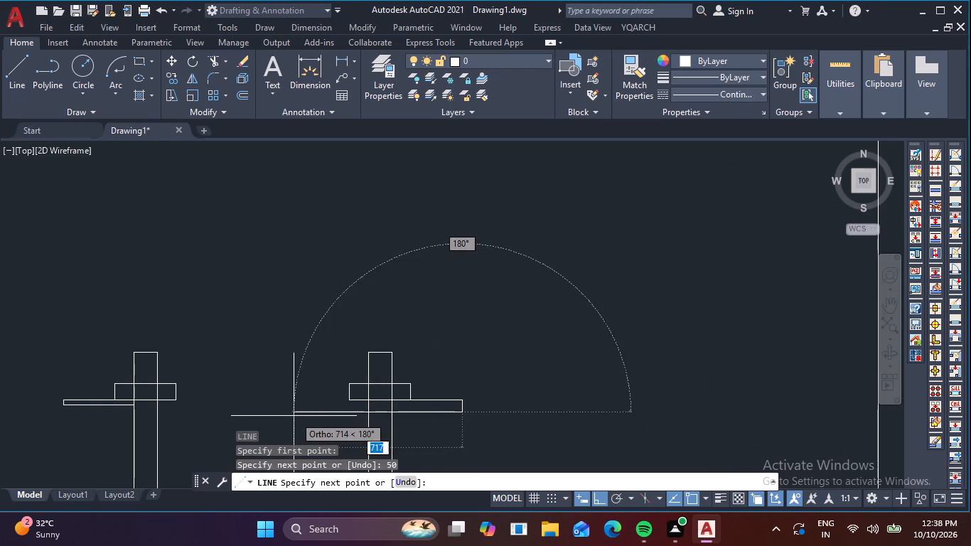
middle_drag(291, 416, 386, 400)
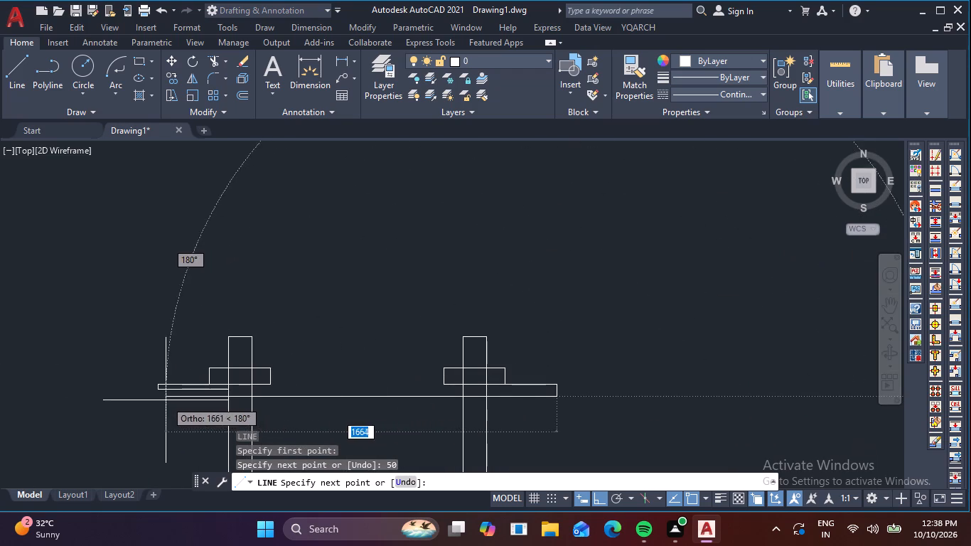
scroll(165, 400, up, 2)
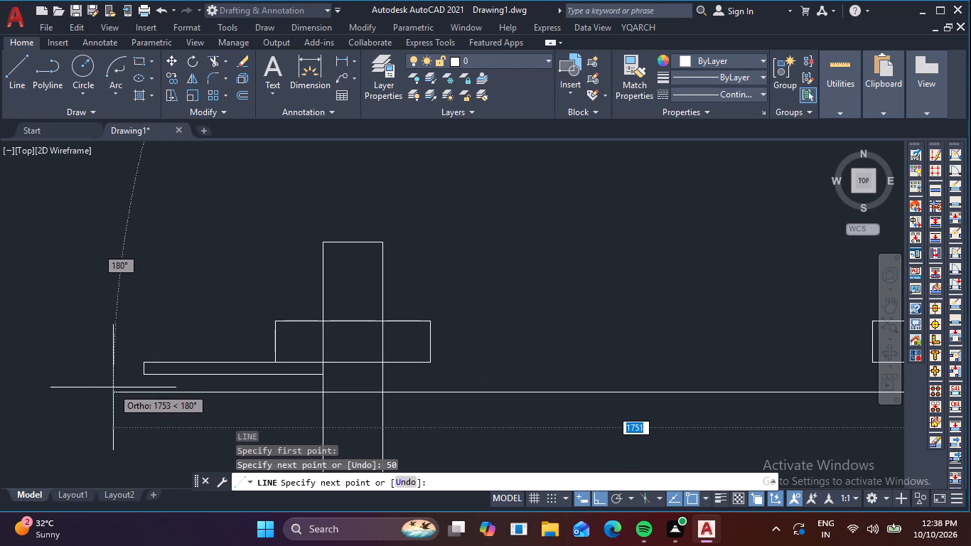
scroll(158, 380, up, 2)
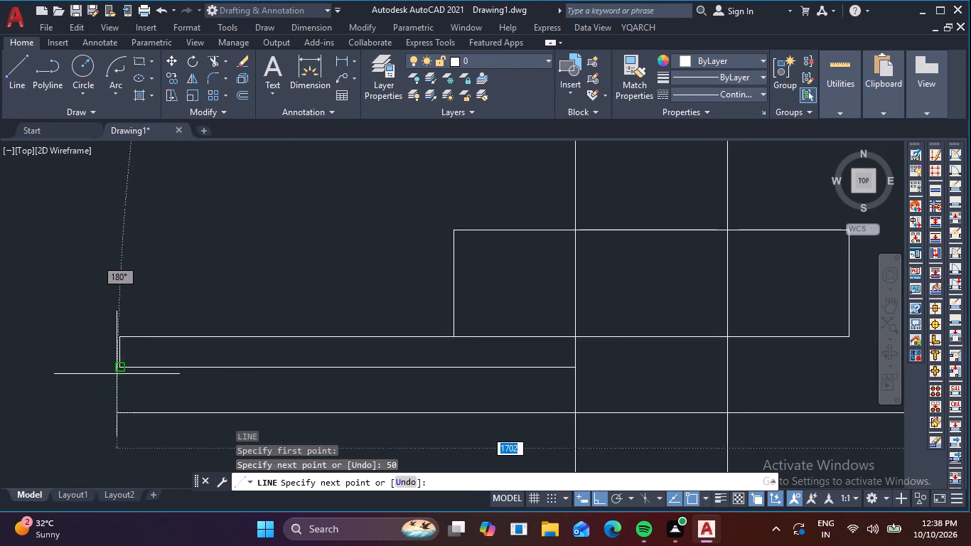
click(119, 412)
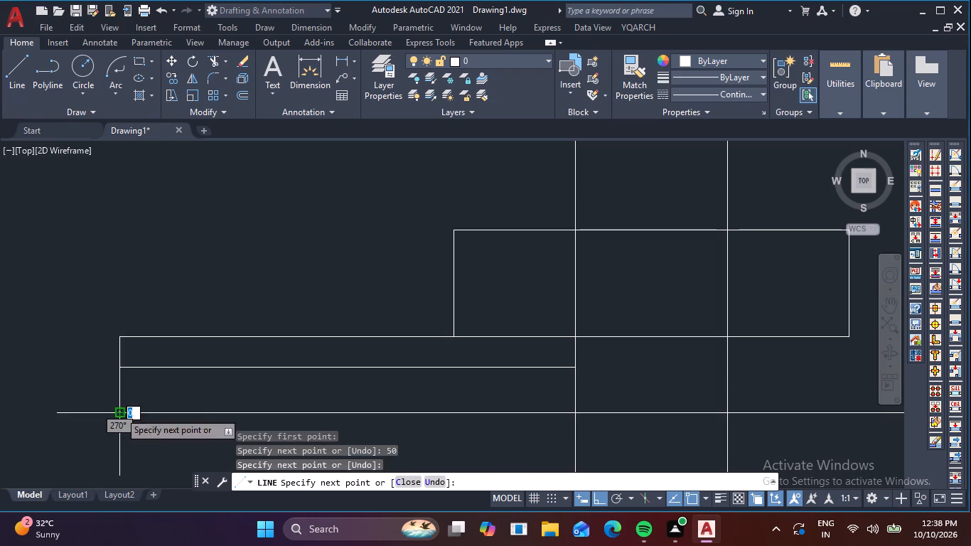
click(122, 366)
key(Escape)
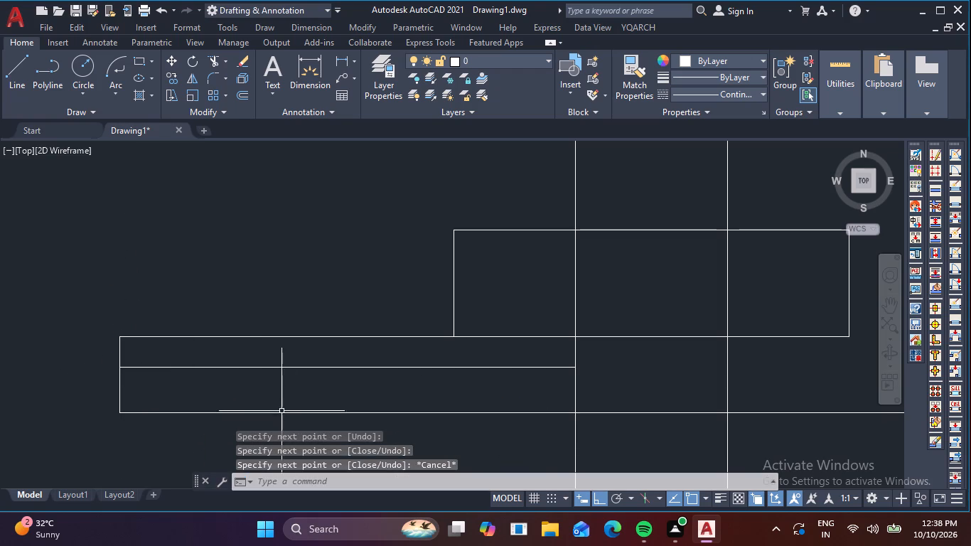
Erase the remaining thin bar bottom line running from the bar's left end to the left strip.
drag(292, 400, 272, 387)
click(240, 358)
key(Delete)
Draw the bar's top line between the two crossbars, joining their facing lower corners.
scroll(243, 358, down, 3)
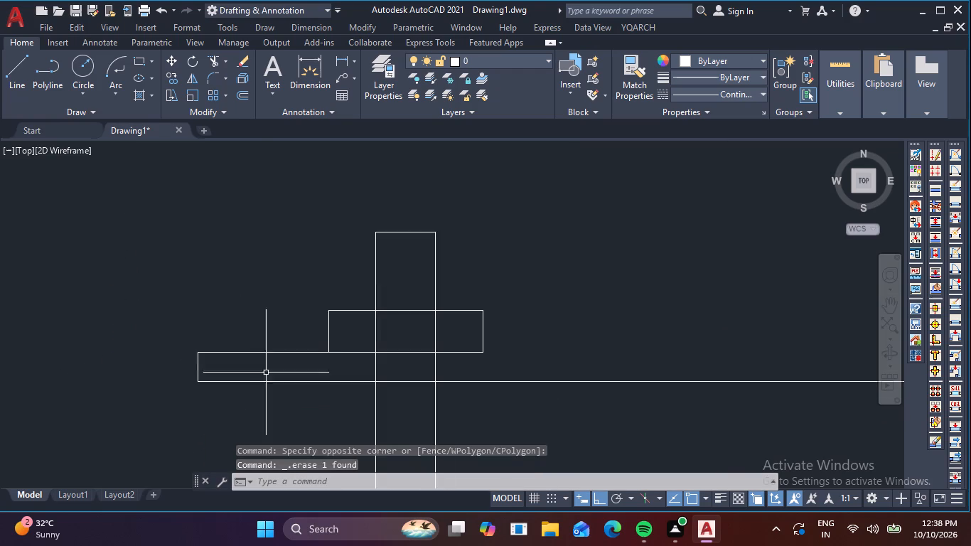
scroll(490, 422, down, 2)
key(l)
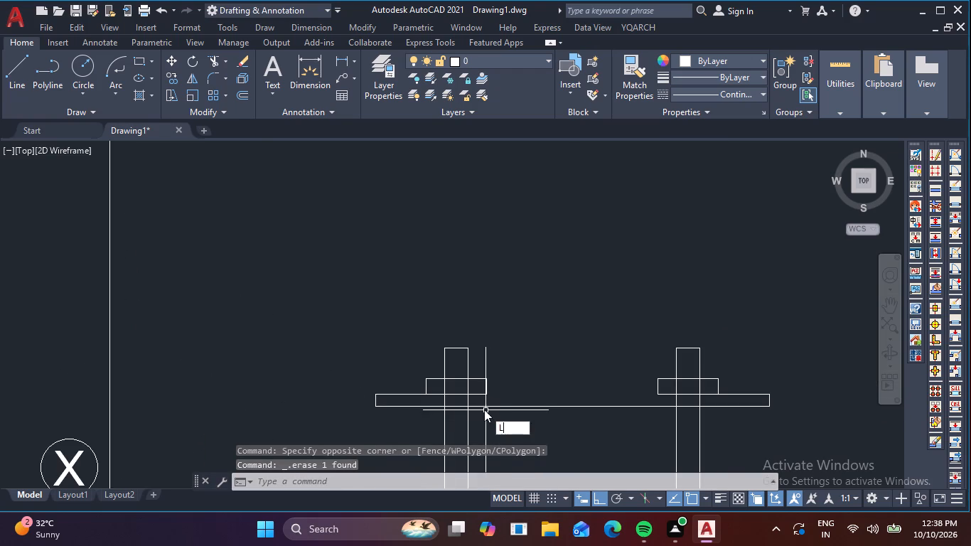
key(space)
click(484, 391)
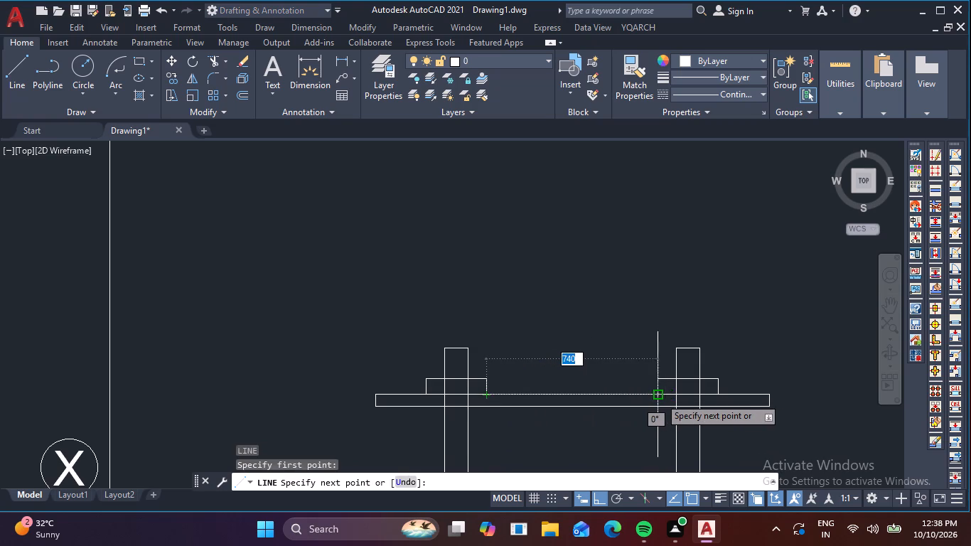
click(660, 395)
key(Escape)
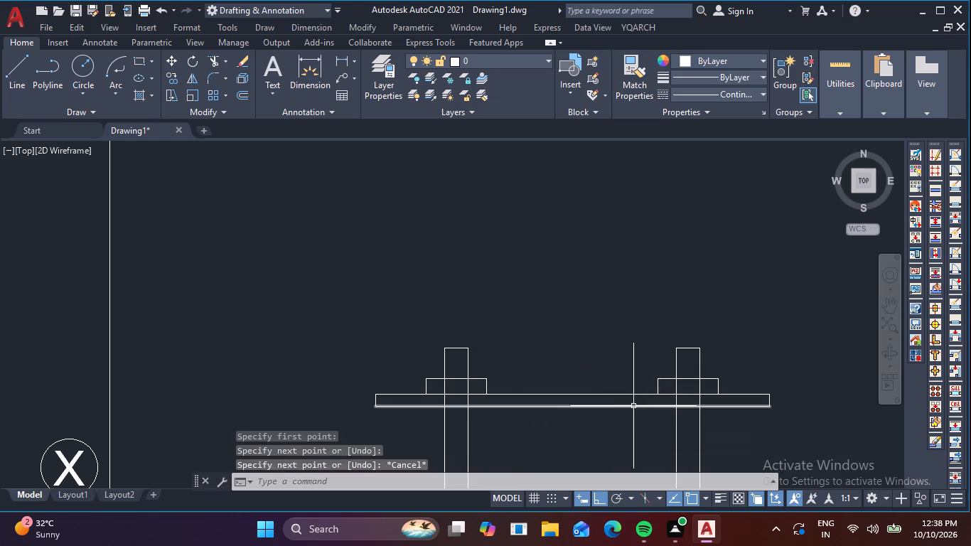
Move the bar's bottom line and its three top line segments 50 straight down, away from the crossbars.
scroll(621, 422, down, 1)
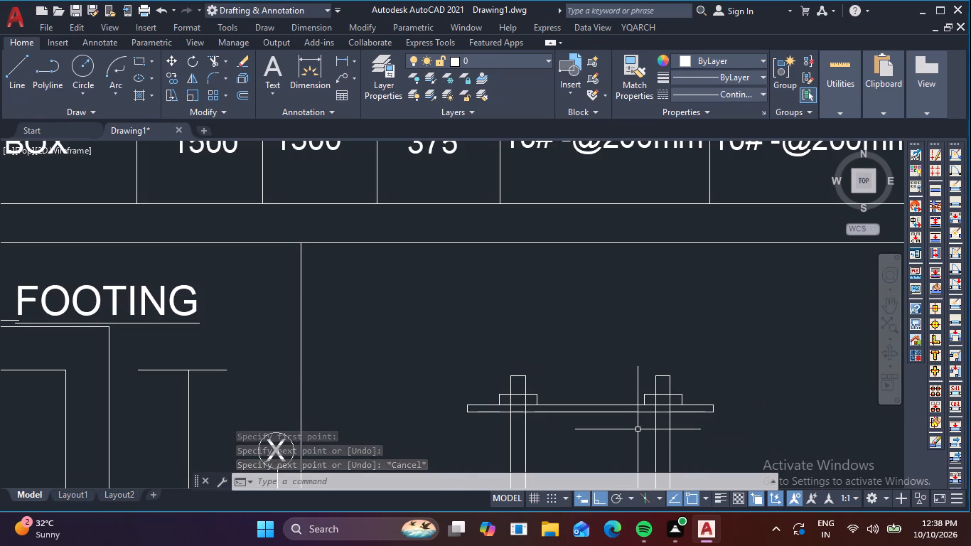
click(616, 414)
click(583, 390)
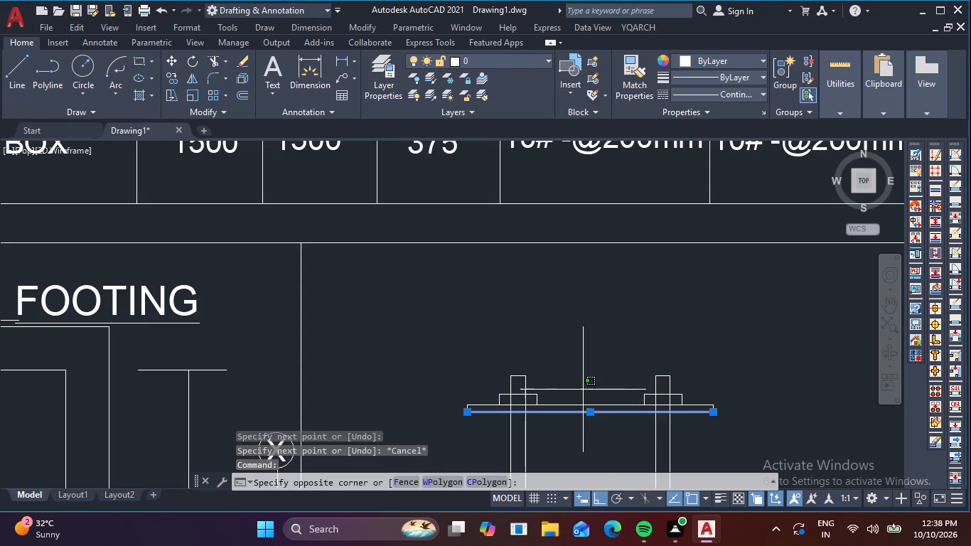
click(601, 431)
click(605, 422)
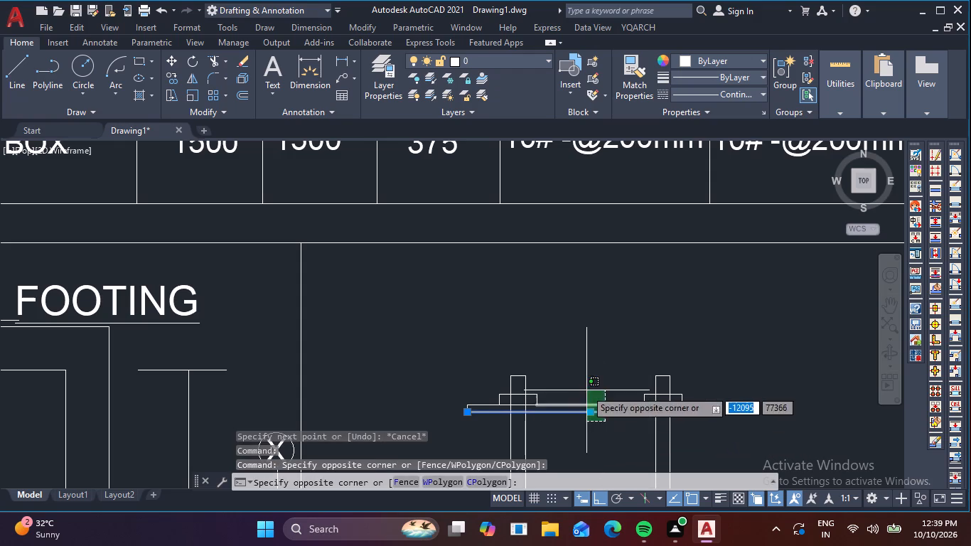
click(585, 388)
scroll(606, 403, up, 2)
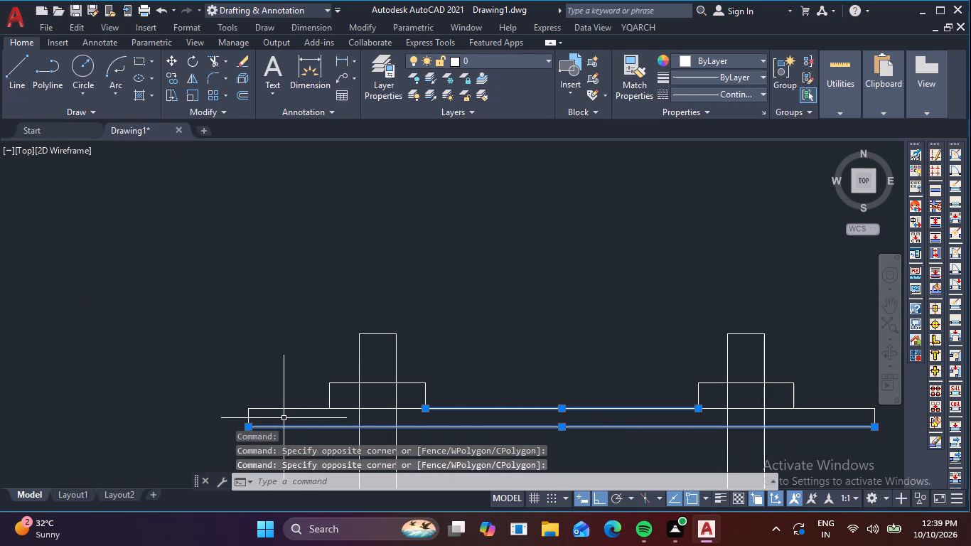
click(284, 409)
click(818, 409)
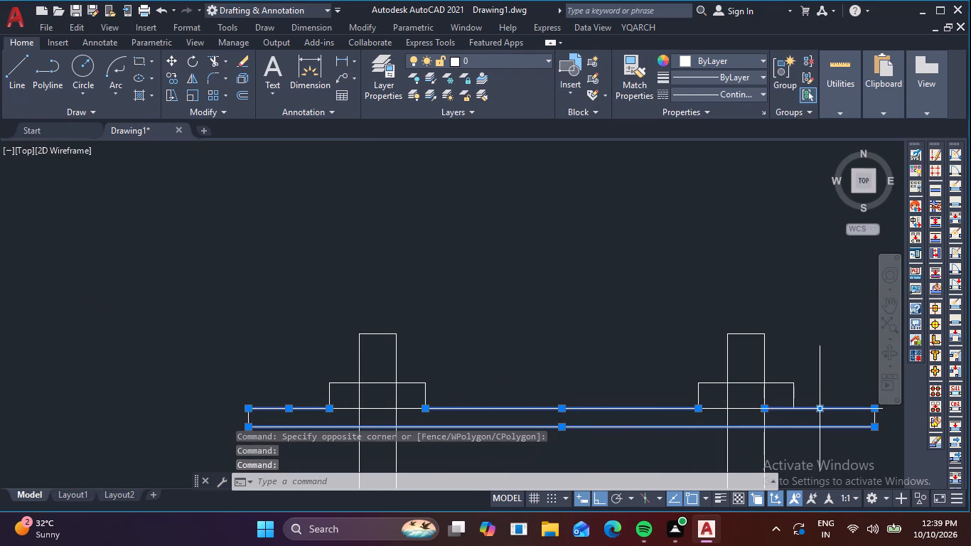
key(m)
key(space)
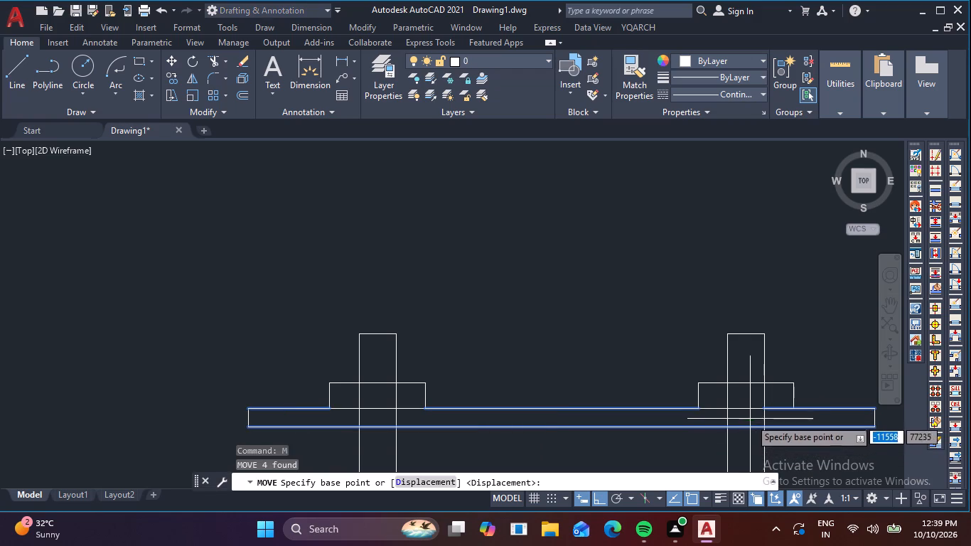
click(761, 409)
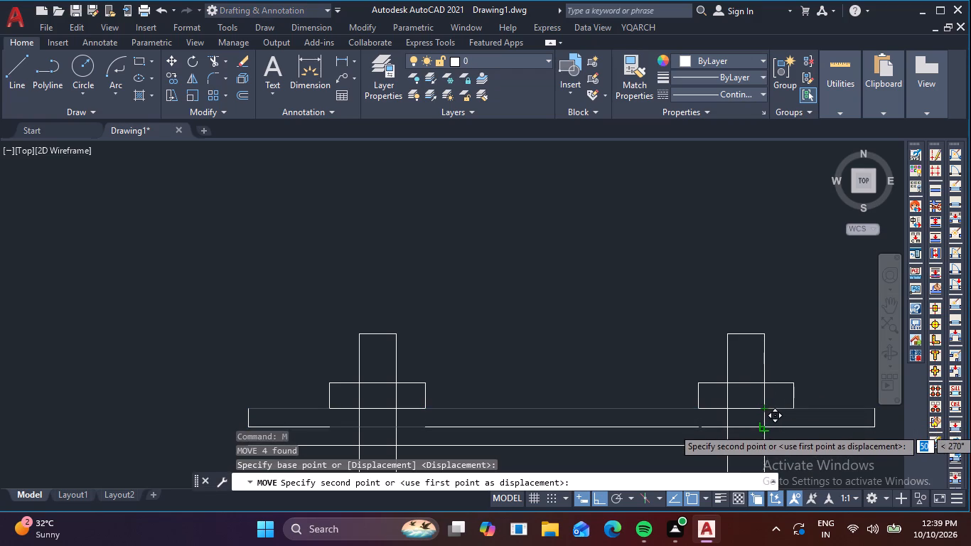
scroll(763, 432, up, 1)
middle_drag(763, 432, 756, 413)
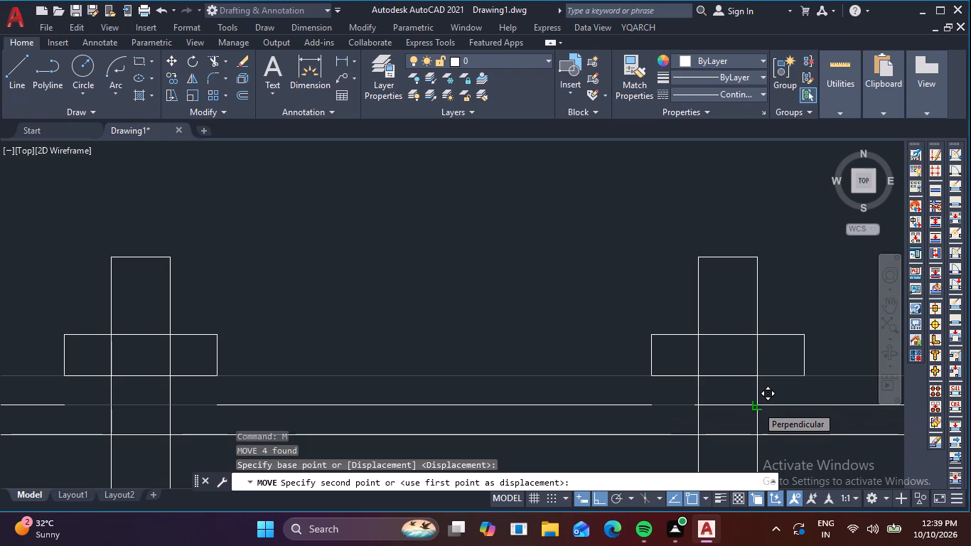
click(757, 406)
scroll(757, 406, down, 2)
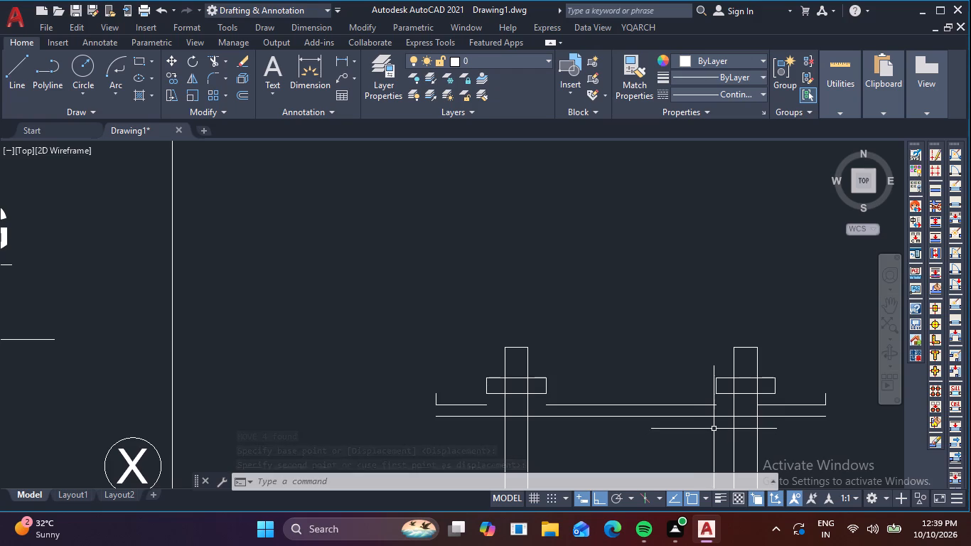
Erase the two short vertical end lines projecting above the moved bar, one at each end.
double_click(445, 397)
click(426, 397)
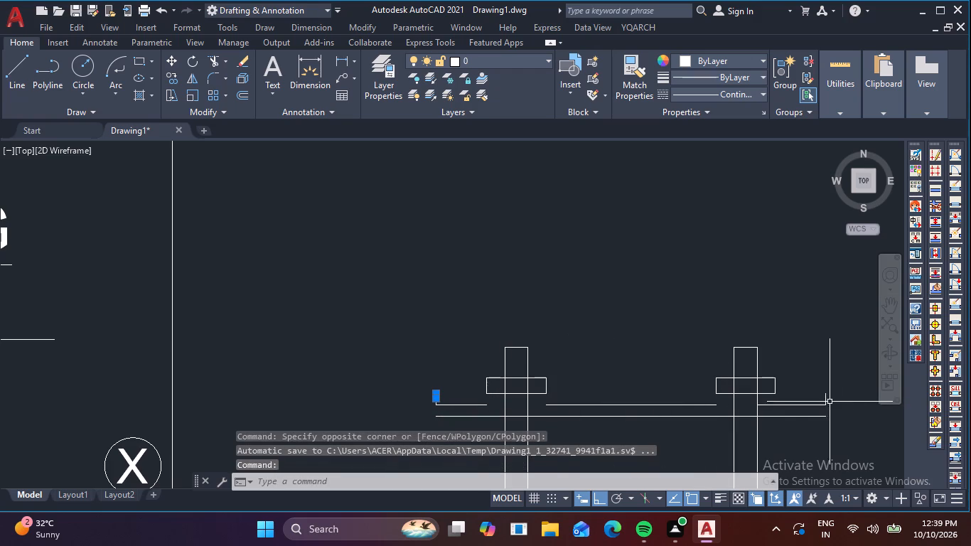
scroll(827, 399, up, 2)
drag(827, 399, 810, 394)
click(773, 383)
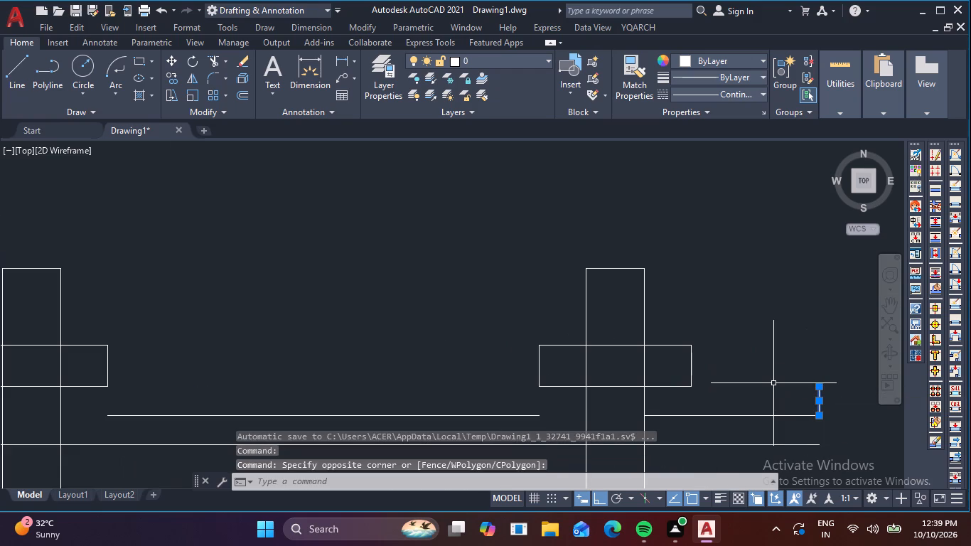
key(Delete)
Close the lowered bar's right end with a vertical line joining its top and bottom lines.
key(l)
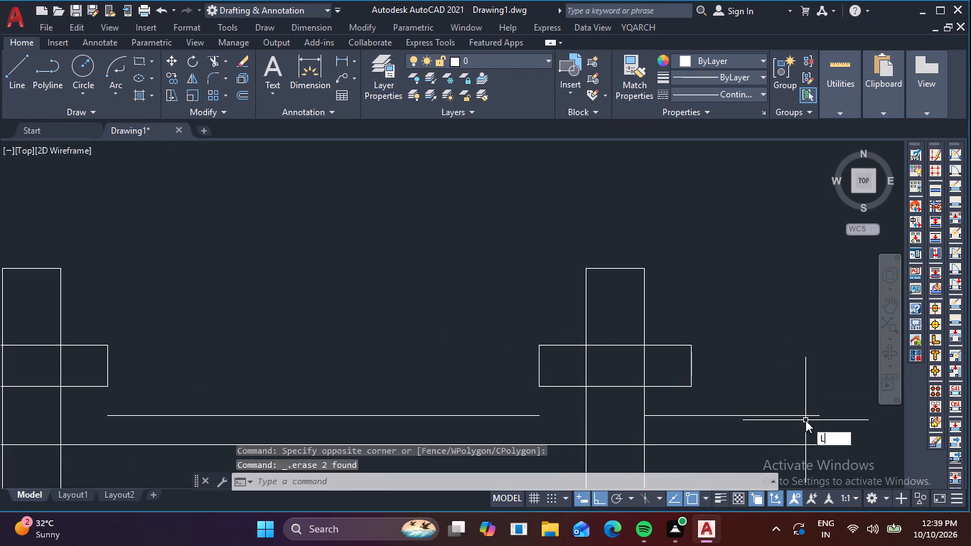
key(space)
click(820, 414)
click(821, 444)
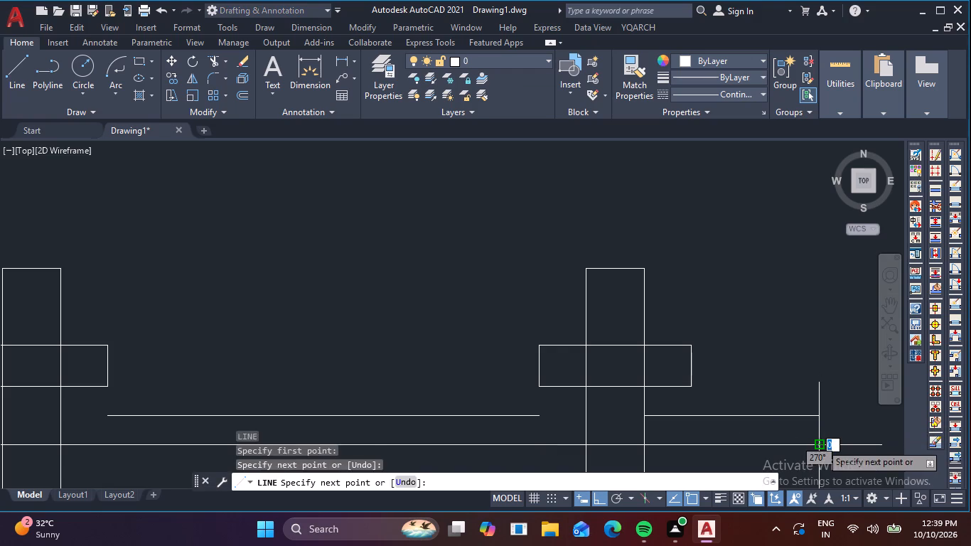
key(space)
Draw lines bridging the two gaps in the lowered bar's top line beneath the right and left crossbars.
key(space)
drag(643, 414, 636, 412)
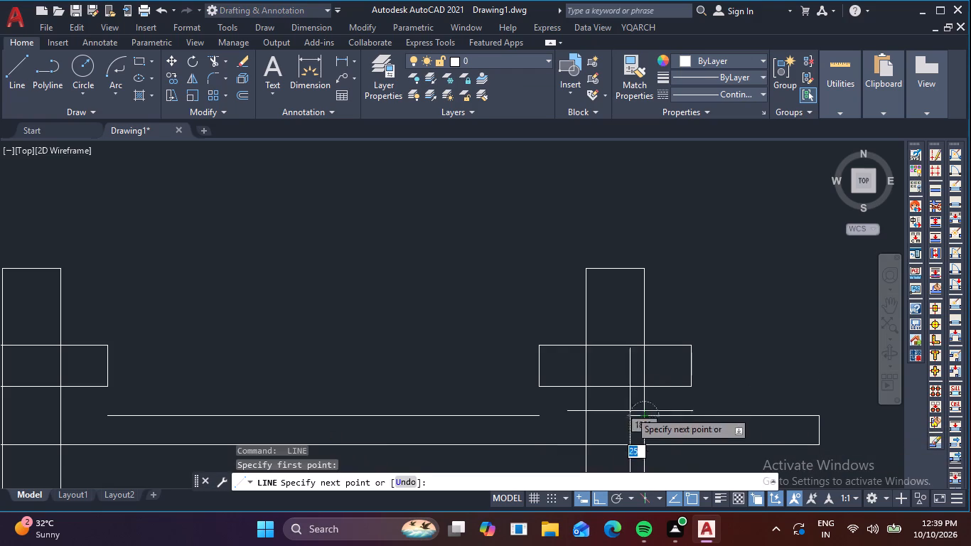
click(536, 412)
key(space)
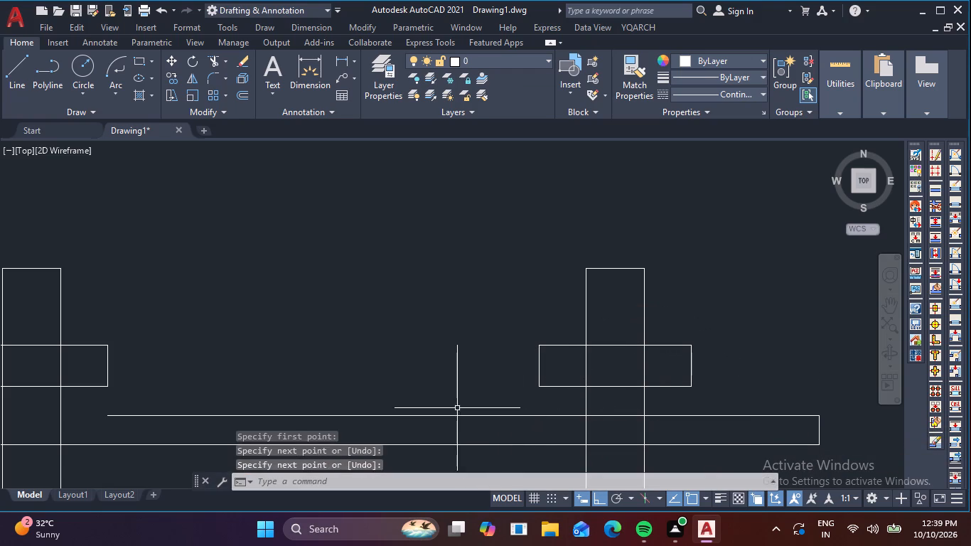
middle_drag(456, 405, 819, 321)
key(space)
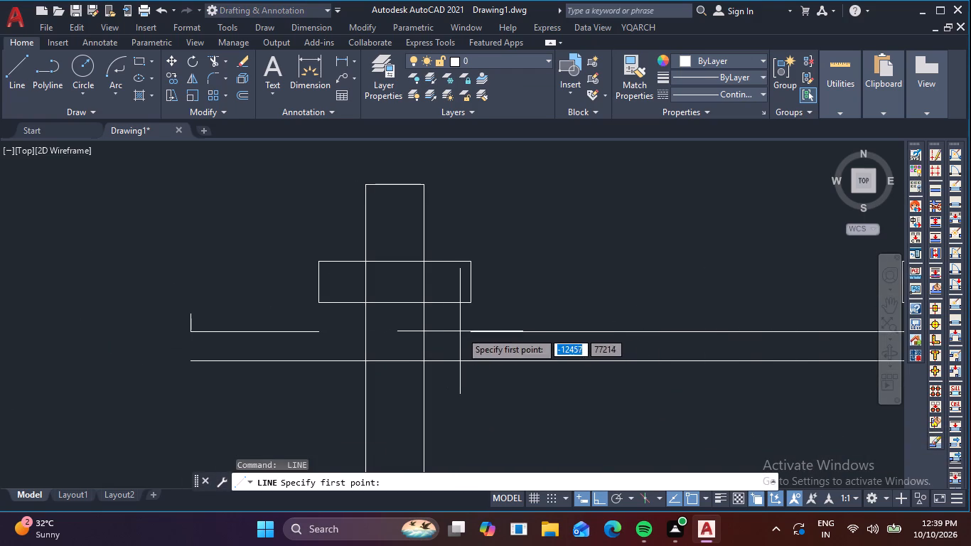
click(475, 331)
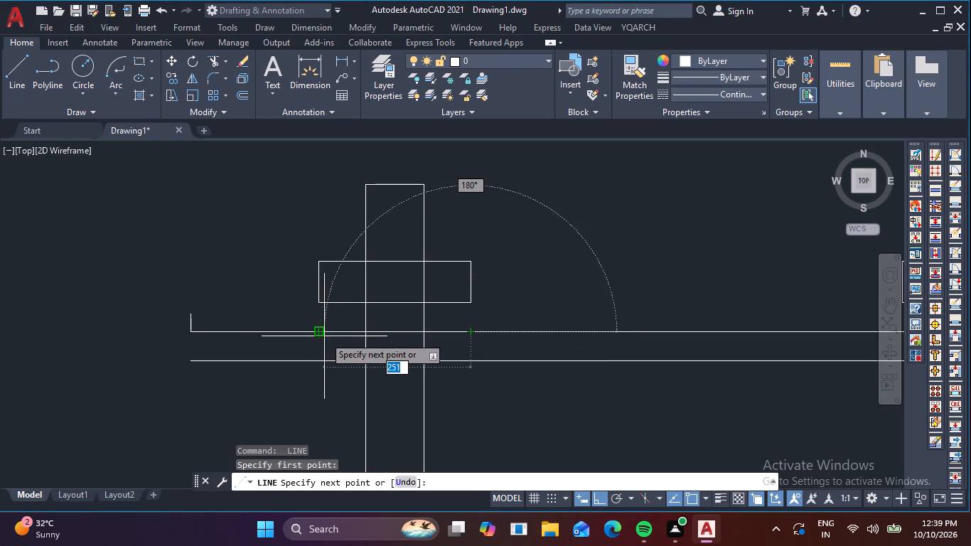
click(321, 333)
key(space)
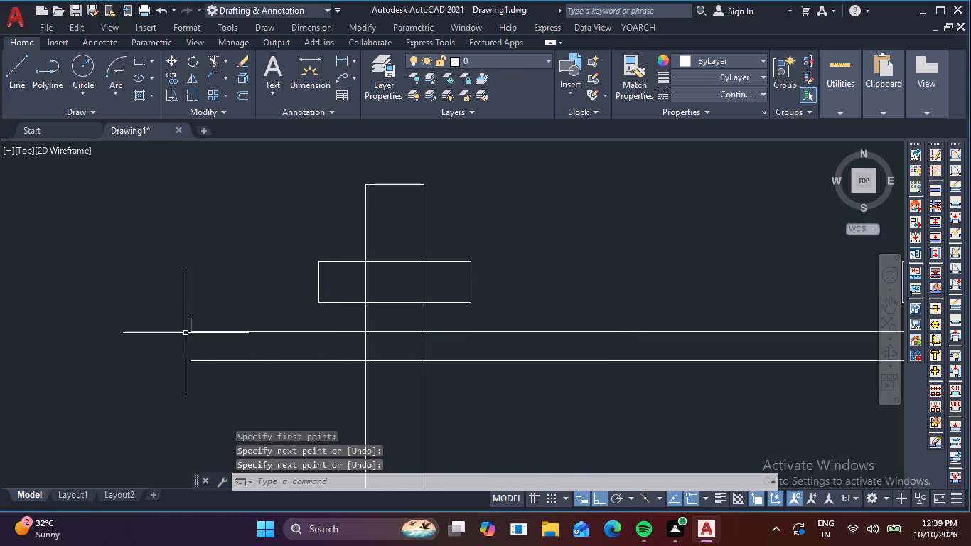
Close the lowered bar's left end with a vertical line and erase the leftover vertical stub above it.
key(space)
click(186, 333)
click(188, 363)
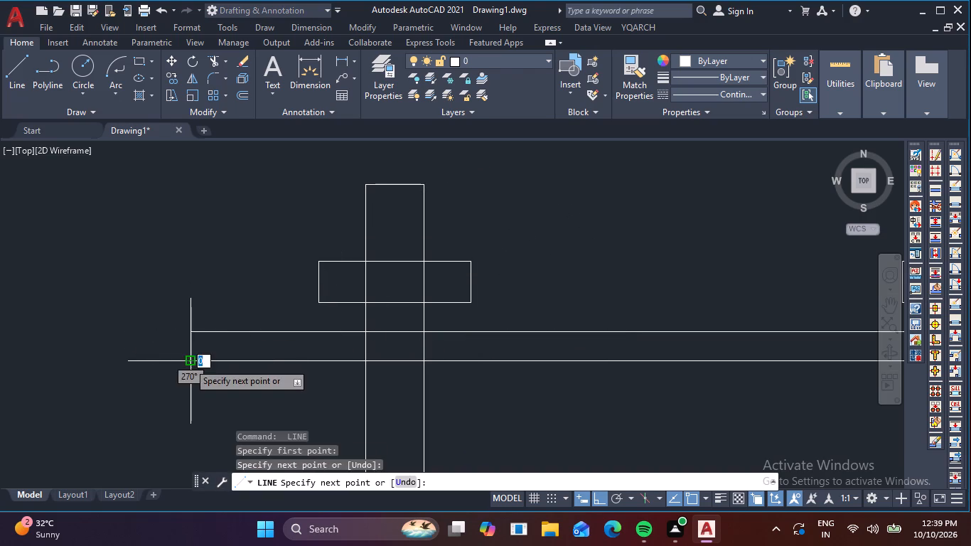
key(space)
click(200, 323)
click(185, 313)
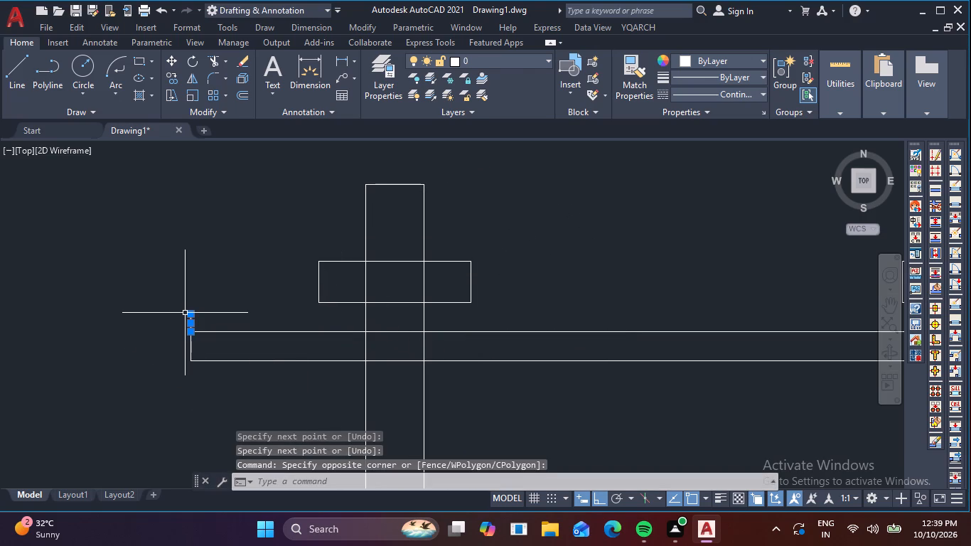
key(Delete)
scroll(261, 343, down, 2)
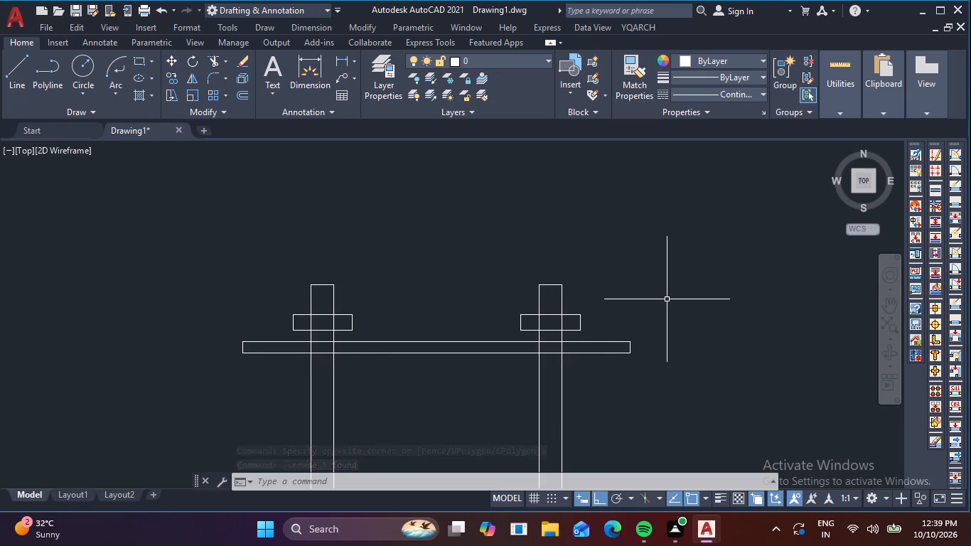
Draw a vertical line about 589 long upward from the top corner at the horizontal bar's right end.
key(l)
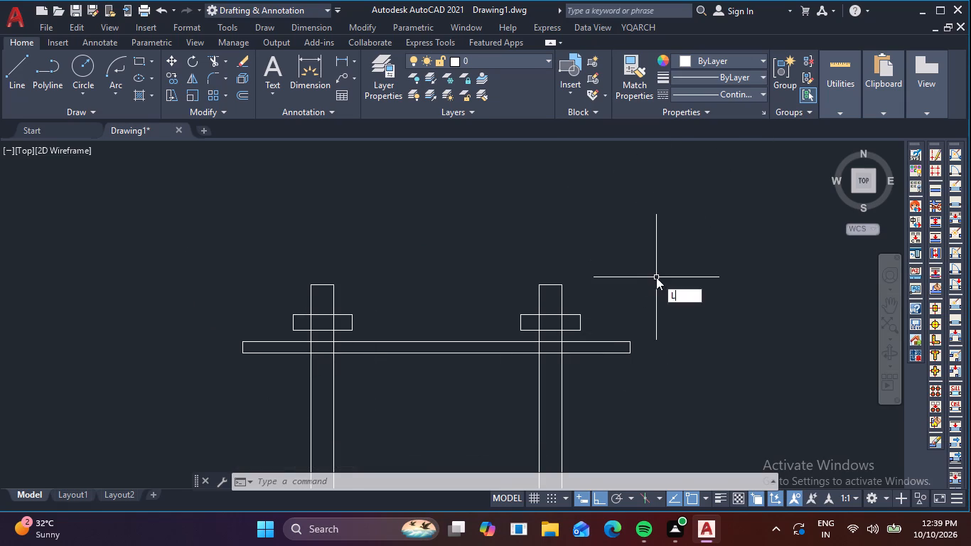
key(space)
click(631, 339)
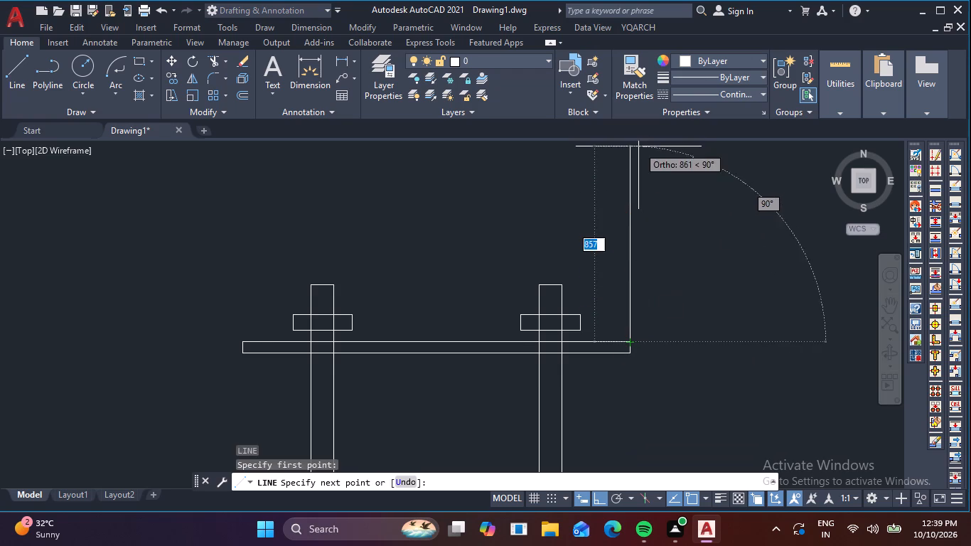
middle_drag(638, 148, 648, 225)
scroll(629, 258, down, 2)
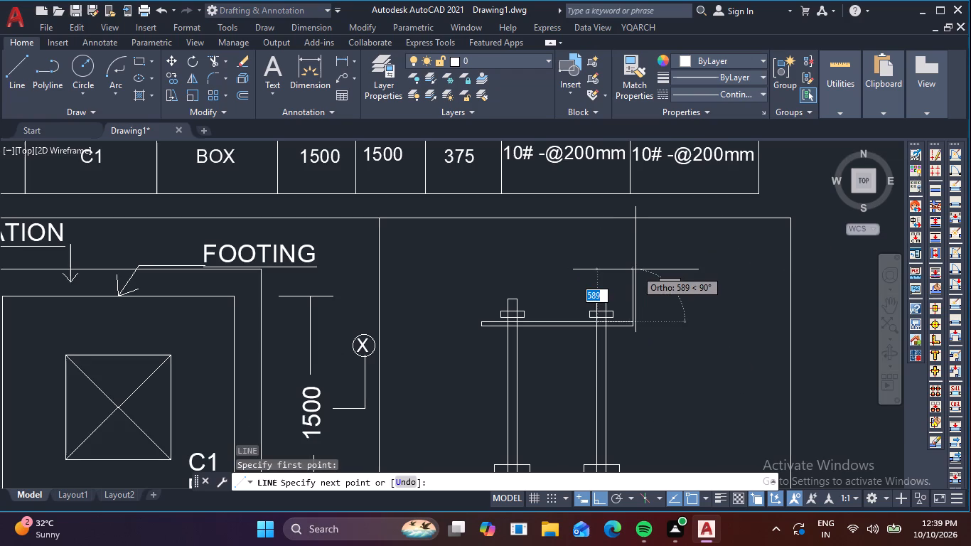
click(635, 269)
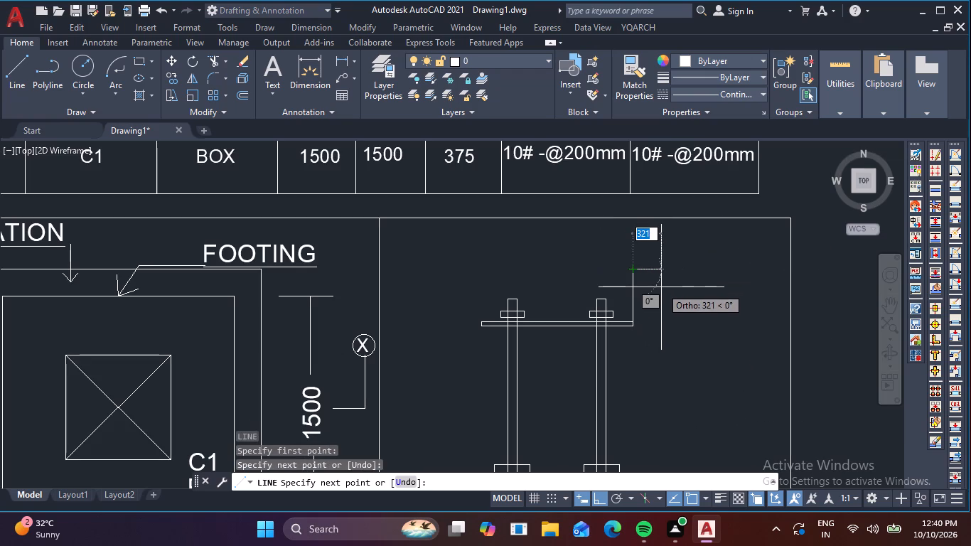
scroll(661, 287, down, 3)
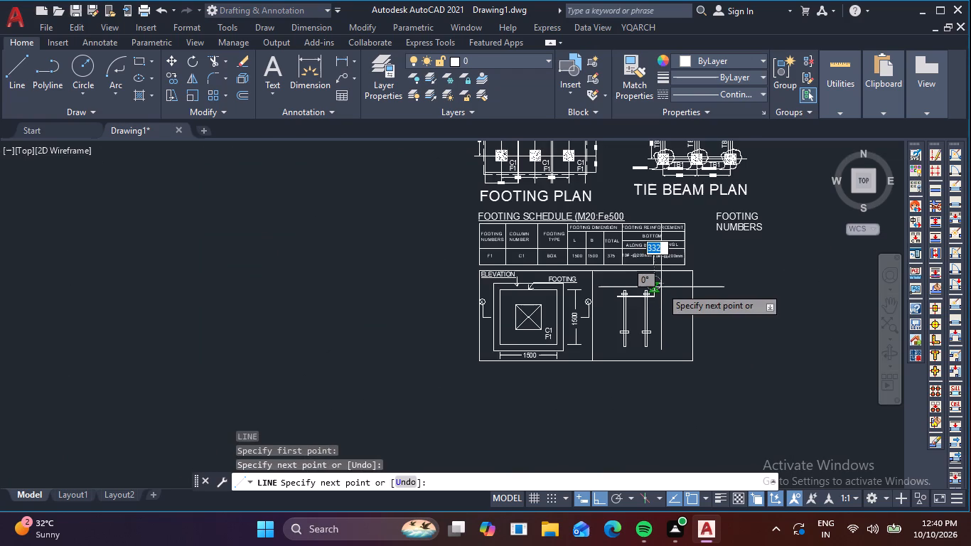
key(Escape)
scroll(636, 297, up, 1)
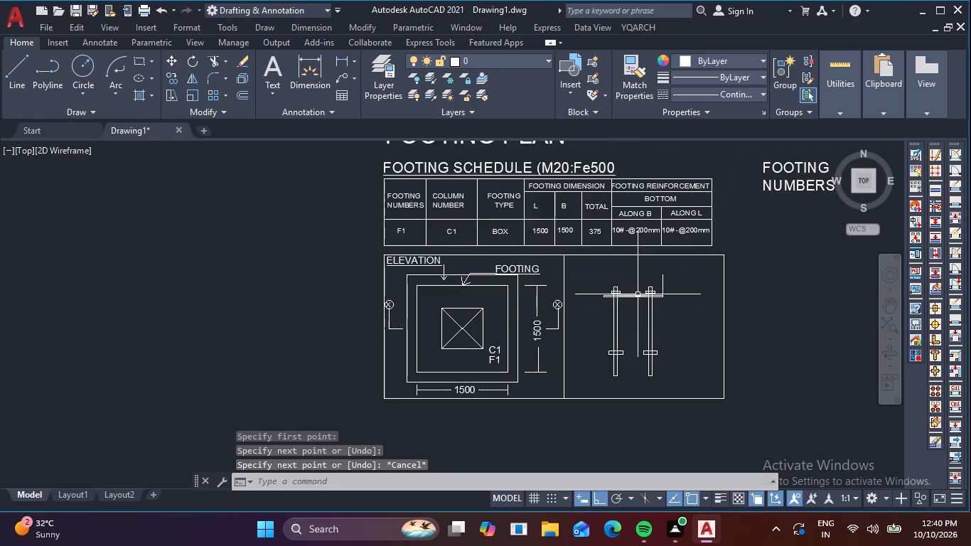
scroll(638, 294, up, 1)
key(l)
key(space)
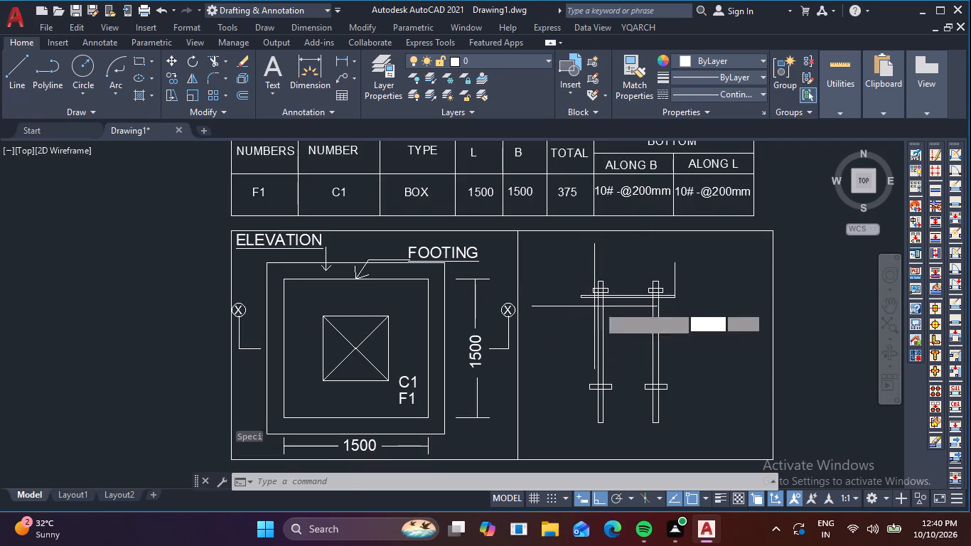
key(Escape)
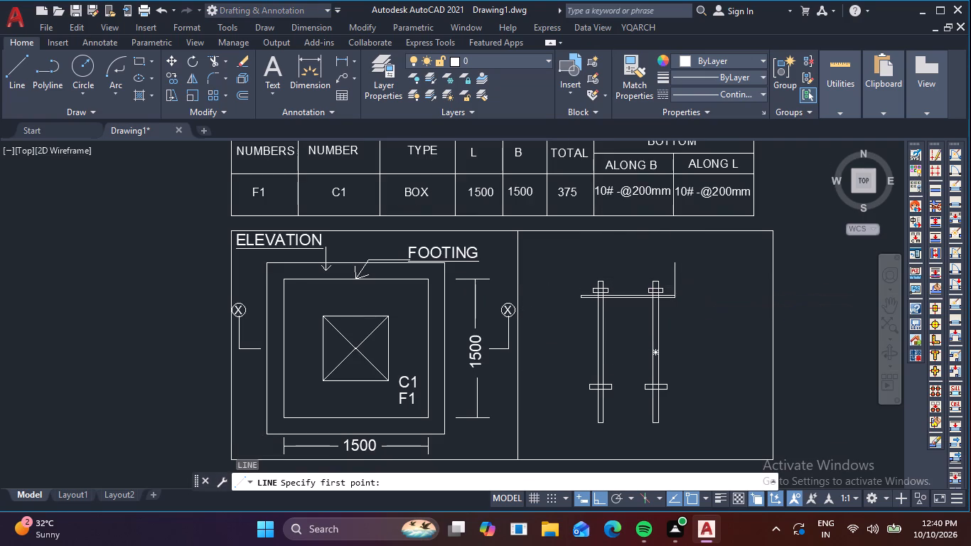
Mirror the tall vertical line about the horizontal bar's vertical centreline to the bar's left end, keeping the original.
click(687, 278)
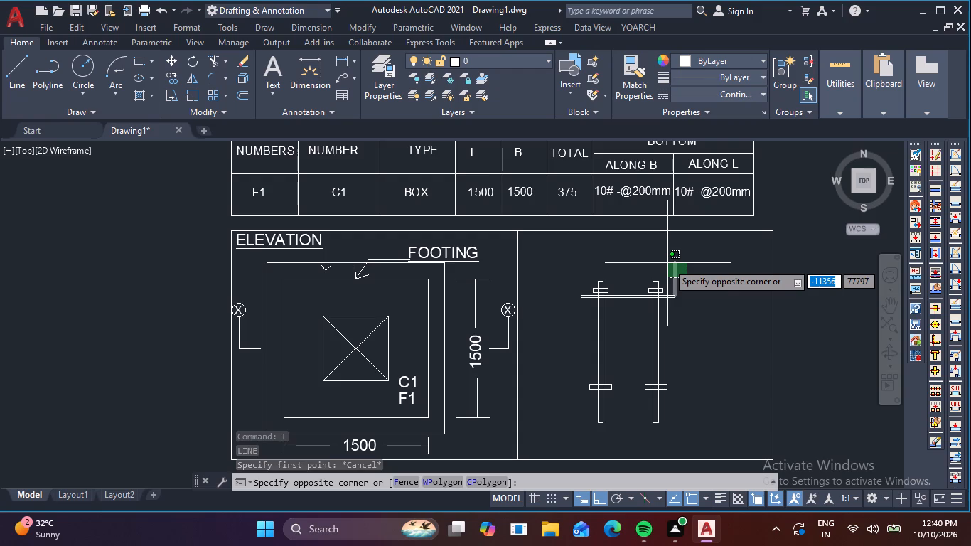
click(667, 263)
scroll(638, 293, up, 3)
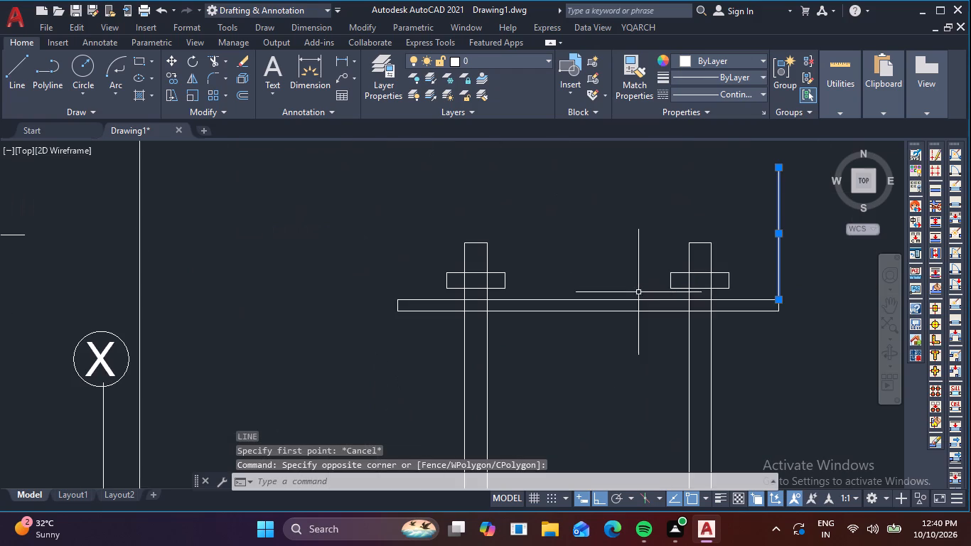
key(m)
key(i)
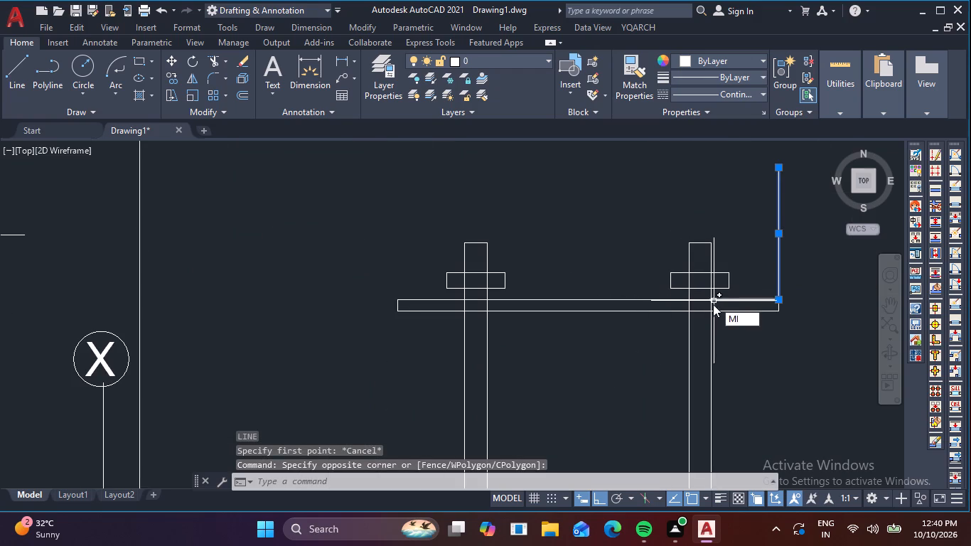
key(space)
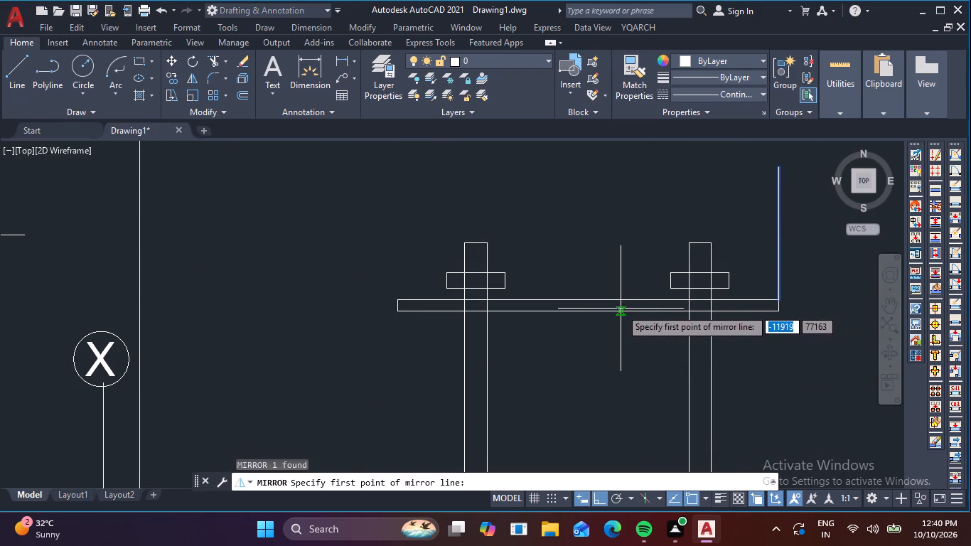
click(587, 312)
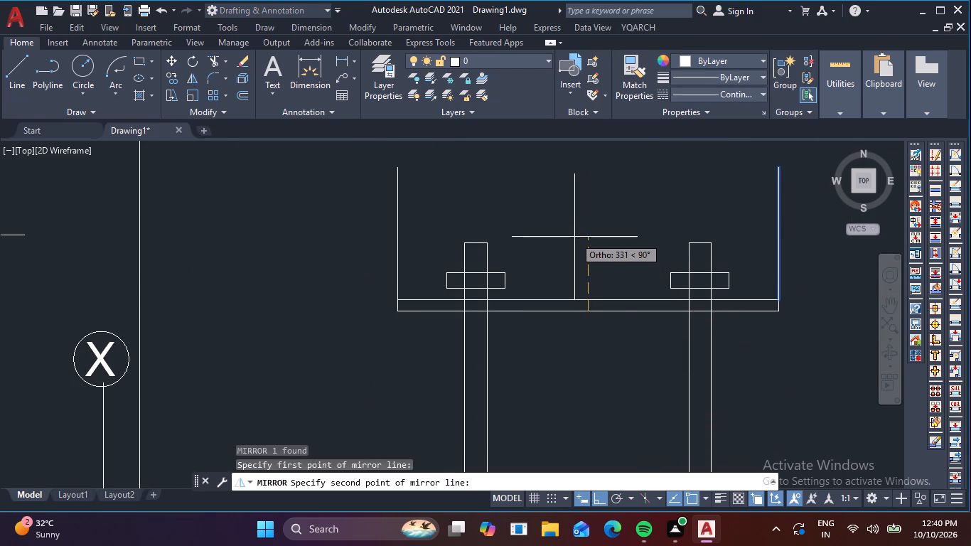
click(574, 237)
key(space)
scroll(576, 239, down, 2)
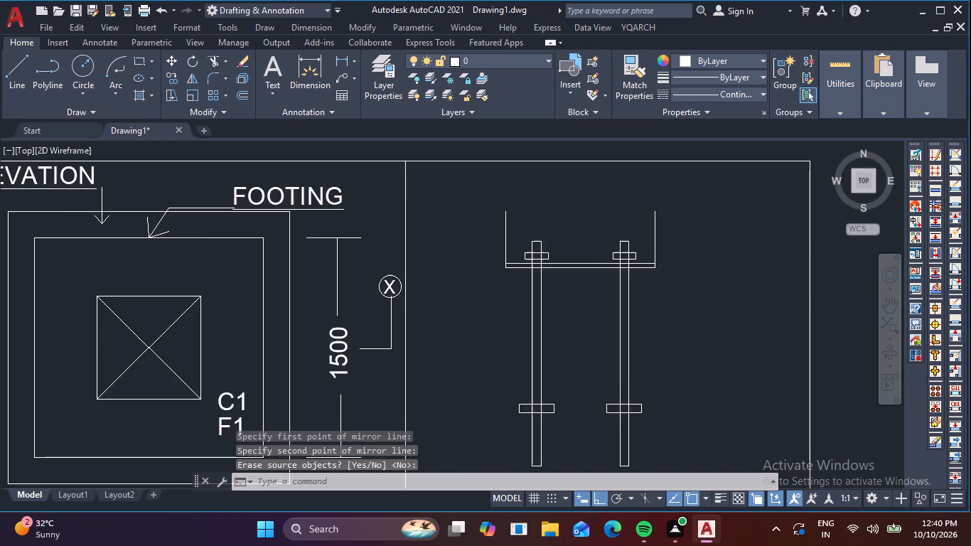
Draw a horizontal line level with the tall verticals' tops, spanning from above the left crossbar's outer end to above the right crossbar's outer end.
middle_drag(576, 242, 562, 300)
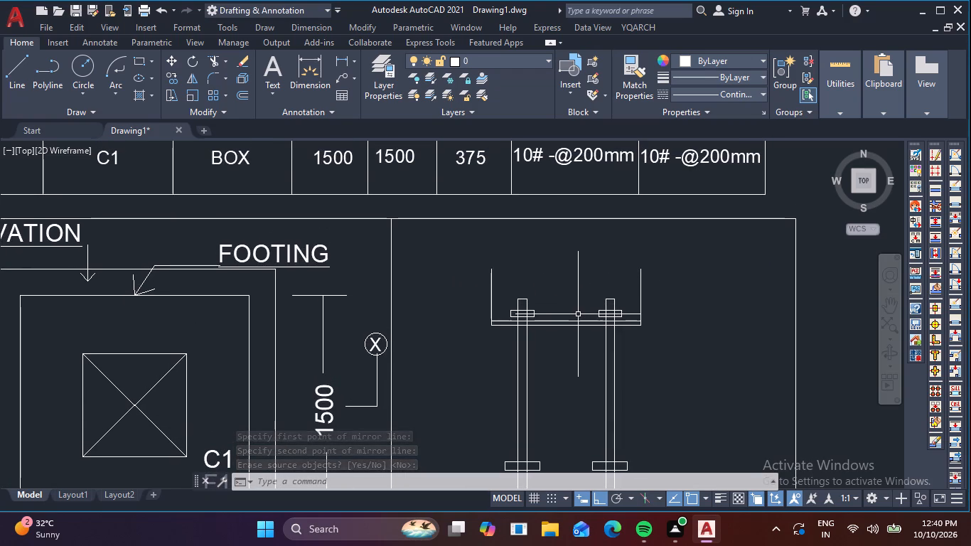
scroll(578, 313, up, 1)
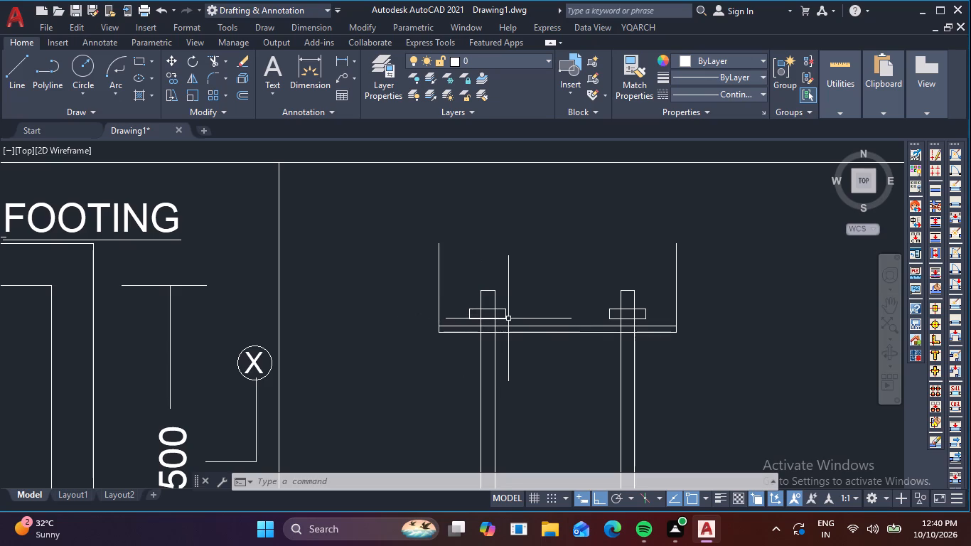
key(l)
key(space)
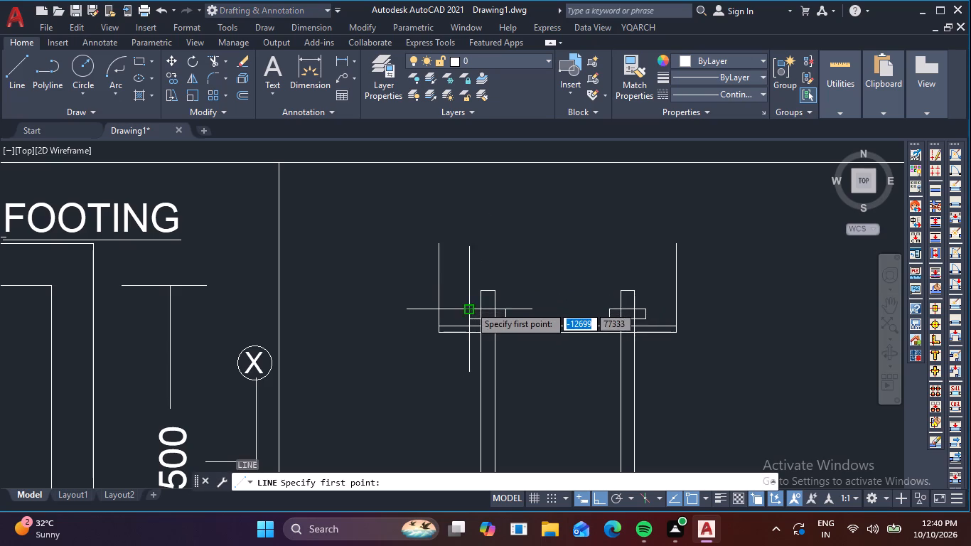
click(468, 244)
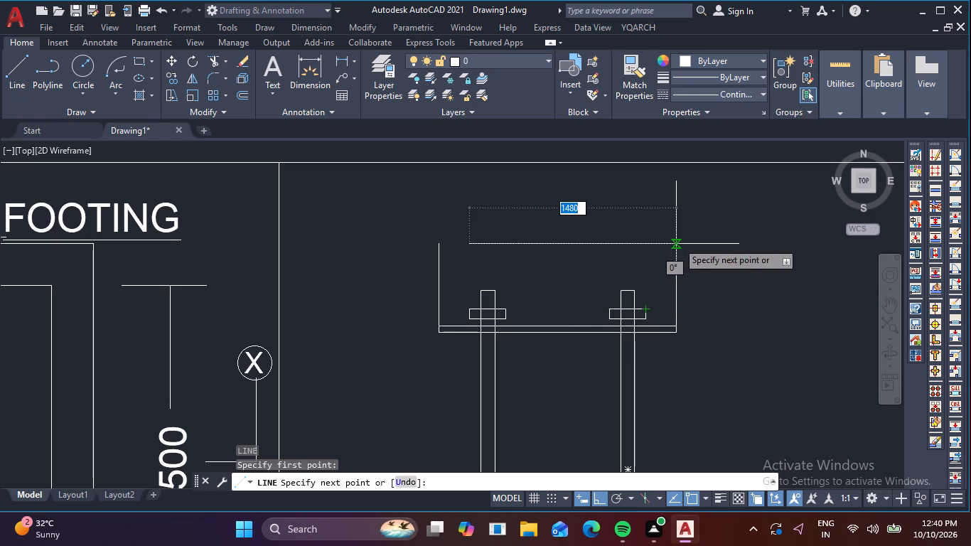
click(645, 245)
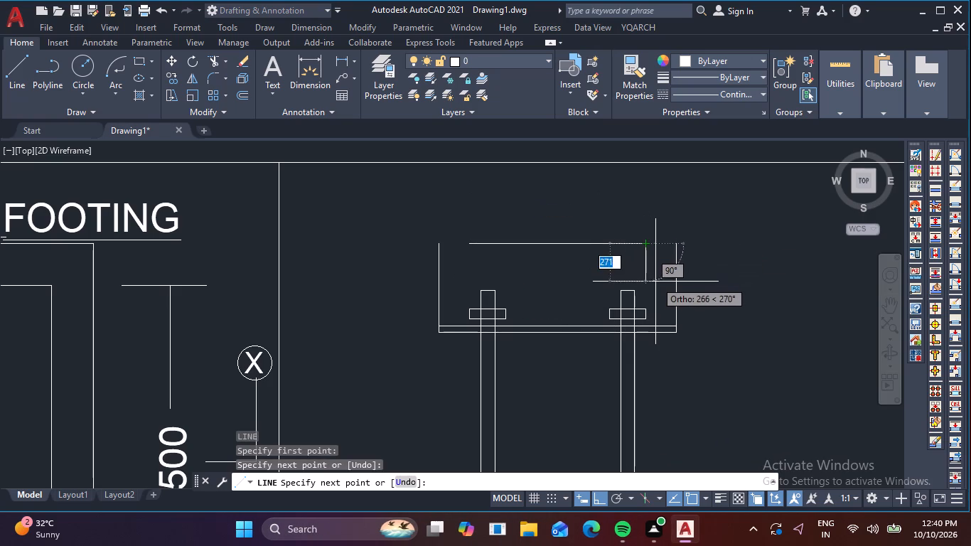
key(Escape)
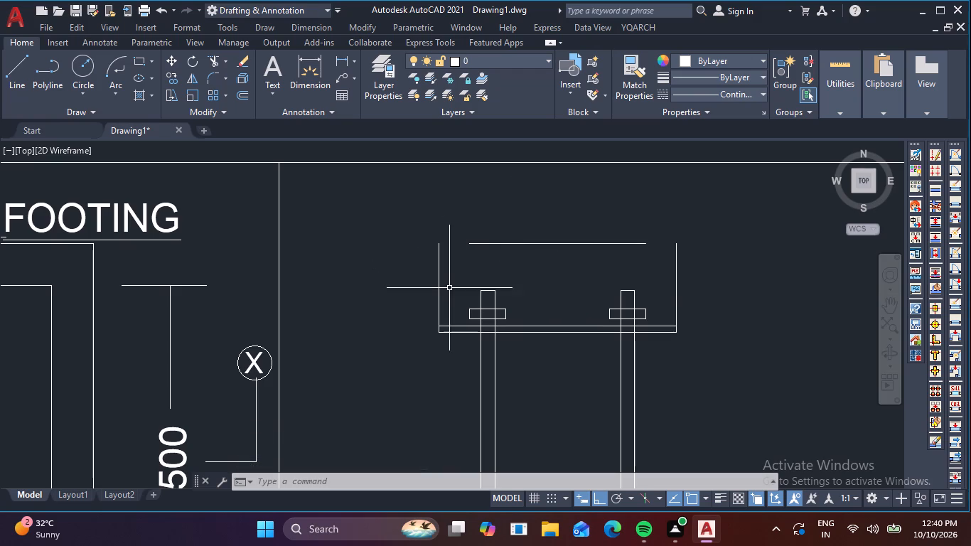
Draw two diagonal lines joining the midpoints of the tall side verticals to the nearest ends of the top horizontal line.
key(l)
key(space)
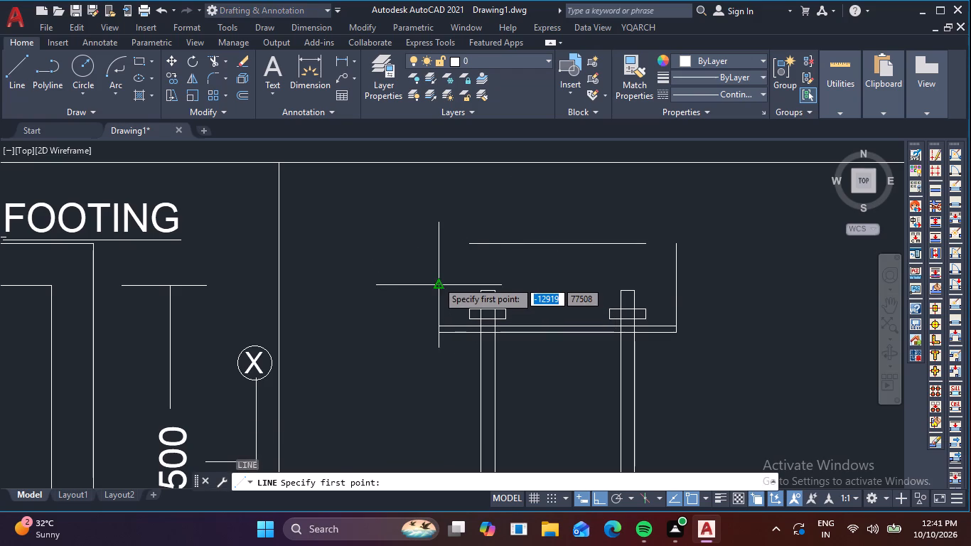
click(437, 281)
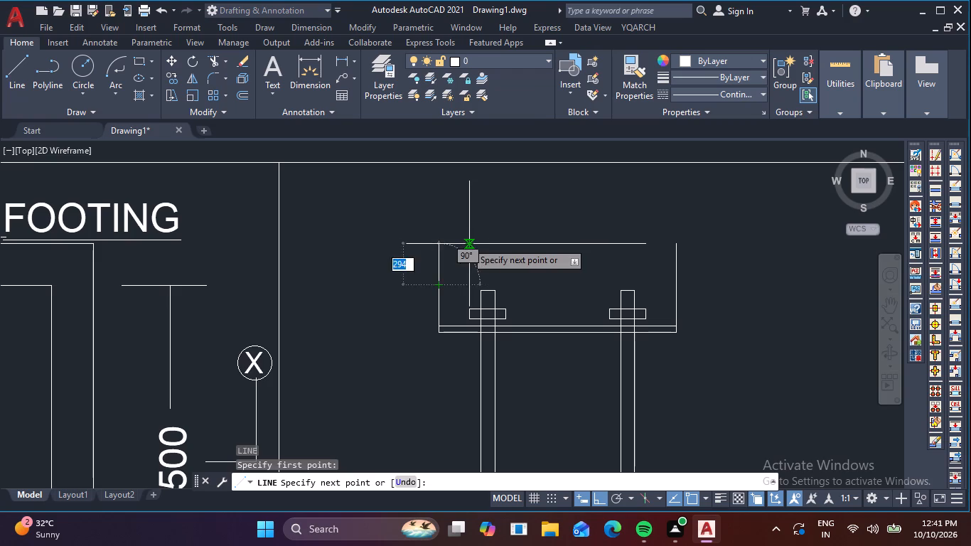
click(466, 242)
key(space)
key(space)
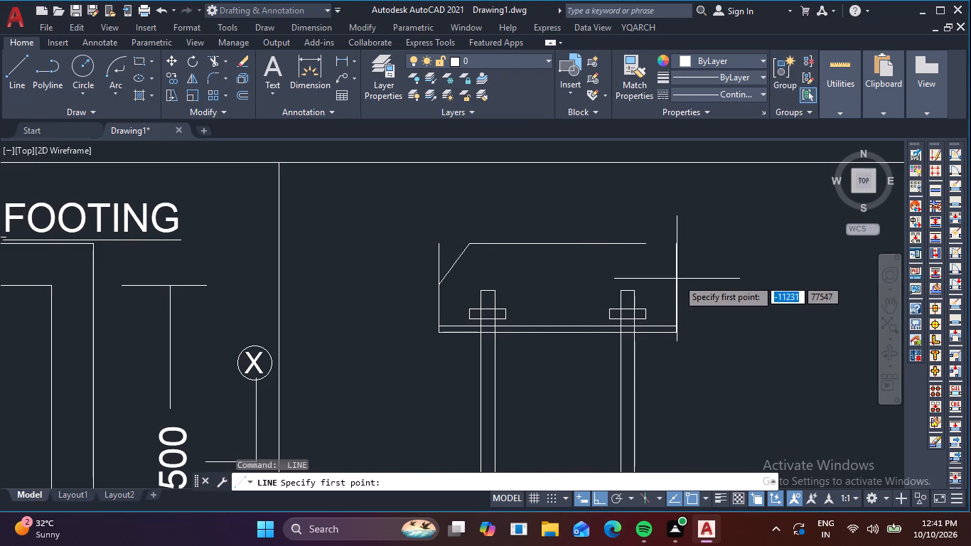
click(677, 288)
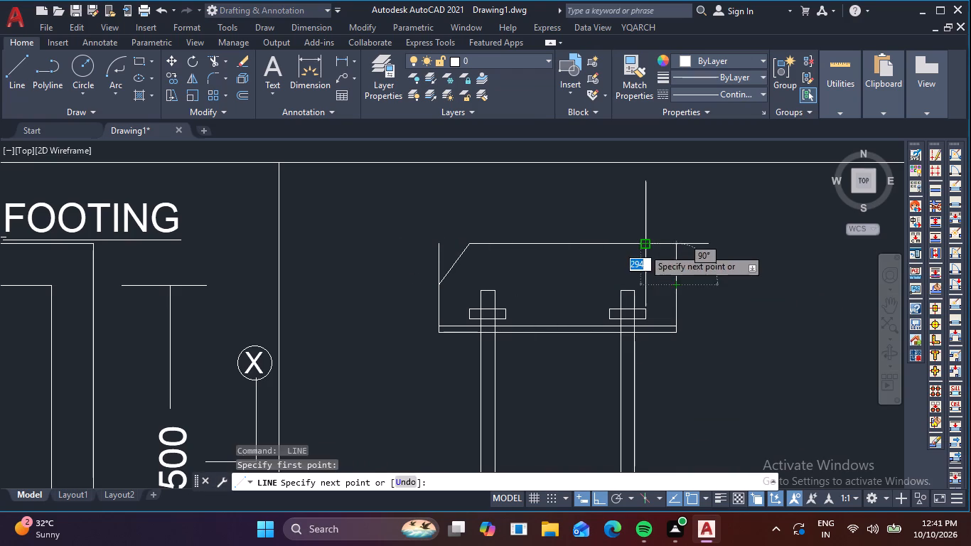
click(643, 248)
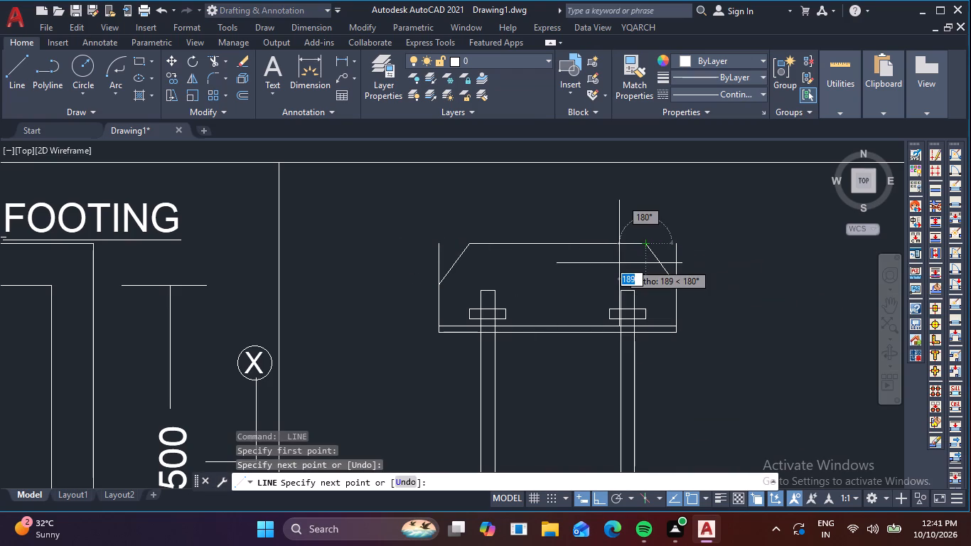
key(space)
Trim the portions of both side verticals that project above the diagonal lines.
text(TR)
key(space)
drag(445, 244, 424, 263)
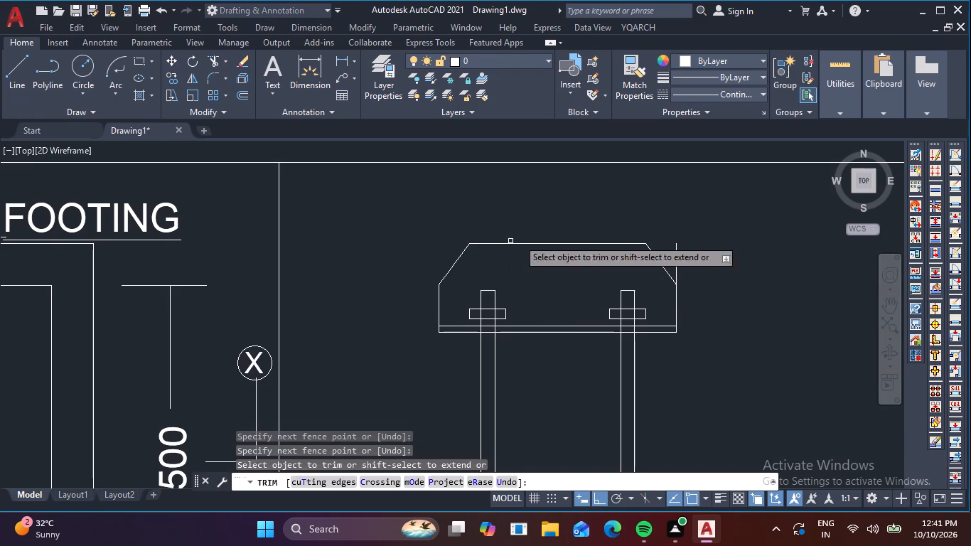
drag(669, 252, 699, 272)
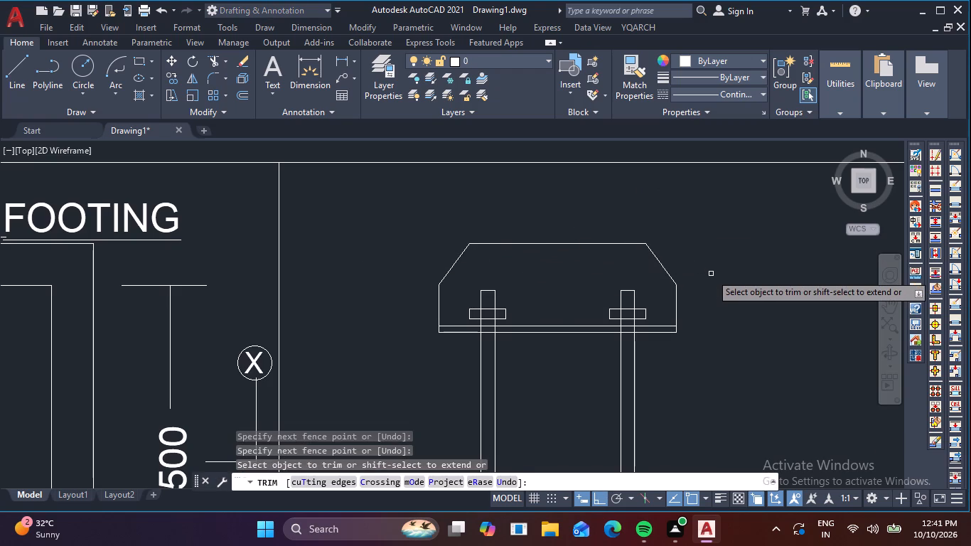
key(Escape)
key(Escape)
Draw a vertical line from the bar's top line just left of the right crossbar up past the top outline, stopping below the frame's top edge.
middle_drag(712, 274, 729, 332)
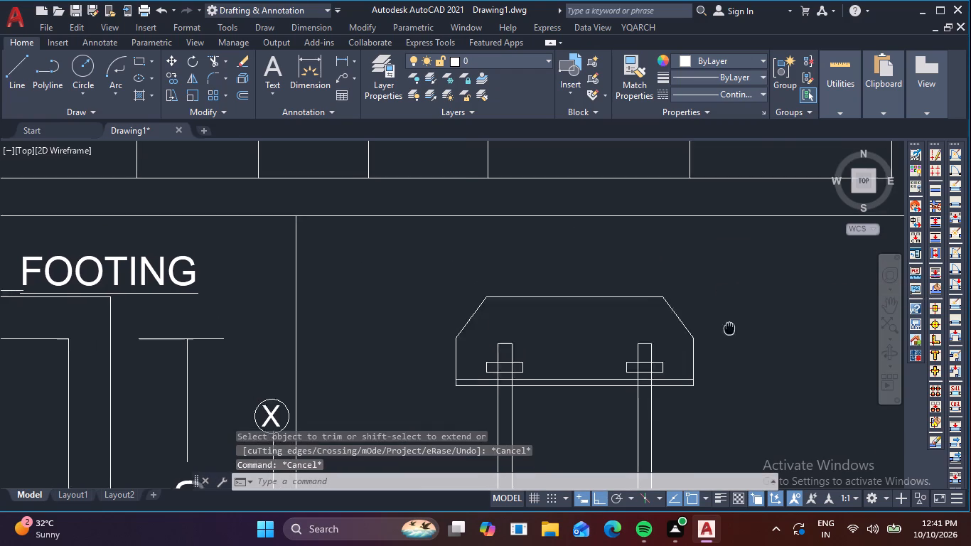
middle_drag(729, 332, 731, 396)
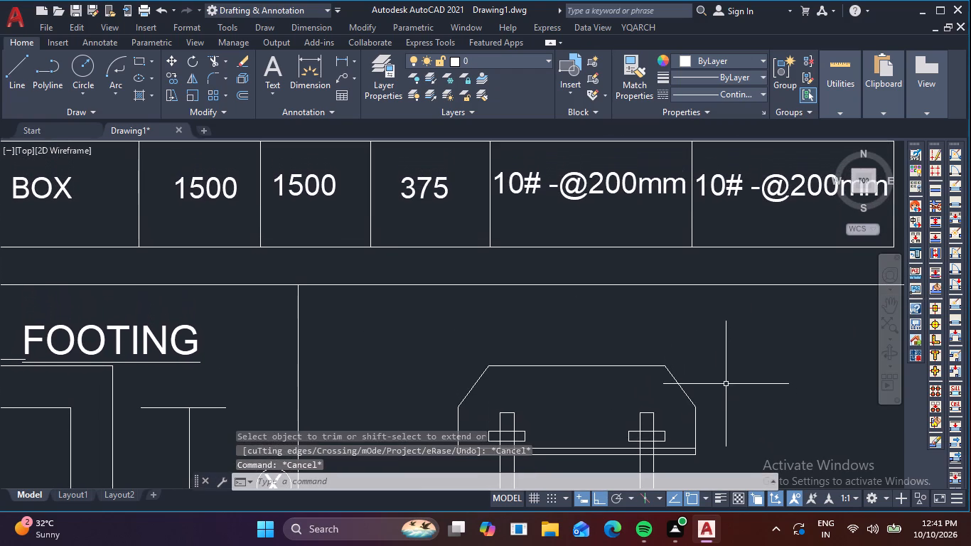
key(l)
key(space)
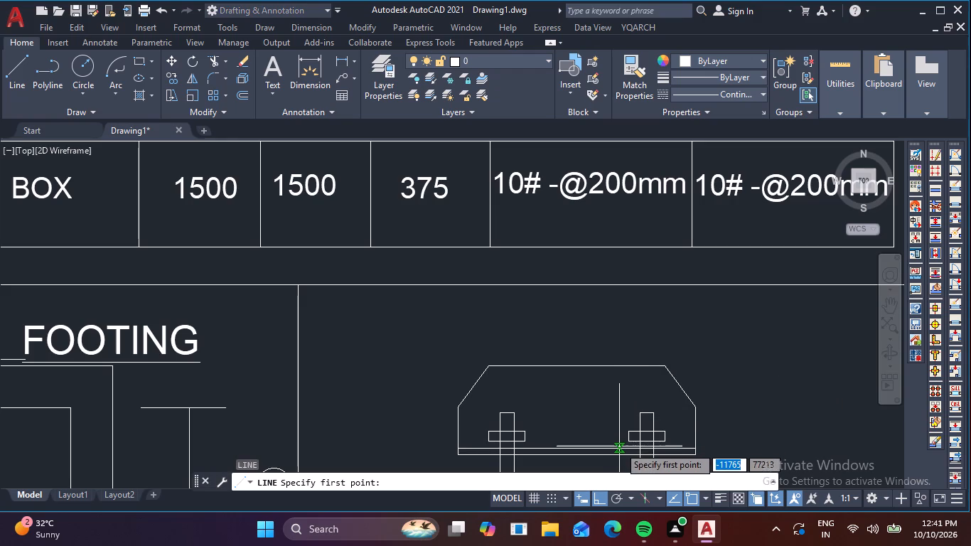
scroll(622, 447, up, 1)
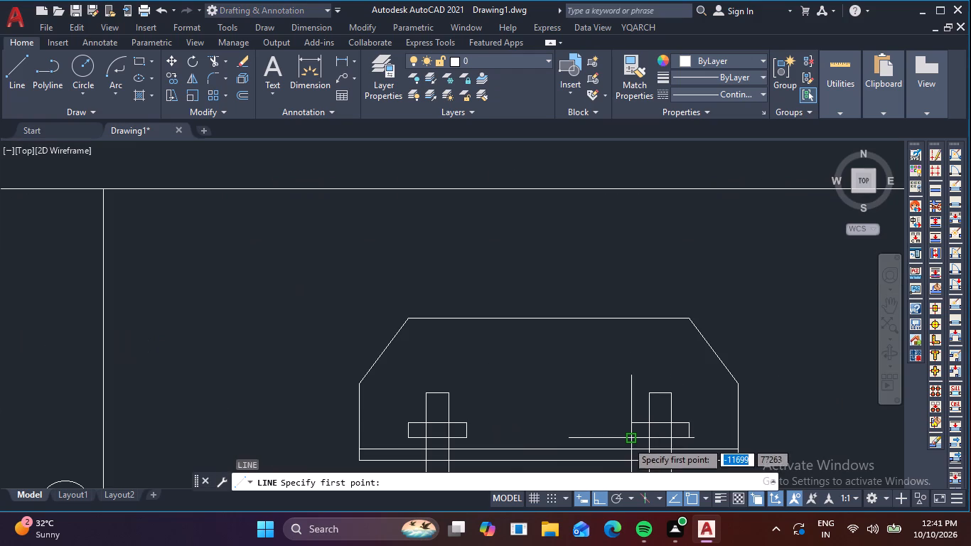
click(621, 449)
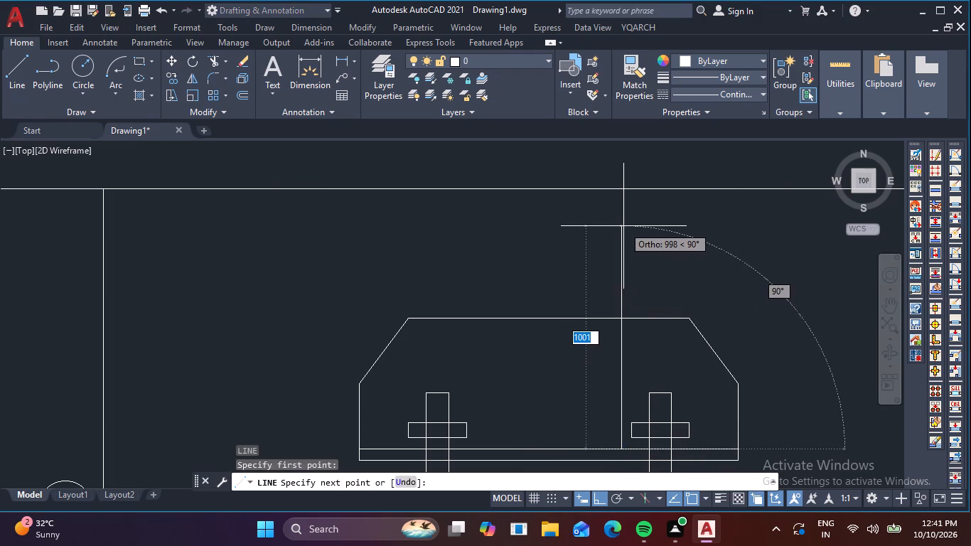
click(625, 201)
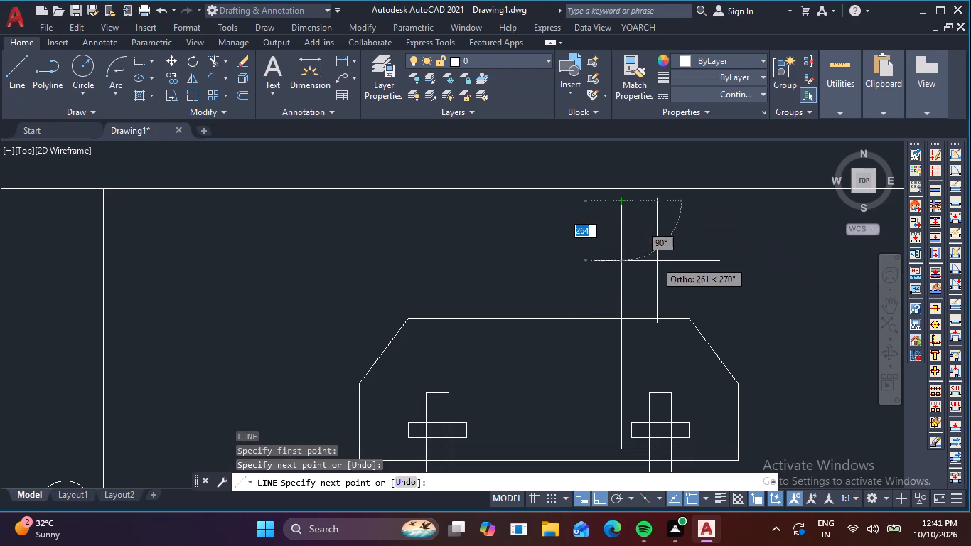
key(Escape)
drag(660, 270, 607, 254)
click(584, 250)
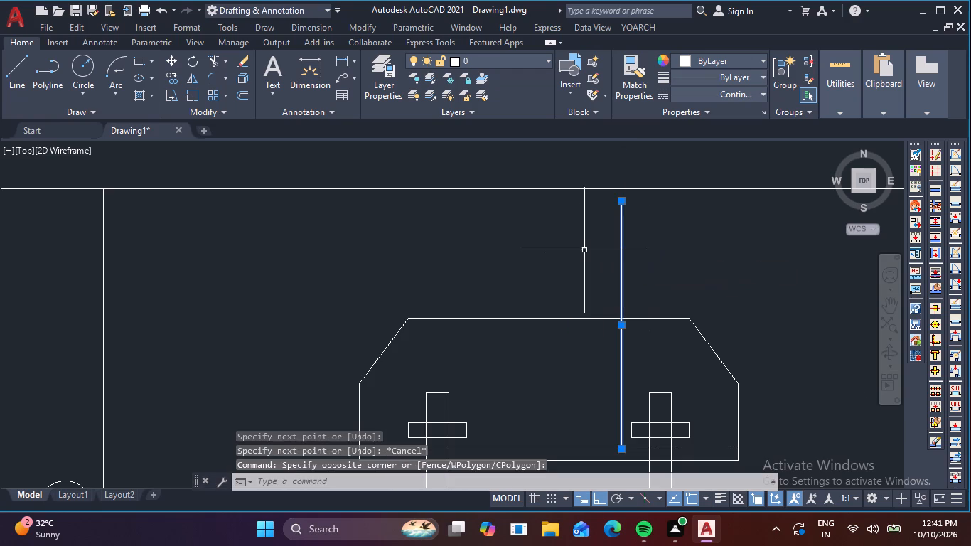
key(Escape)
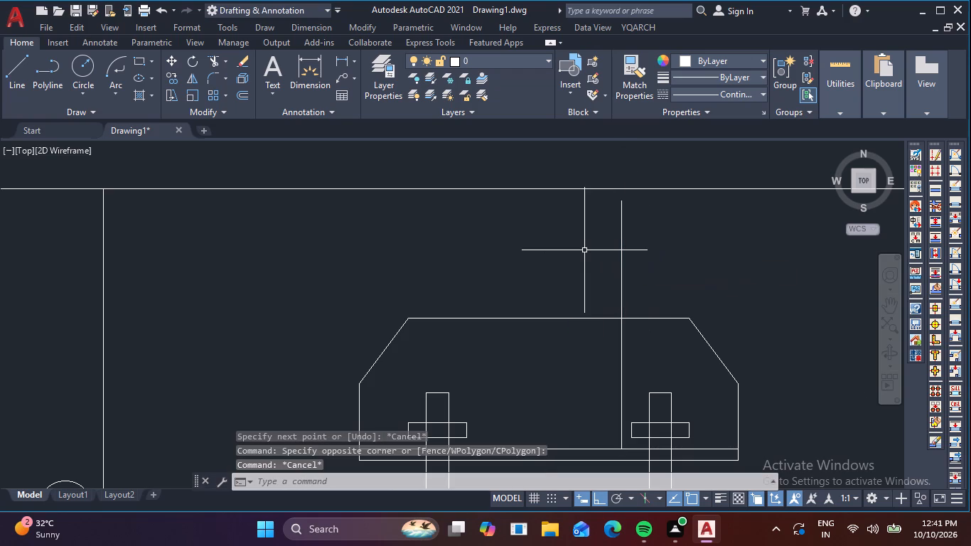
Offset the vertical line beside the right crossbar by 70 toward the middle of the chamfered outline.
key(o)
key(Return)
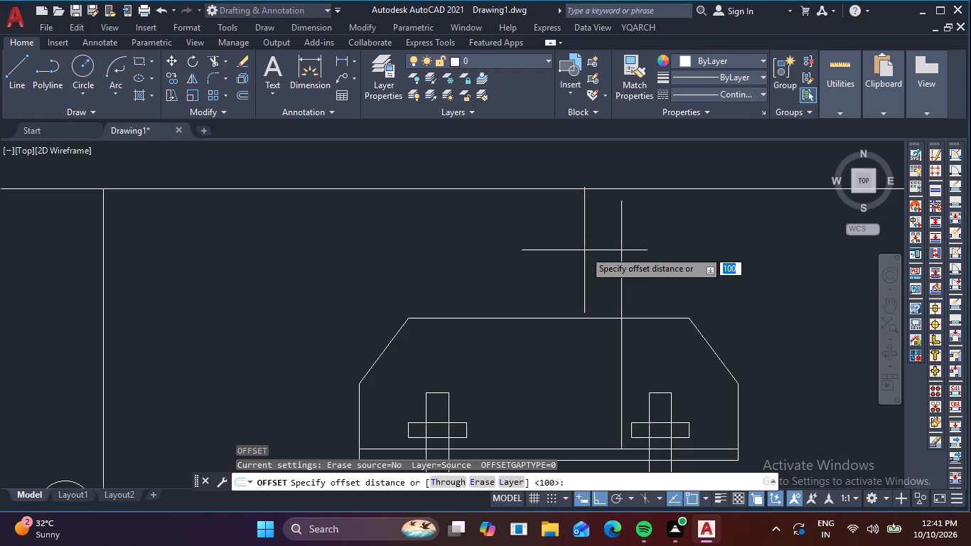
text(70)
key(Return)
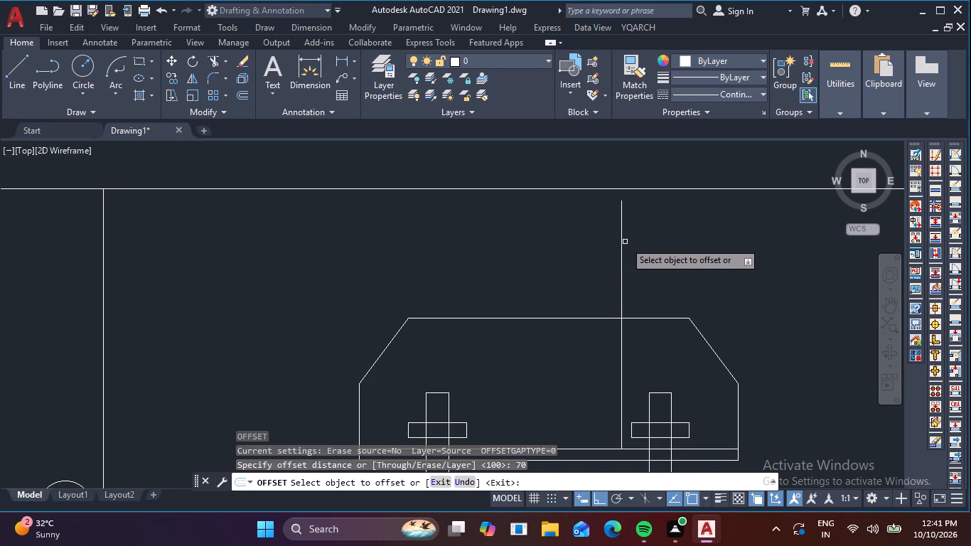
click(621, 245)
click(560, 259)
scroll(559, 264, down, 1)
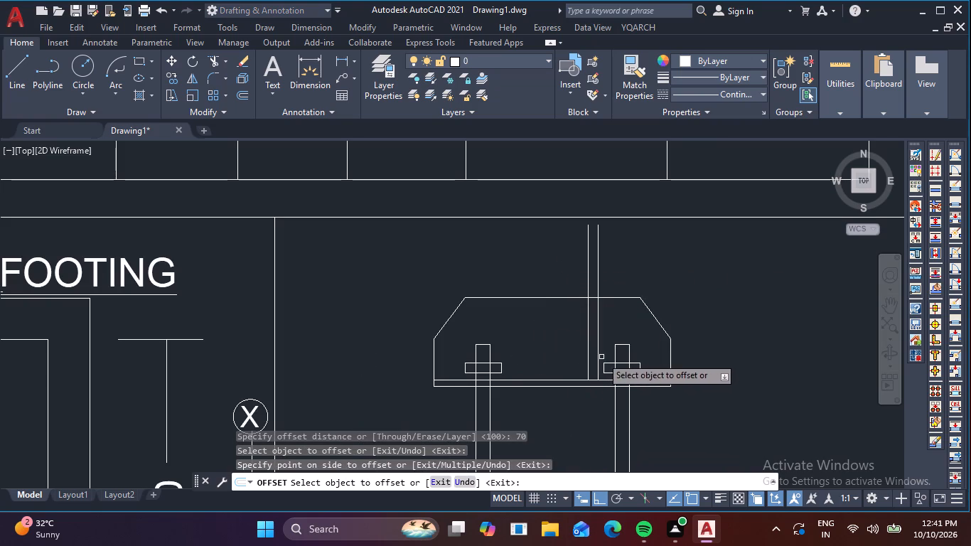
key(Escape)
Copy the pair of vertical lines horizontally along the bar's top line to just right of the left crossbar.
drag(610, 344, 606, 337)
click(580, 317)
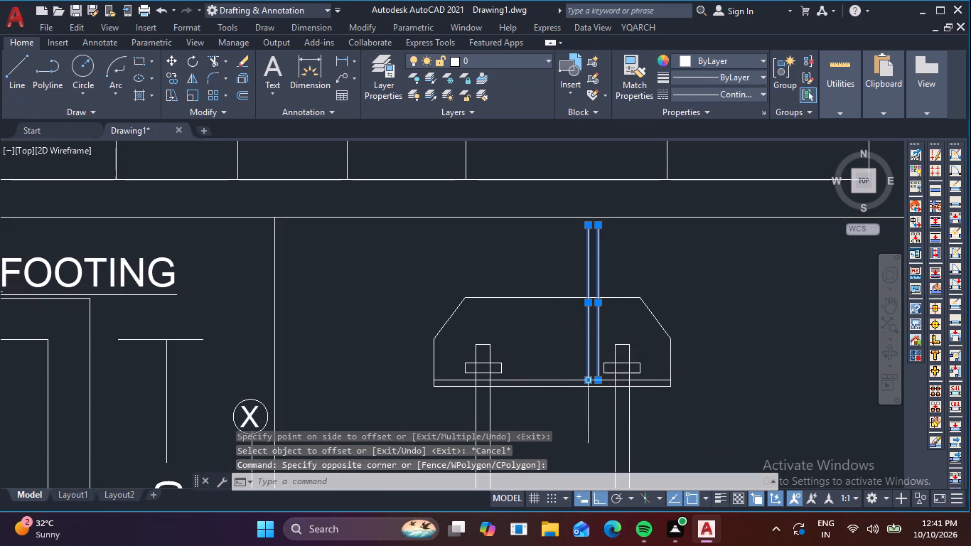
scroll(601, 382, up, 1)
key(m)
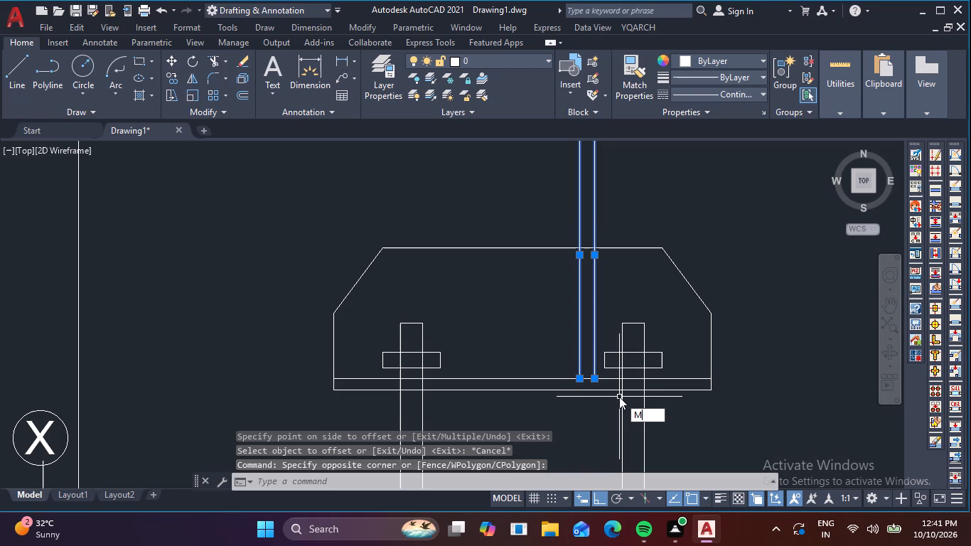
key(BackSpace)
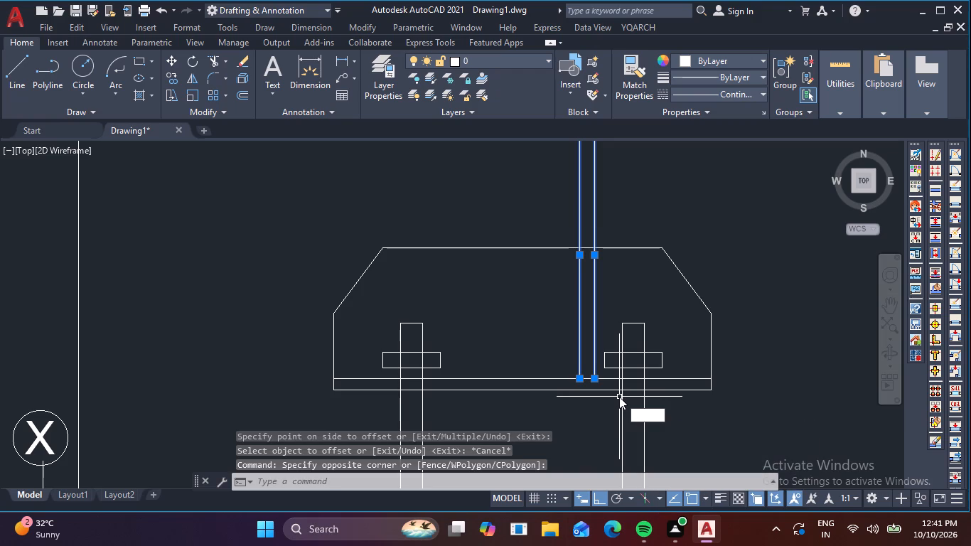
text(C0)
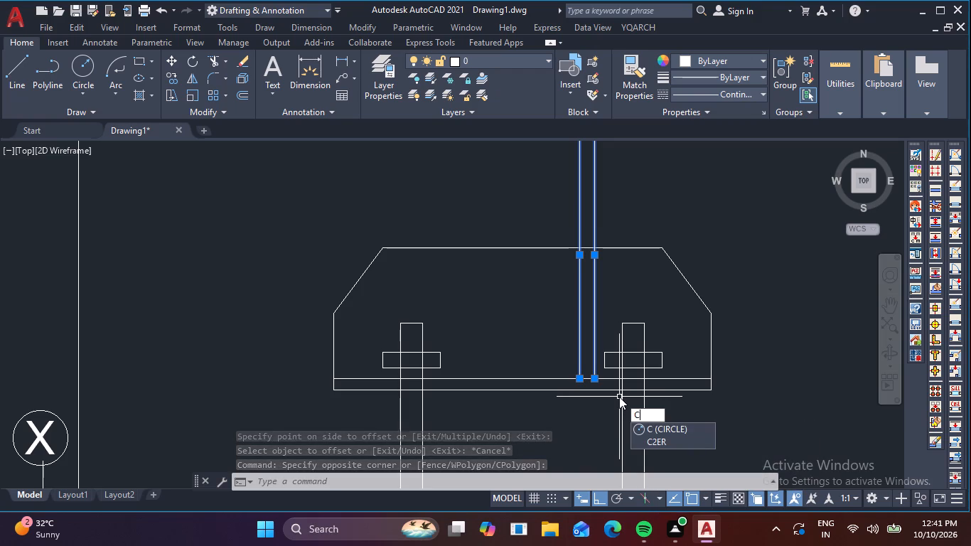
key(BackSpace)
text(O)
key(space)
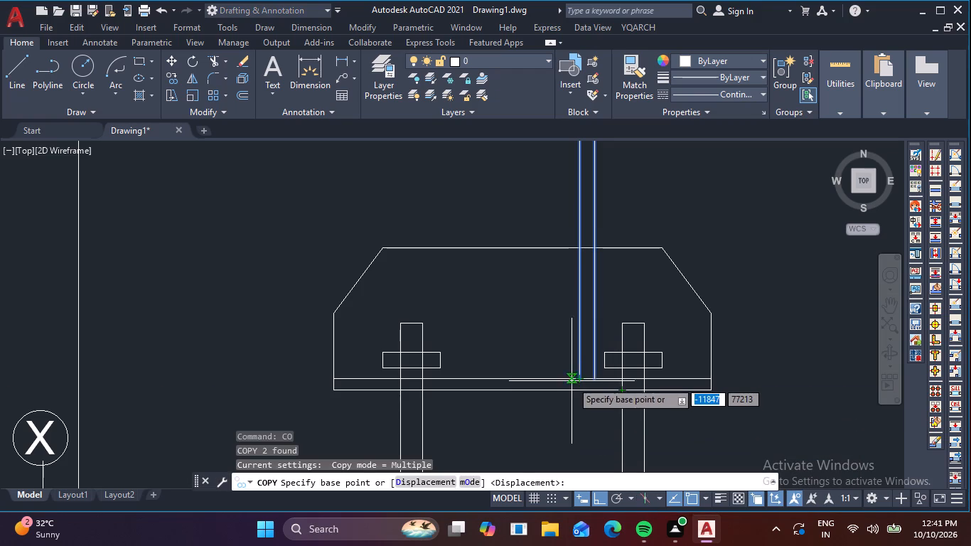
click(574, 378)
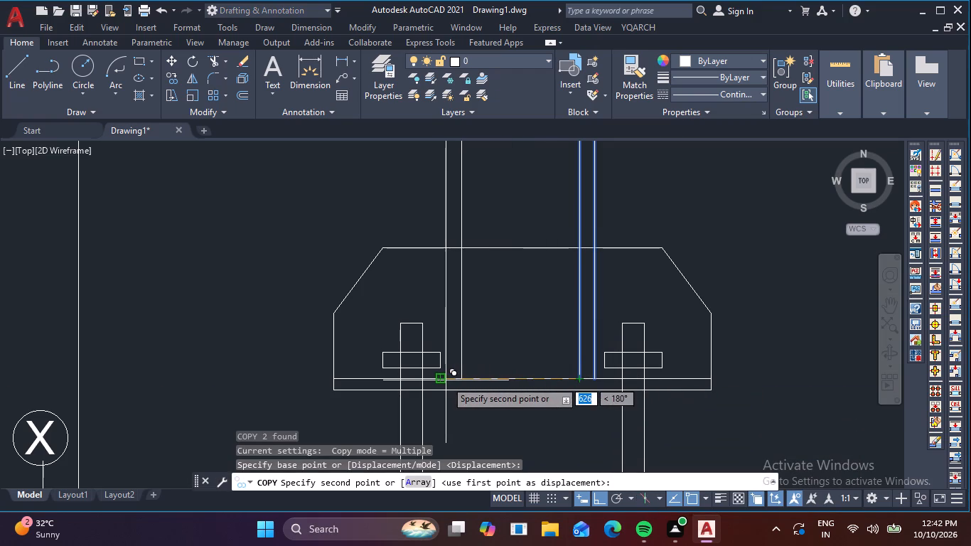
scroll(446, 380, up, 2)
click(447, 379)
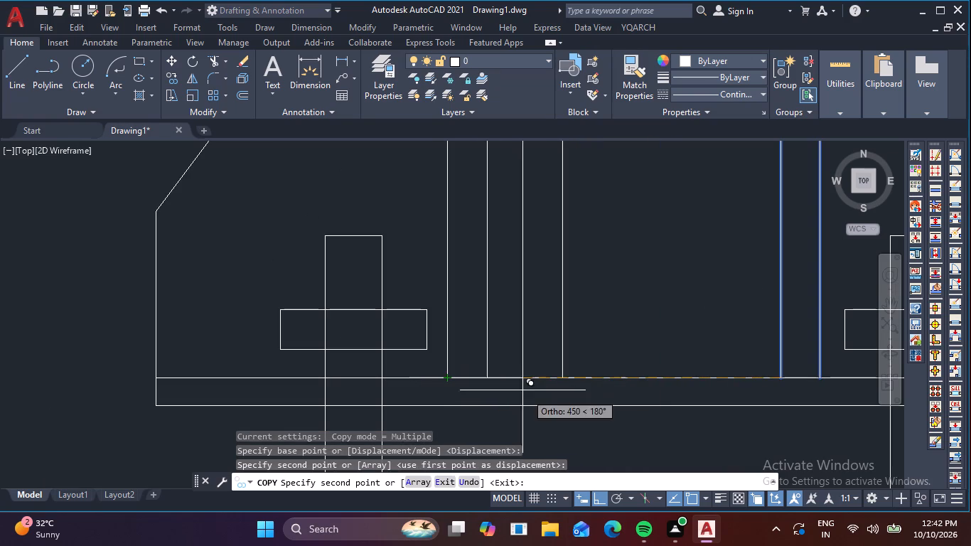
key(Escape)
Draw a horizontal breakline about 1118 long across the tops of both vertical line pairs, with the break symbol between the pairs.
scroll(567, 380, down, 2)
scroll(627, 353, down, 2)
middle_drag(623, 344, 602, 380)
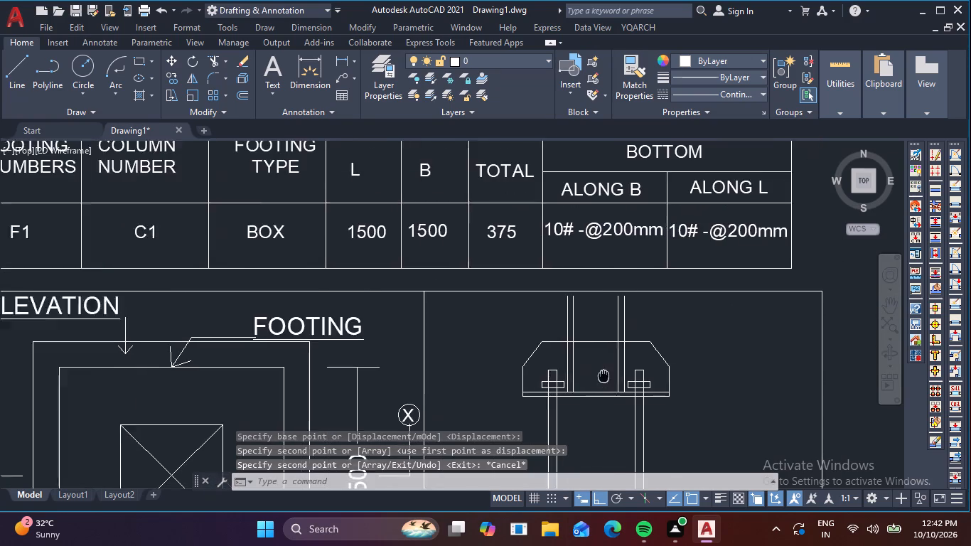
middle_drag(602, 380, 592, 404)
text(BRE)
key(a)
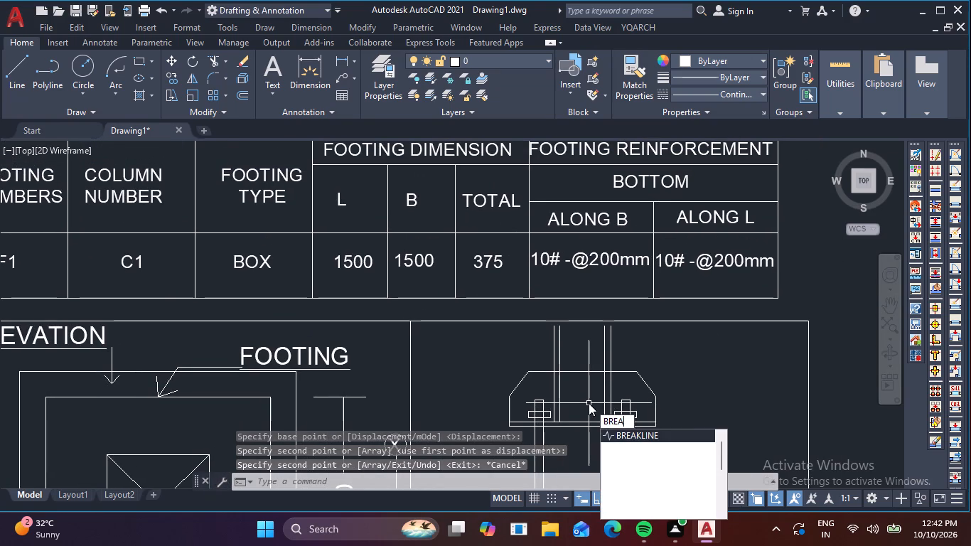
key(space)
scroll(559, 345, up, 2)
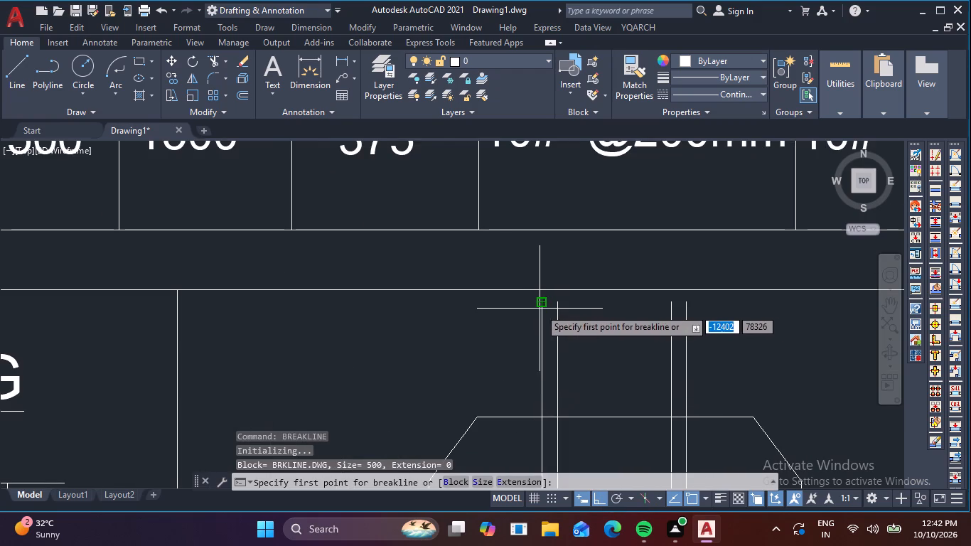
click(485, 303)
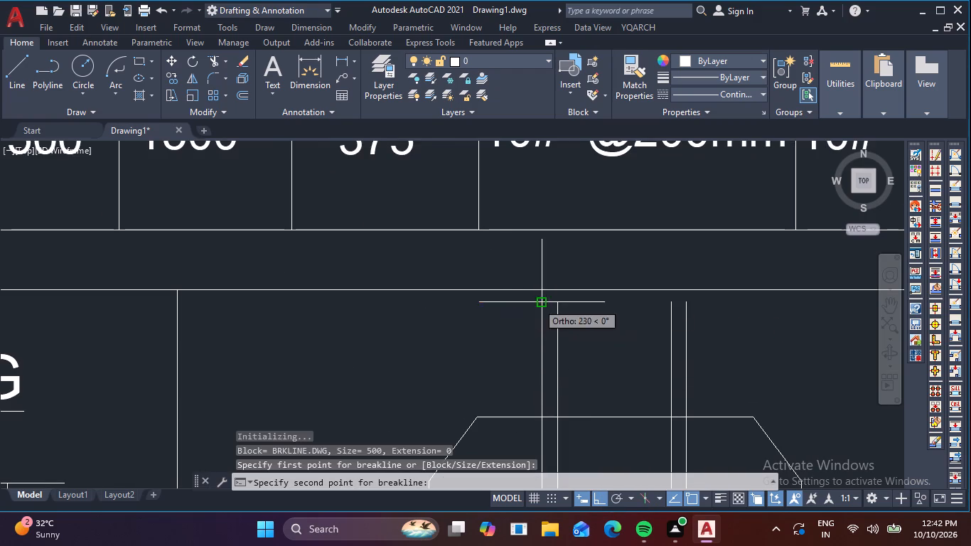
click(731, 301)
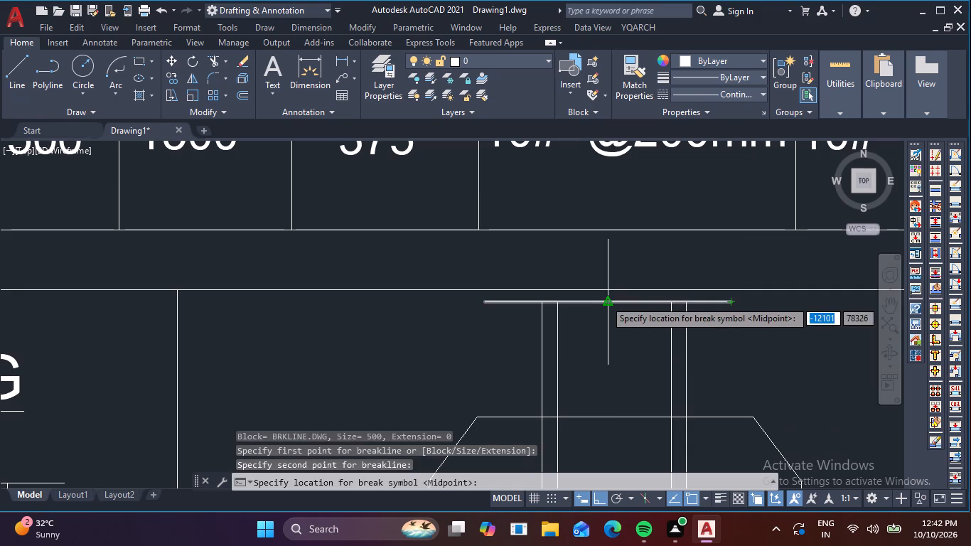
click(622, 304)
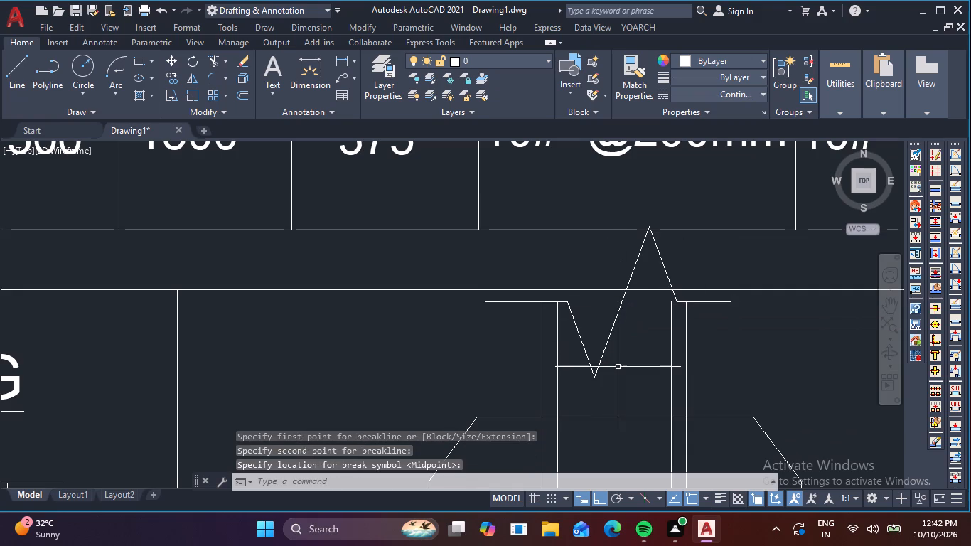
key(Escape)
Move the whole detail, including strips, crossbars, chamfered outline, vertical pairs and breakline, straight down so it fits inside the frame.
click(474, 299)
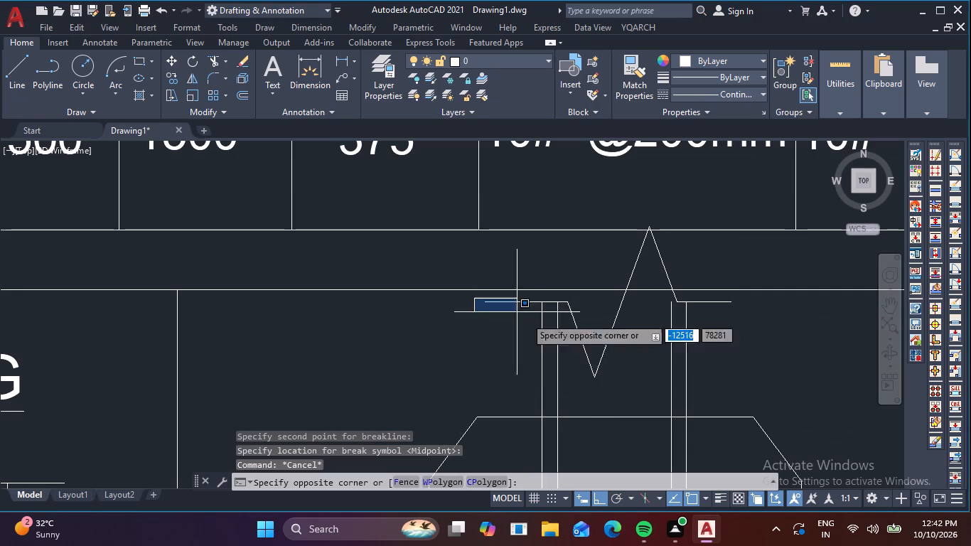
scroll(605, 392, down, 2)
middle_drag(645, 435, 597, 353)
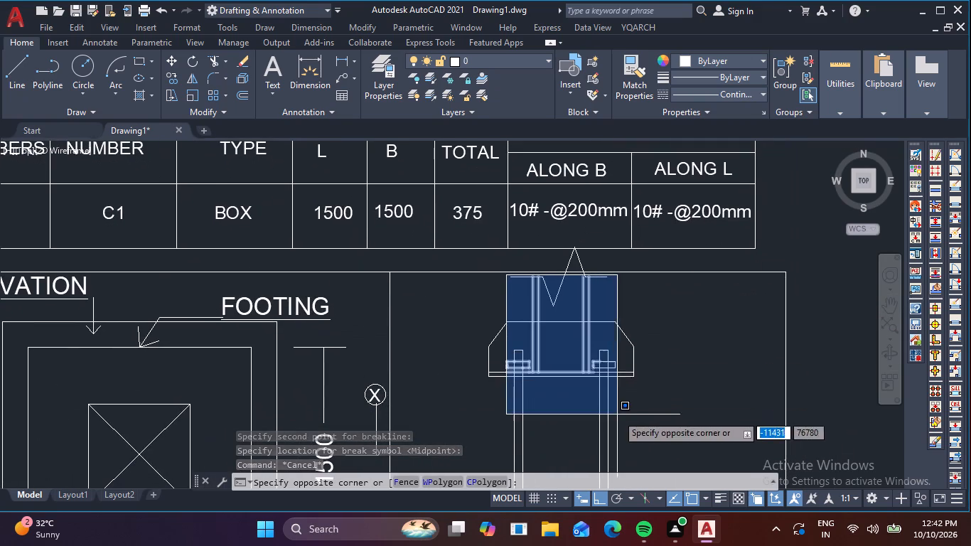
middle_drag(634, 448, 614, 333)
scroll(614, 333, down, 2)
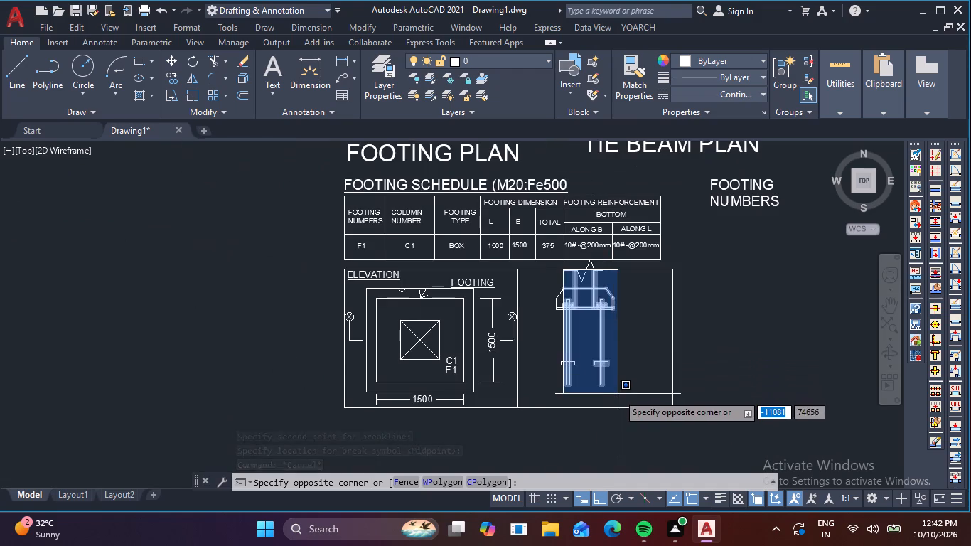
click(618, 394)
drag(630, 399, 600, 385)
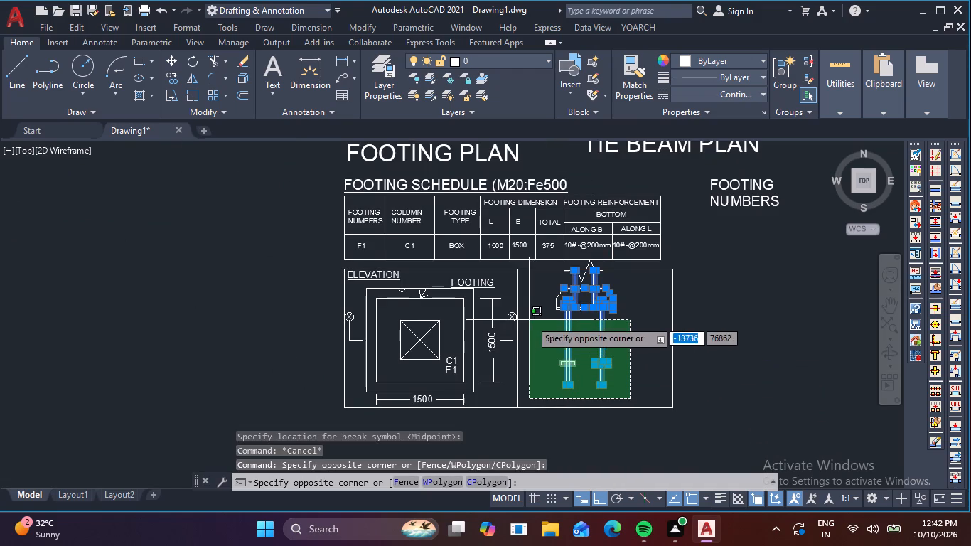
click(535, 318)
drag(633, 326, 618, 321)
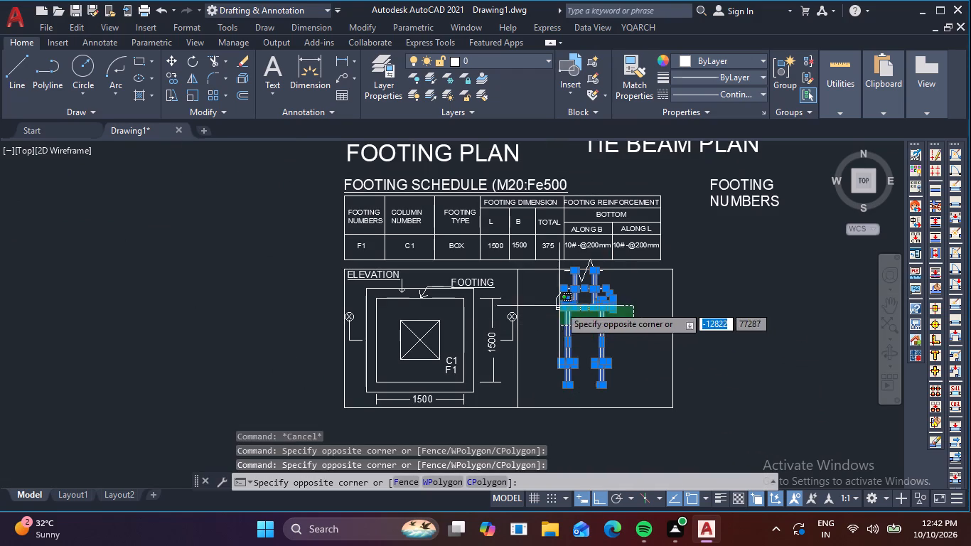
click(538, 285)
scroll(587, 278, up, 1)
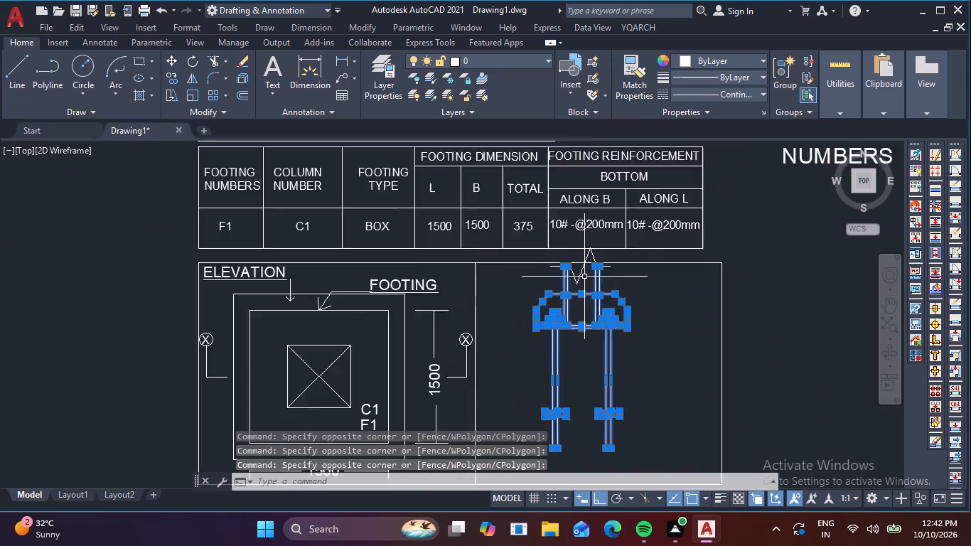
scroll(584, 277, up, 1)
click(585, 284)
click(566, 279)
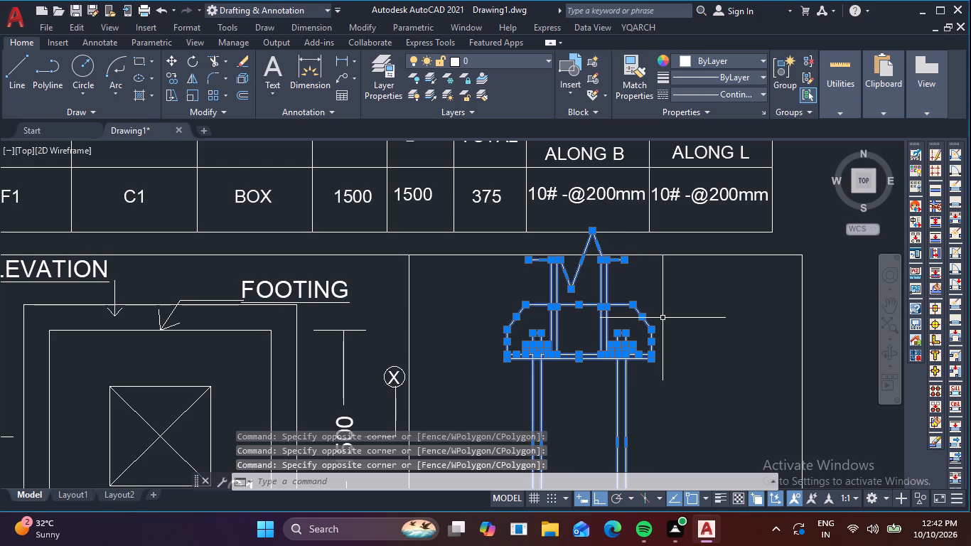
key(m)
key(space)
scroll(654, 325, down, 1)
middle_drag(671, 358, 672, 296)
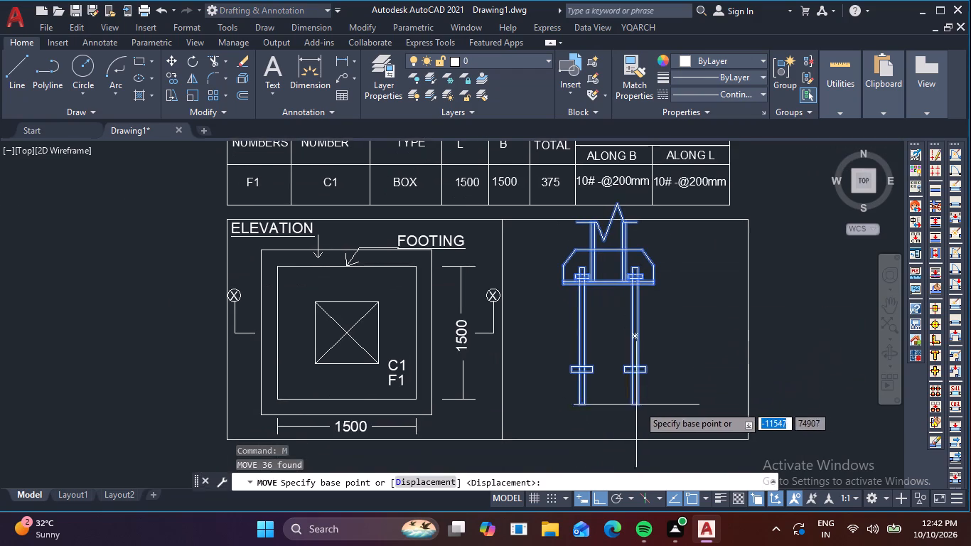
click(638, 405)
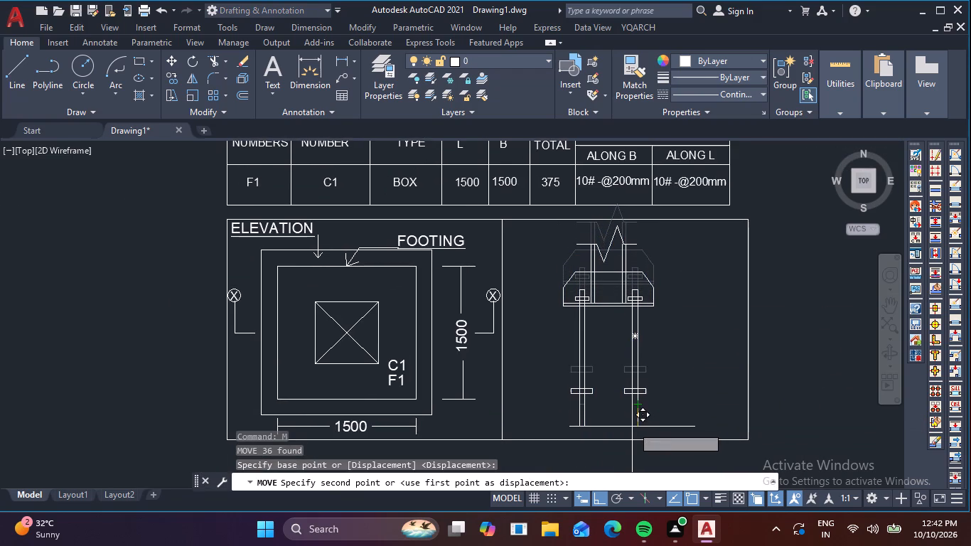
click(632, 427)
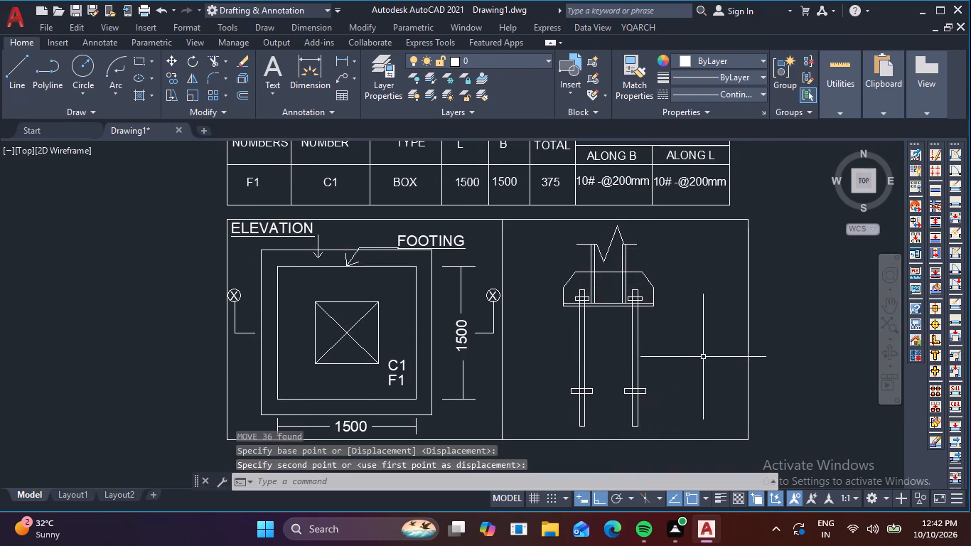
key(Escape)
key(Escape)
key(Escape)
key(Escape)
Copy the underlined FOOTING label to three spots right of the framed detail: beside the breakline, the chamfered outline and the right strip.
scroll(665, 345, down, 1)
middle_drag(686, 333, 685, 332)
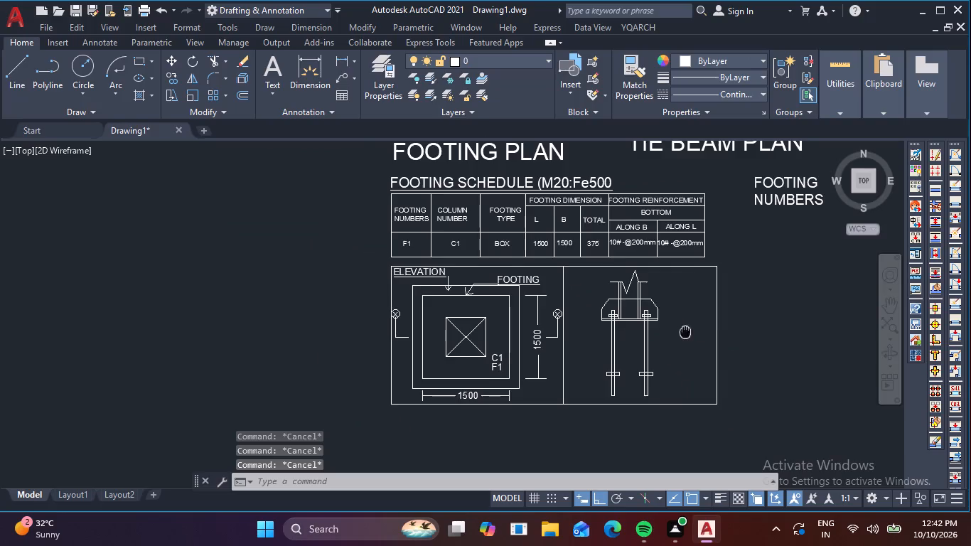
middle_drag(685, 332, 628, 348)
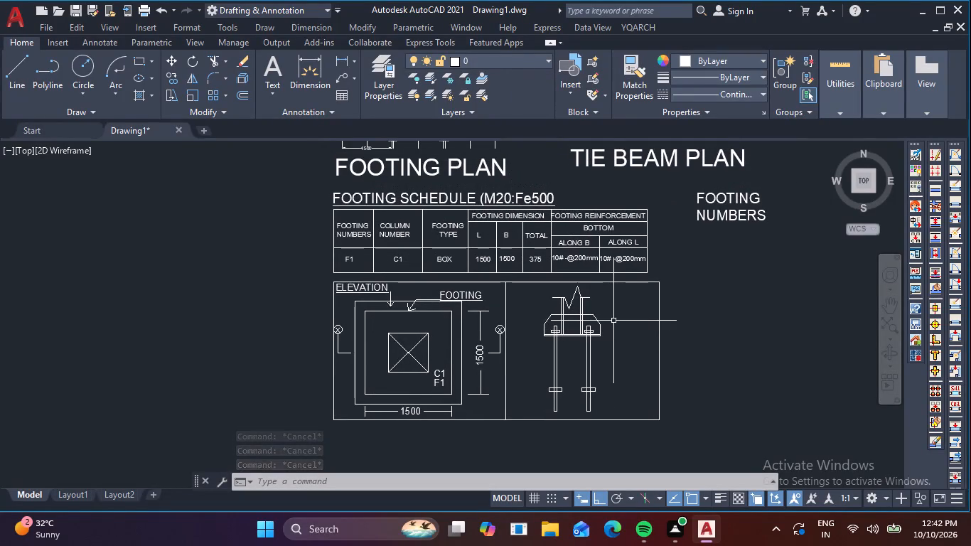
click(448, 296)
text(CO)
key(space)
click(448, 296)
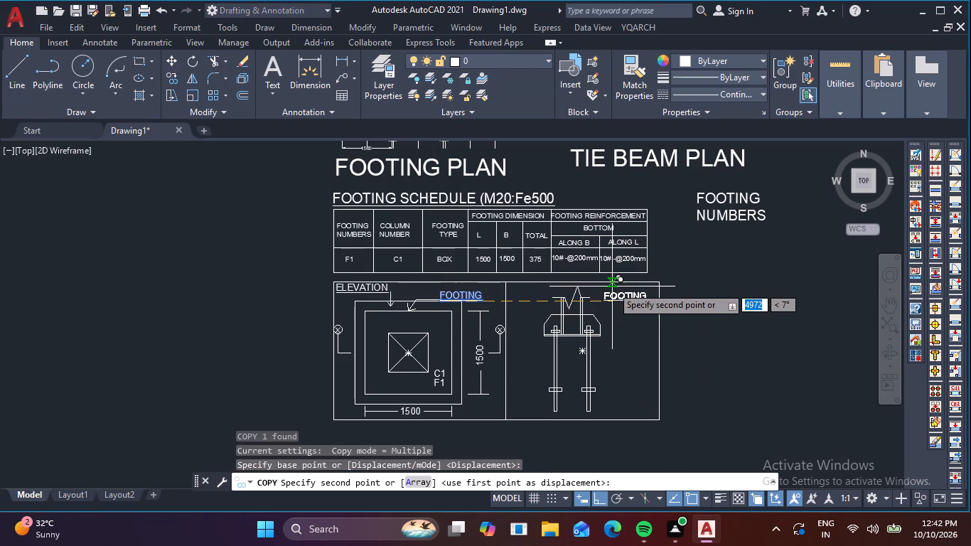
key(F8)
scroll(611, 288, up, 1)
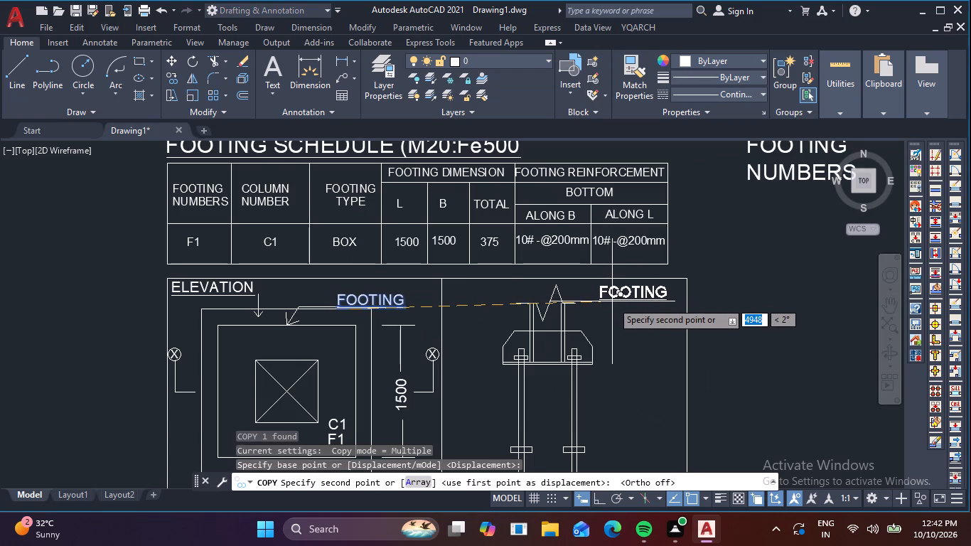
click(612, 301)
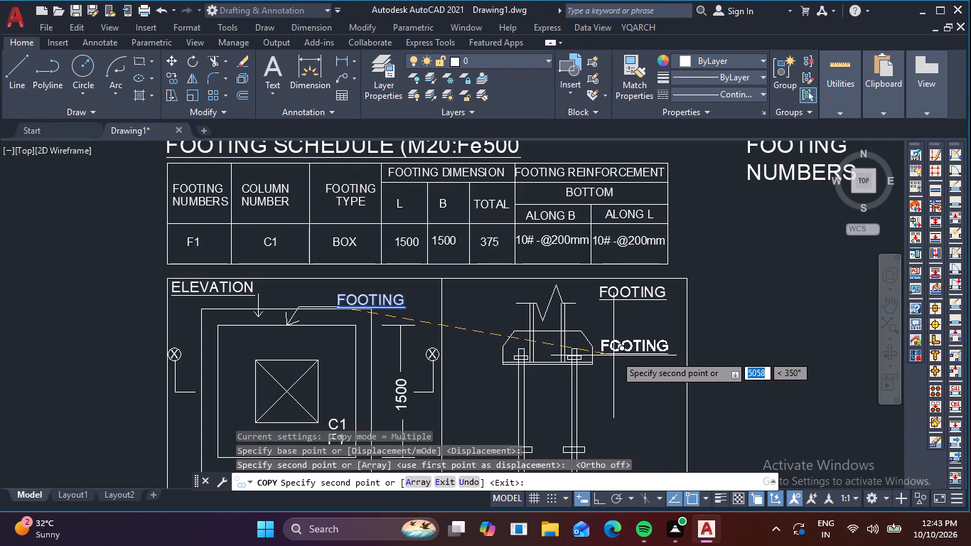
click(616, 353)
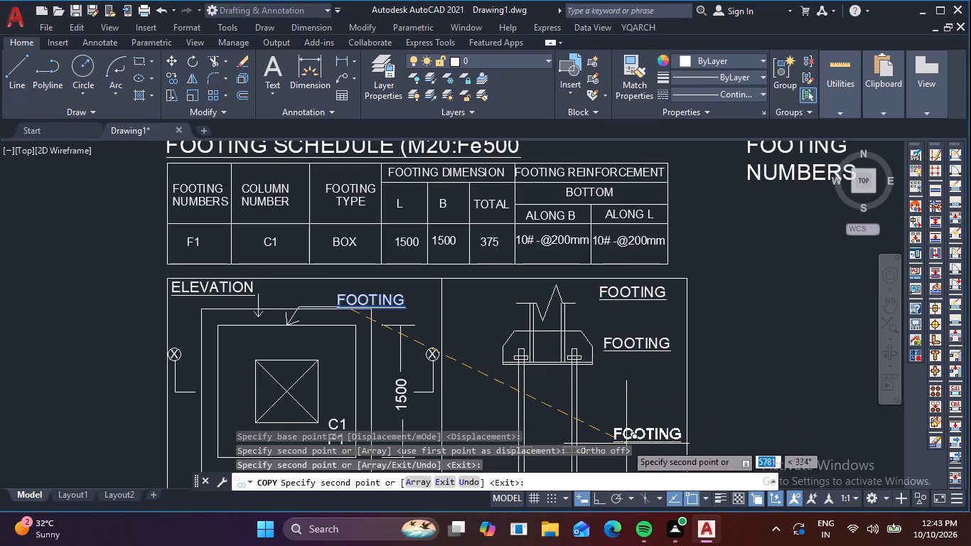
middle_drag(613, 420, 626, 331)
scroll(626, 331, up, 1)
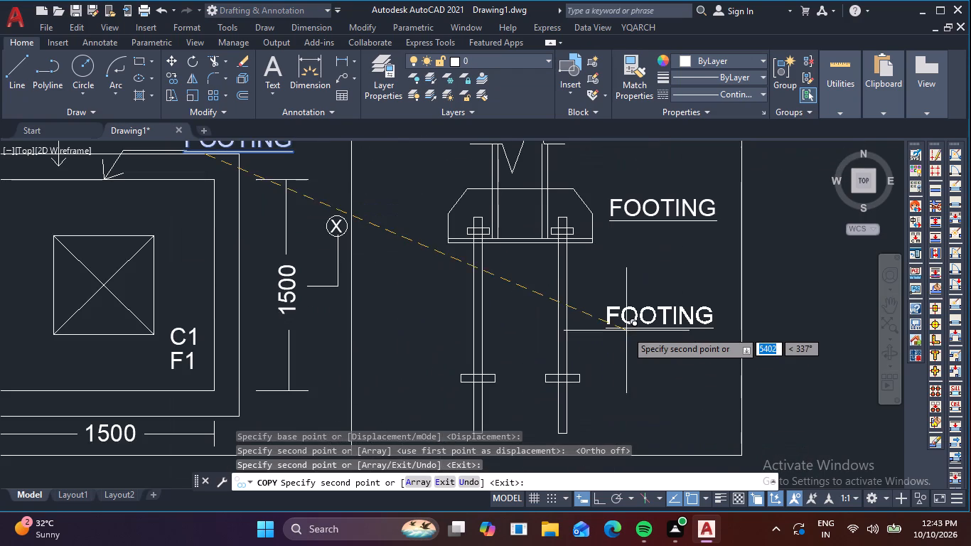
click(627, 336)
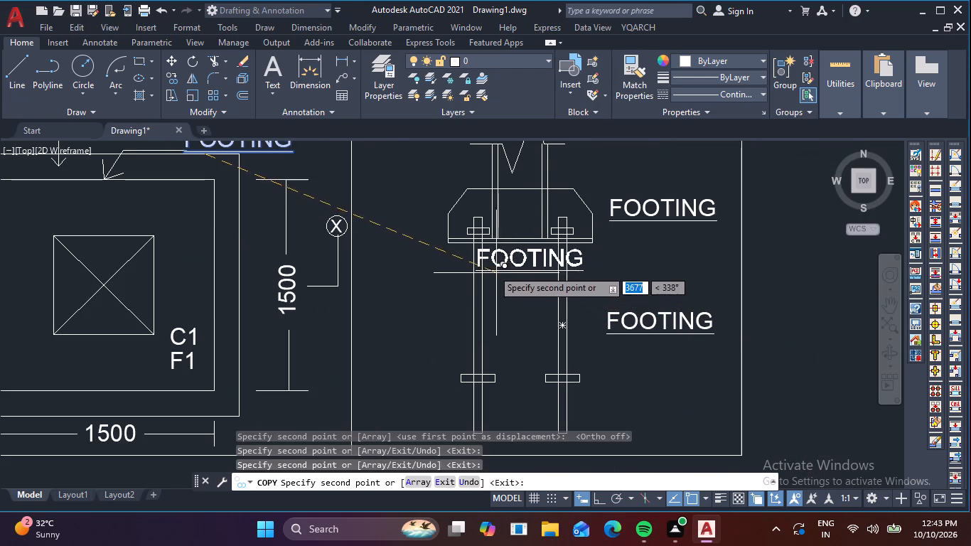
Place two more copies of the FOOTING label left of the detail, one beside the breakline and one beside the left strip.
middle_drag(395, 186, 407, 294)
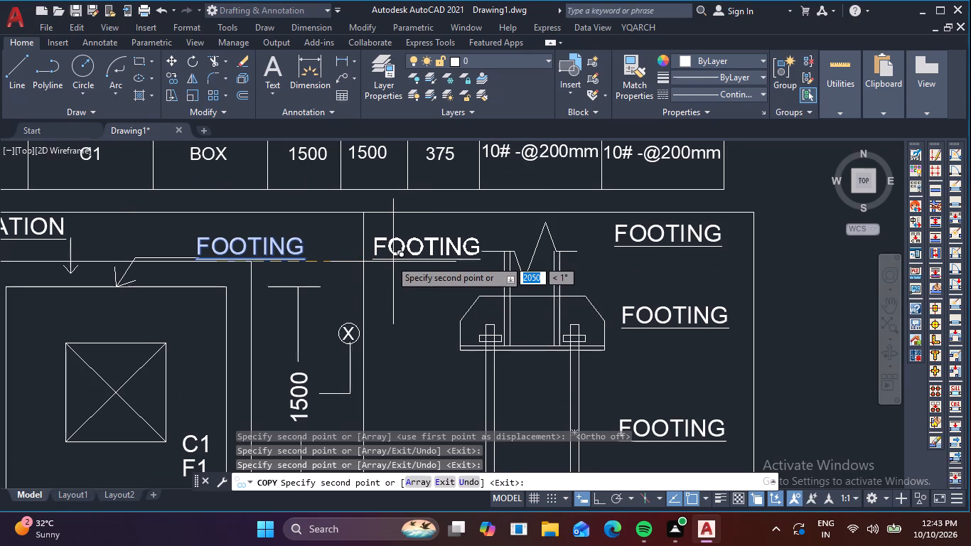
click(390, 259)
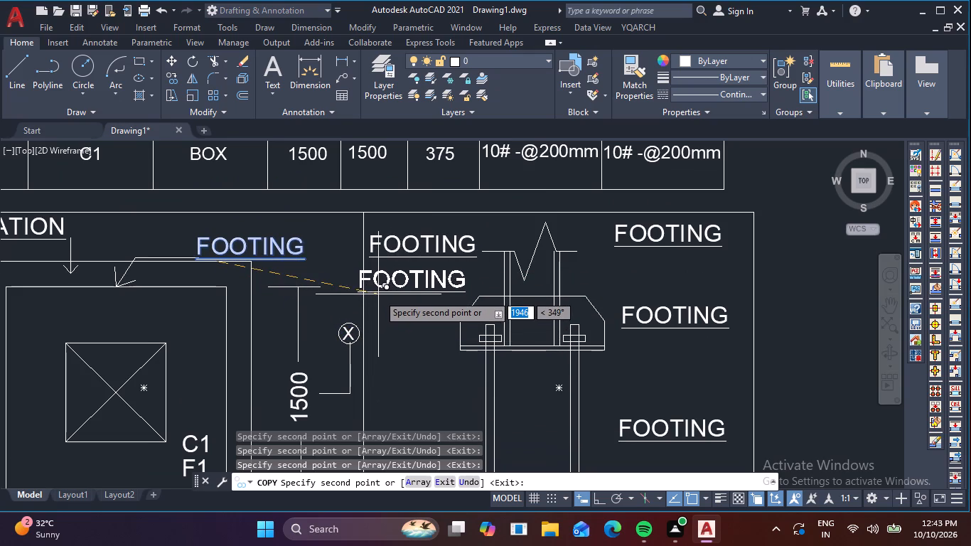
middle_drag(375, 358, 443, 282)
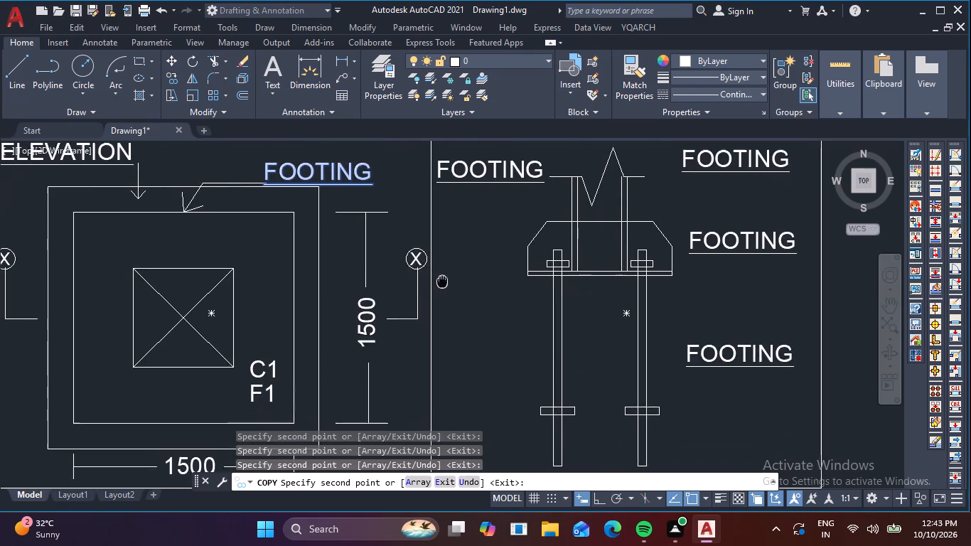
middle_drag(443, 282, 449, 270)
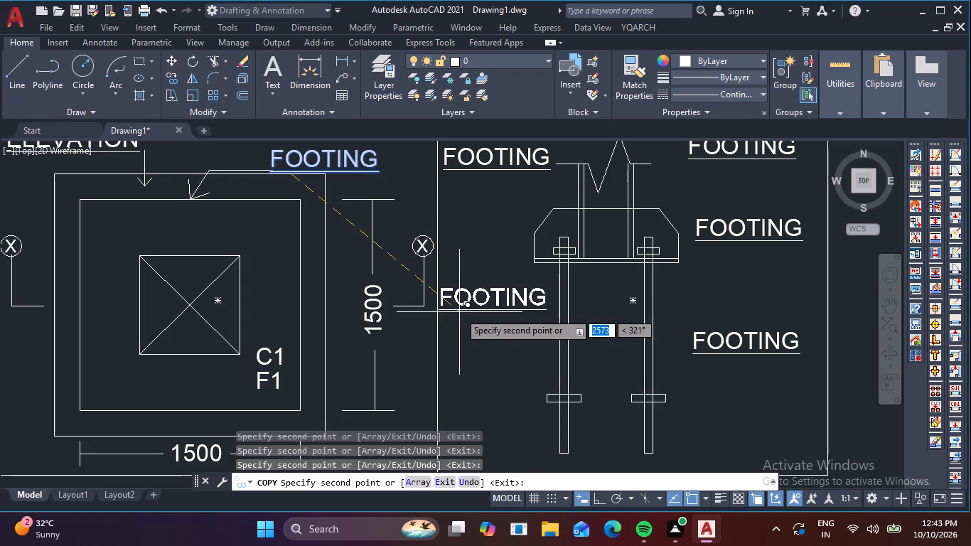
click(460, 315)
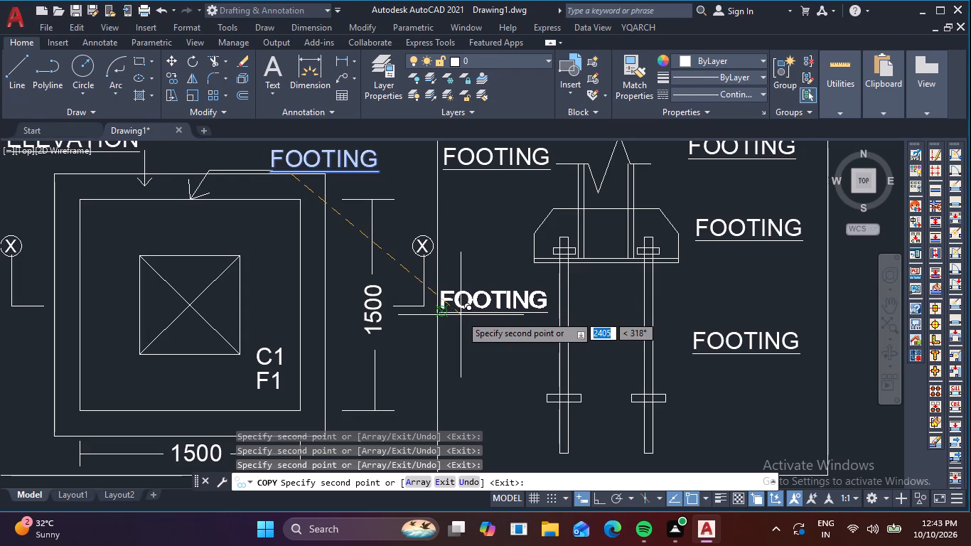
key(Escape)
Replace the FOOTING copy left of the breakline with the two-line text 75X75X4.9 / SHS, without underline.
double_click(508, 158)
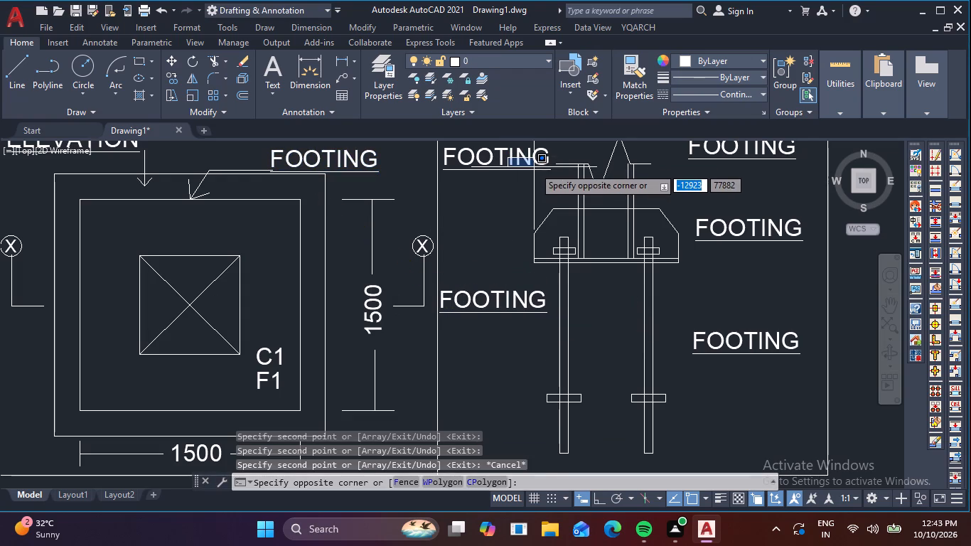
click(530, 164)
double_click(524, 159)
drag(565, 163, 446, 144)
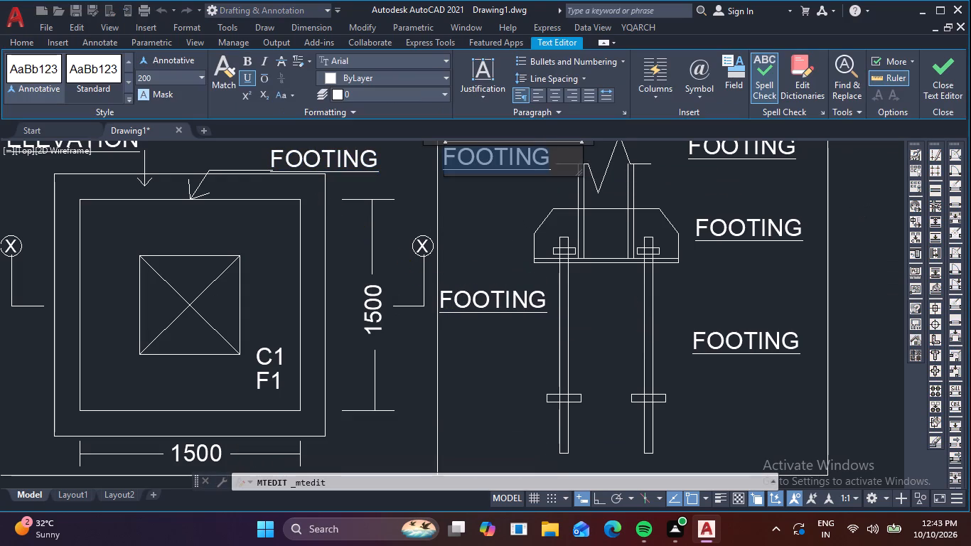
drag(446, 144, 361, 151)
click(245, 78)
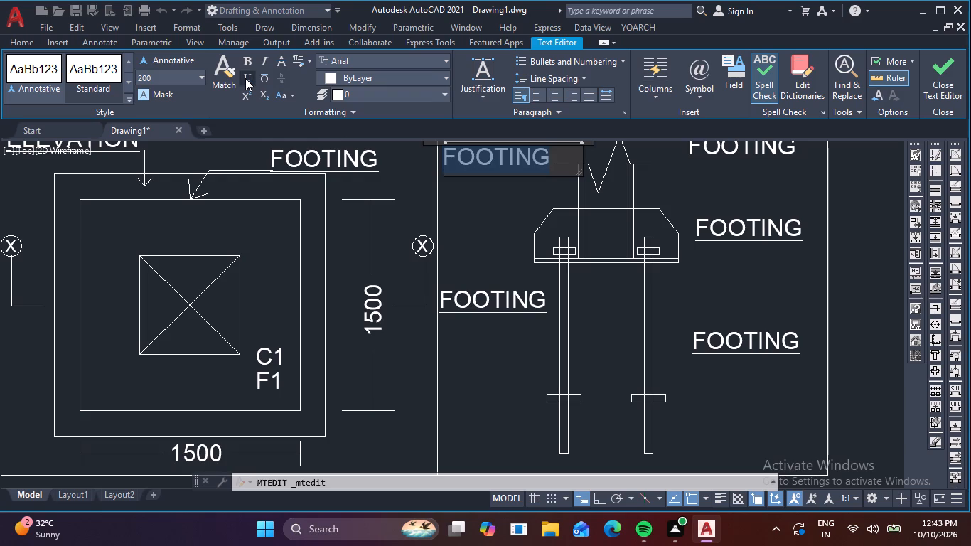
key(Delete)
key(Delete)
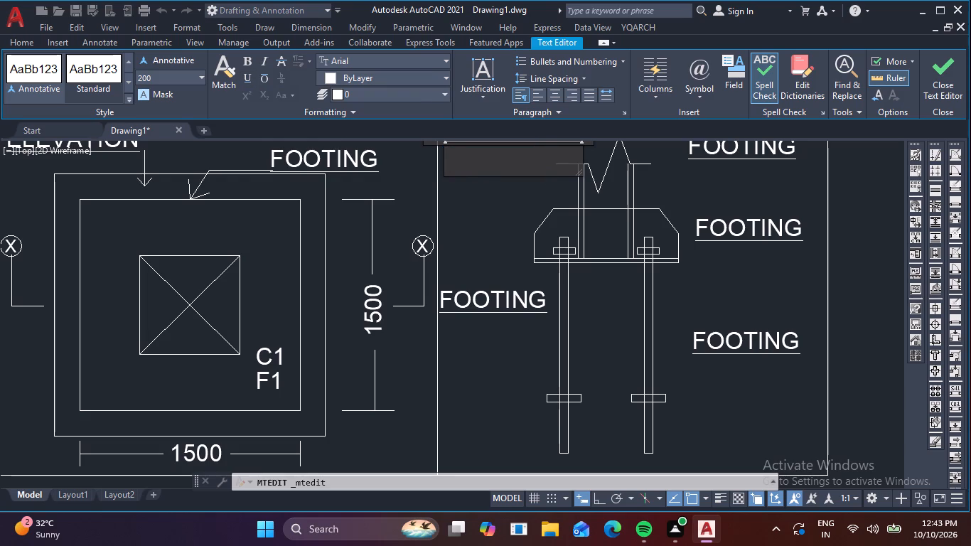
key(Delete)
key(7)
key(5)
key(x)
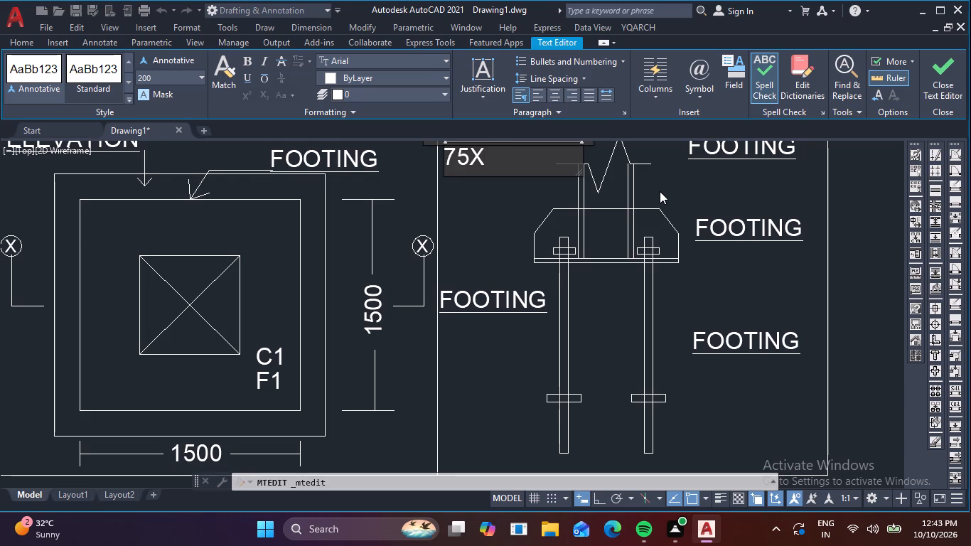
text(75)
key(x)
key(4)
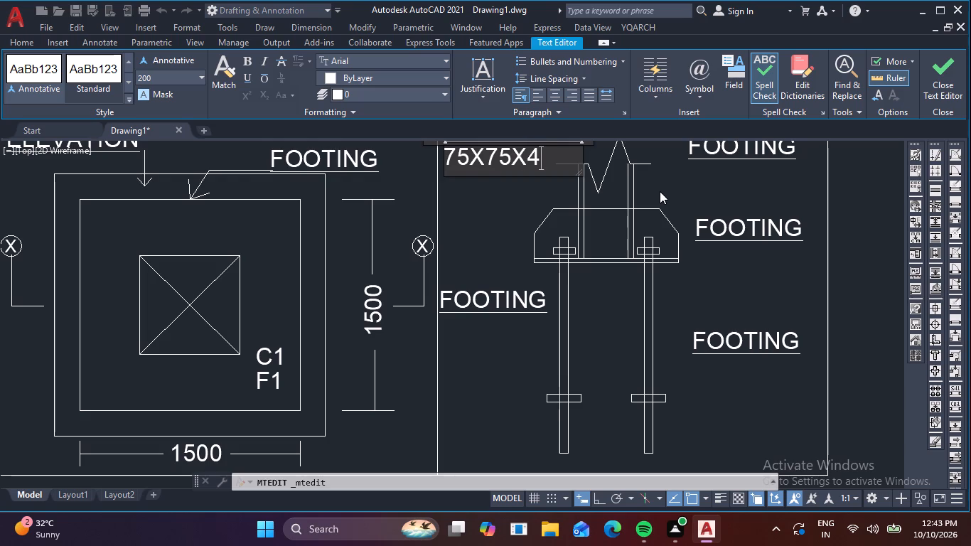
key(period)
key(9)
key(Return)
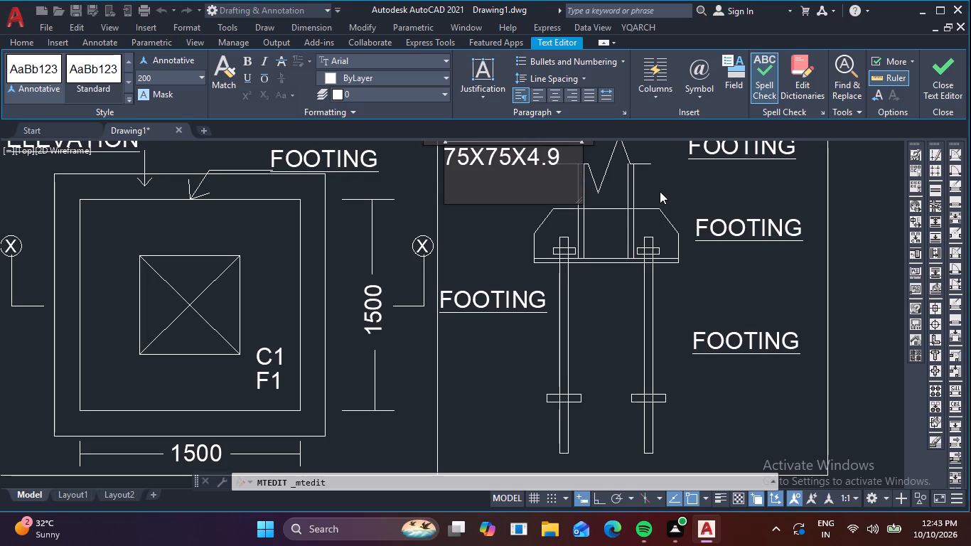
text(SH)
key(s)
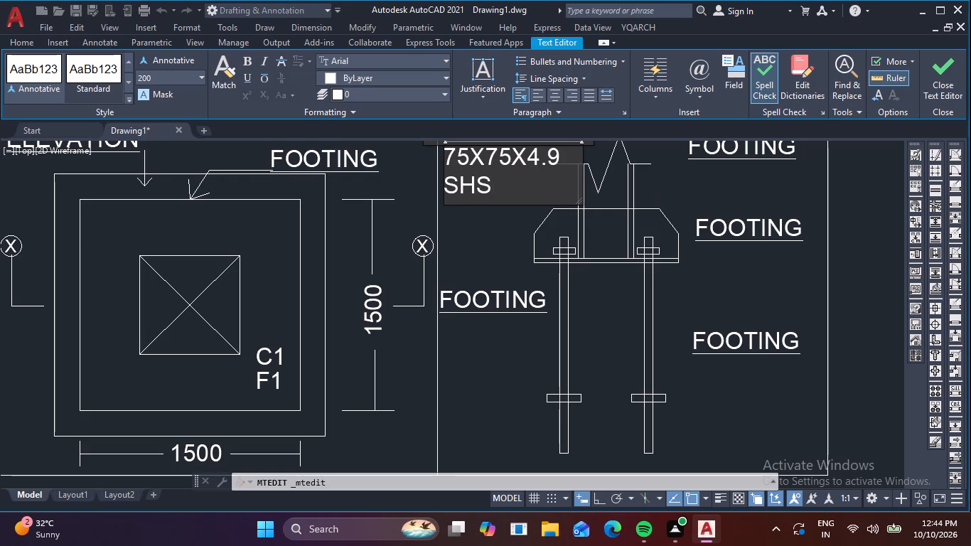
Centre-align both lines of the 75X75X4.9 SHS label and finish editing it.
drag(528, 188, 446, 156)
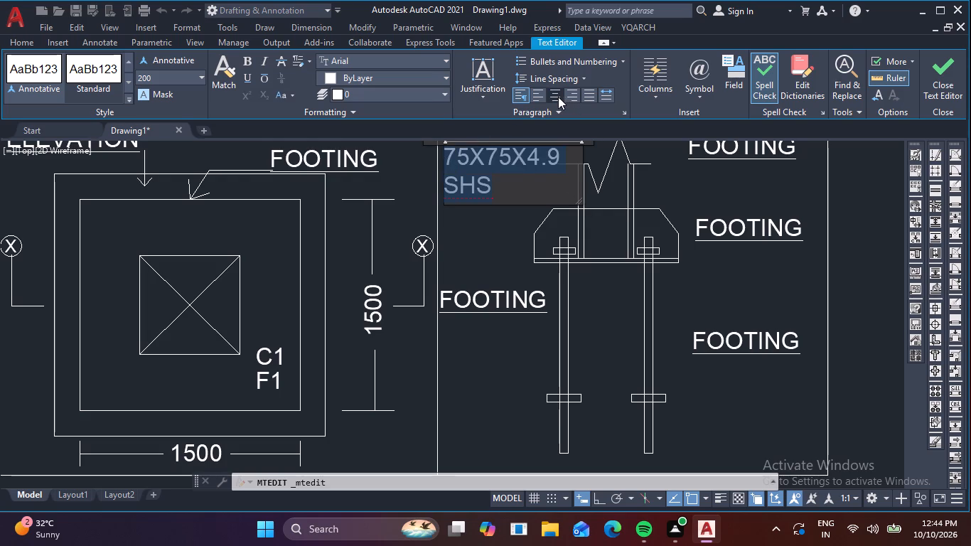
click(558, 97)
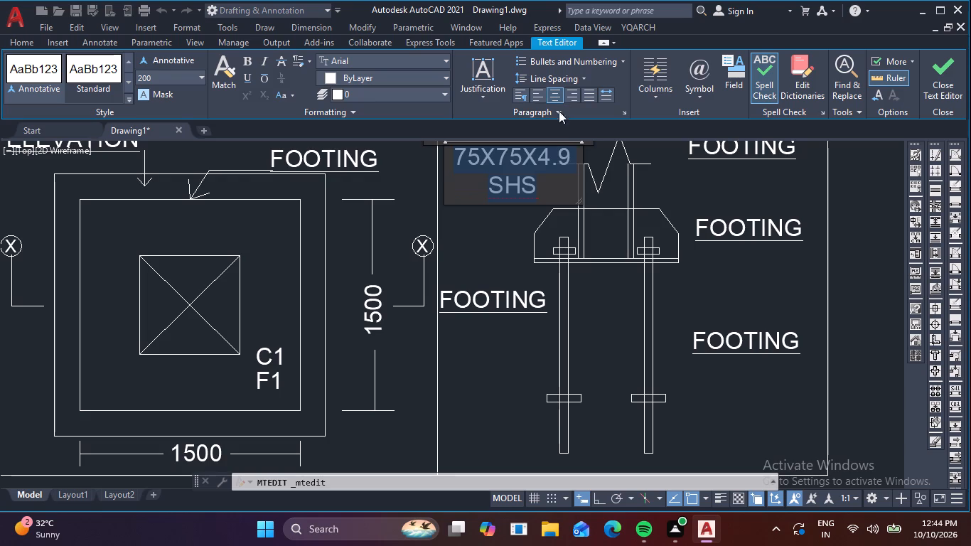
click(486, 241)
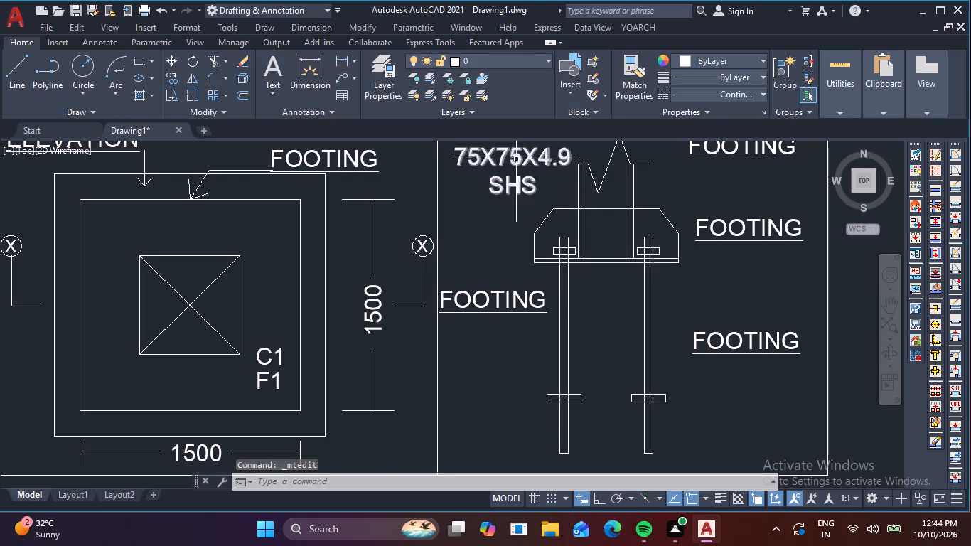
Move the 75X75X4.9 SHS label about 180 up and to the left, clear of the breakline and inside the frame.
click(516, 159)
click(511, 159)
click(510, 159)
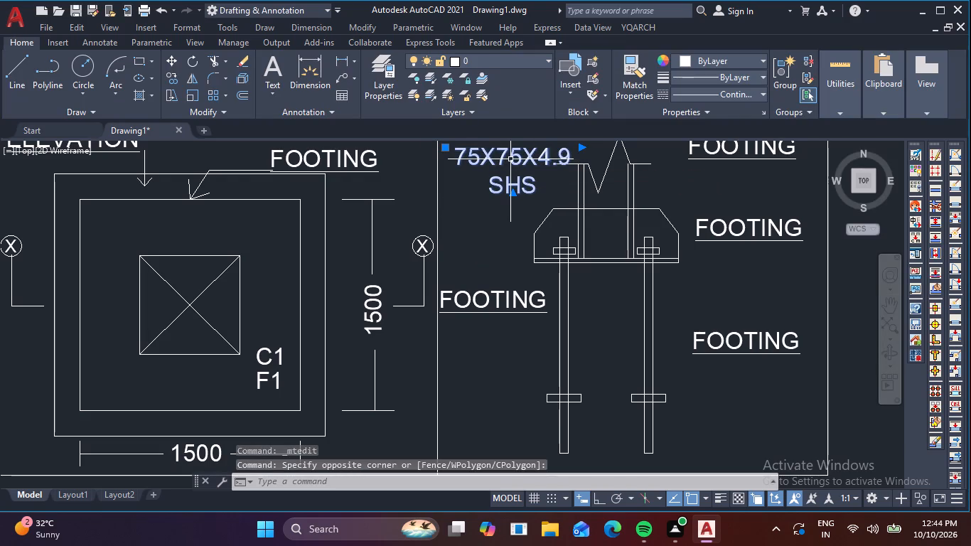
text(M)
key(space)
click(510, 159)
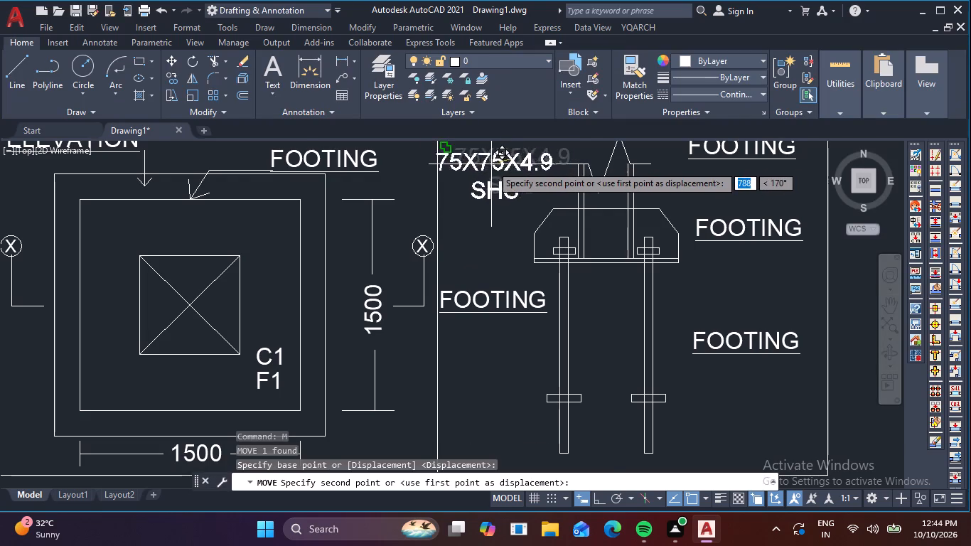
scroll(491, 165, up, 1)
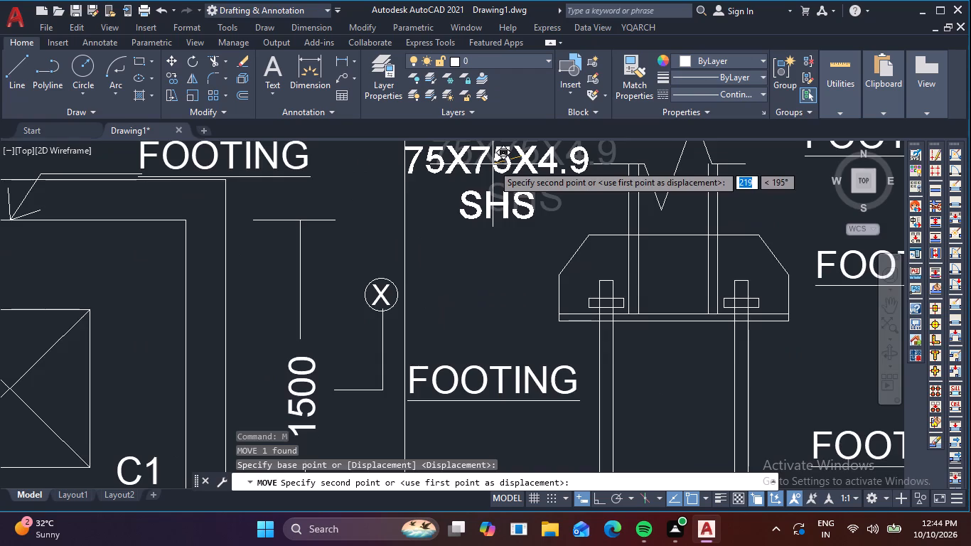
middle_drag(491, 183, 486, 247)
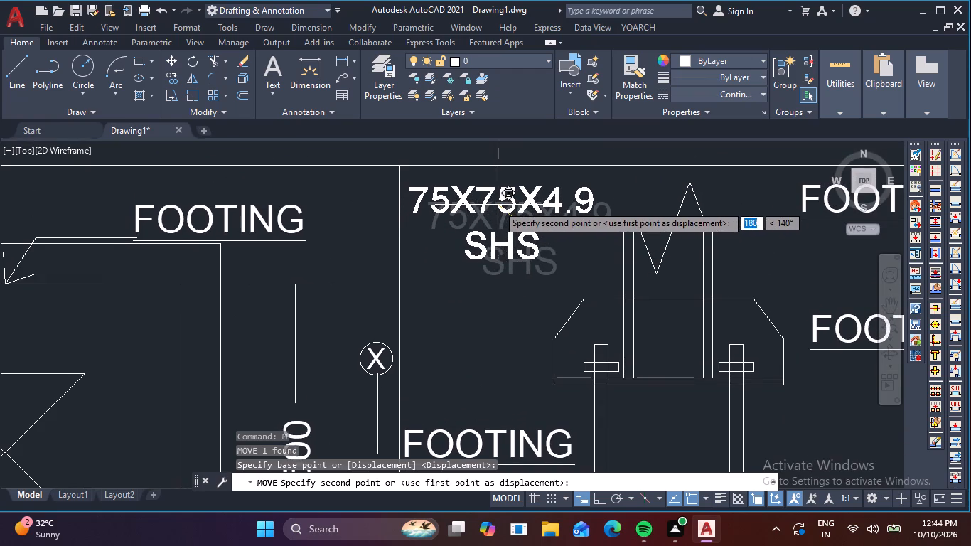
click(498, 205)
Clear the text of the topmost FOOTING copy right of the breakline and turn off its underline.
scroll(537, 229, down, 1)
double_click(734, 219)
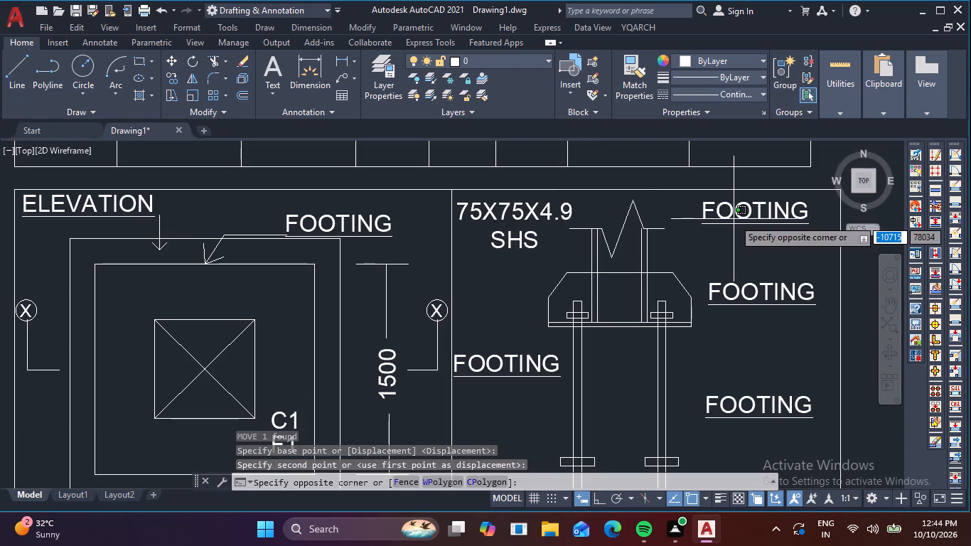
double_click(733, 211)
click(825, 209)
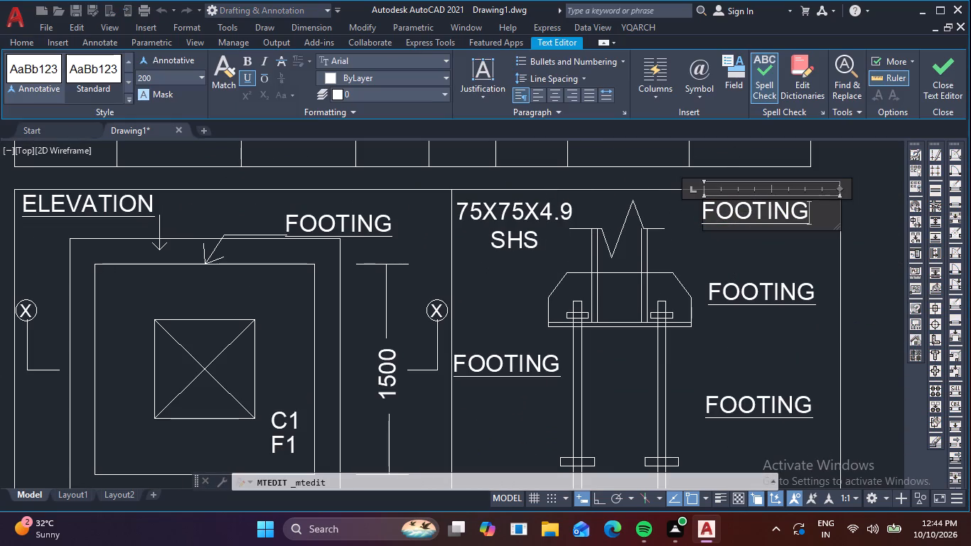
key(BackSpace)
key(BackSpace)
key(BackSpace)
key(BackSpace)
key(BackSpace)
key(BackSpace)
key(BackSpace)
key(BackSpace)
key(BackSpace)
key(BackSpace)
key(BackSpace)
key(BackSpace)
key(BackSpace)
key(BackSpace)
key(BackSpace)
key(BackSpace)
key(BackSpace)
key(BackSpace)
key(BackSpace)
key(BackSpace)
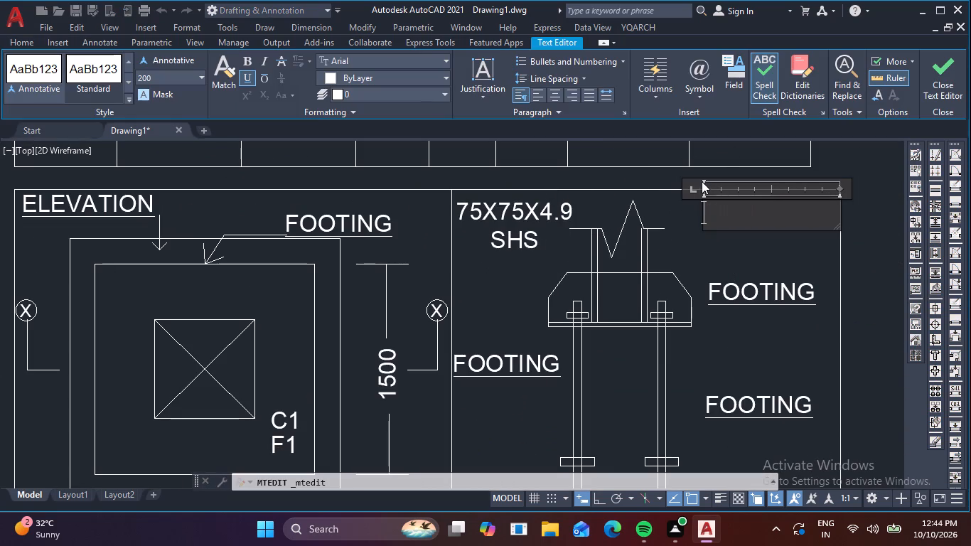
click(256, 75)
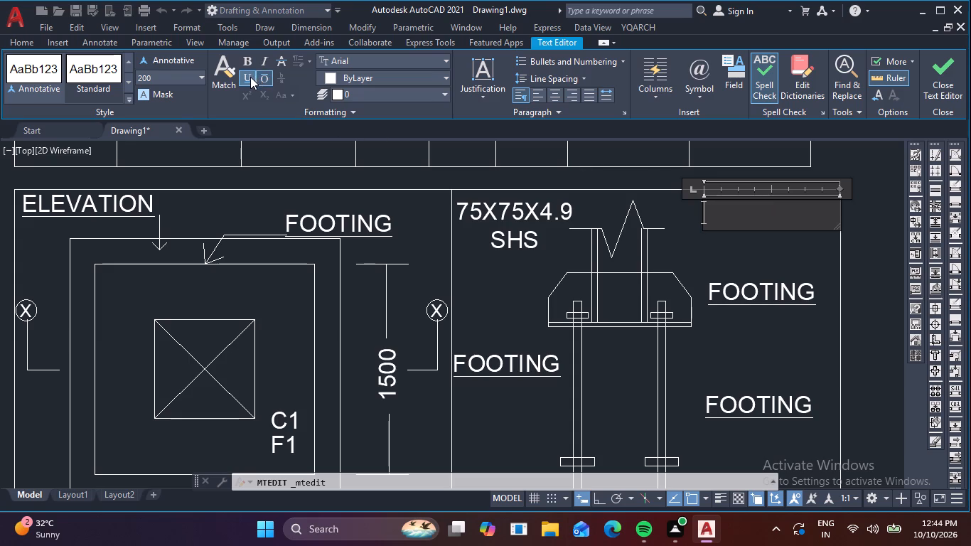
click(250, 77)
click(270, 78)
Enter the two-line text 250X100X12mm / GUSSET PLATE in the emptied label, widening its text frame to keep GUSSET PLATE on one line.
key(2)
text(50)
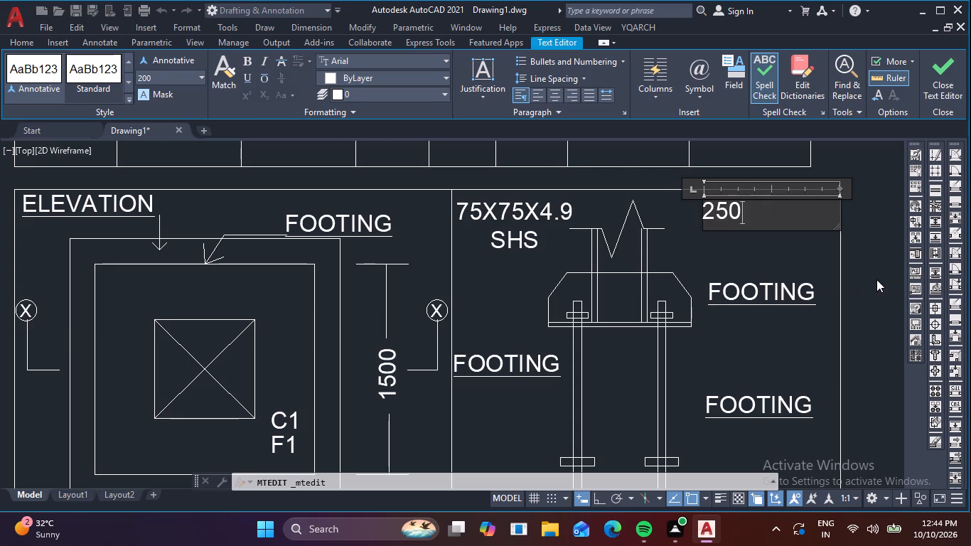
key(x)
text(100)
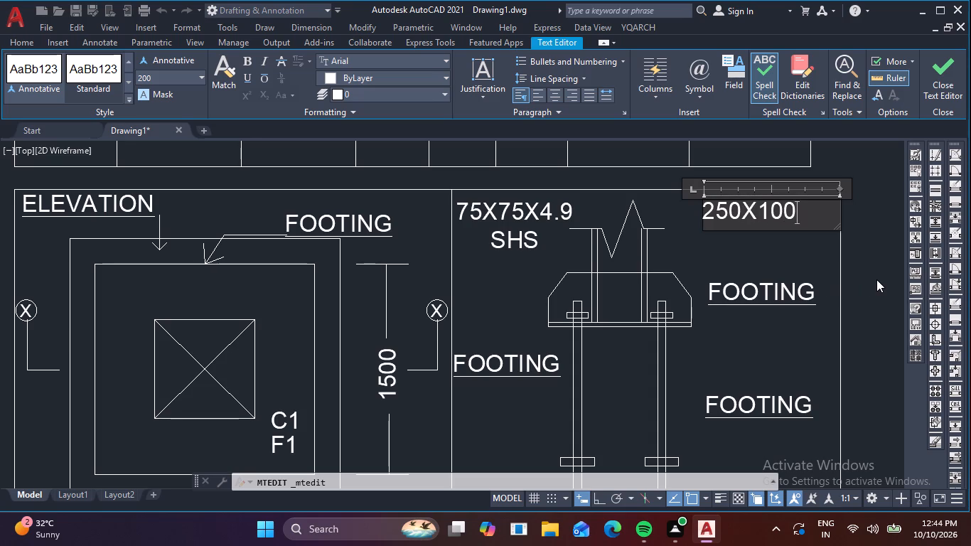
key(x)
text(12)
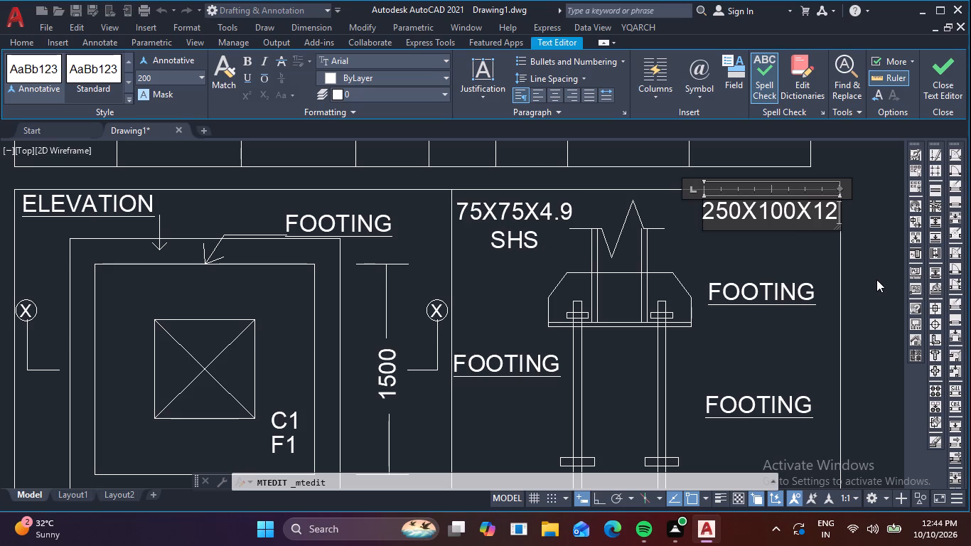
text(mm)
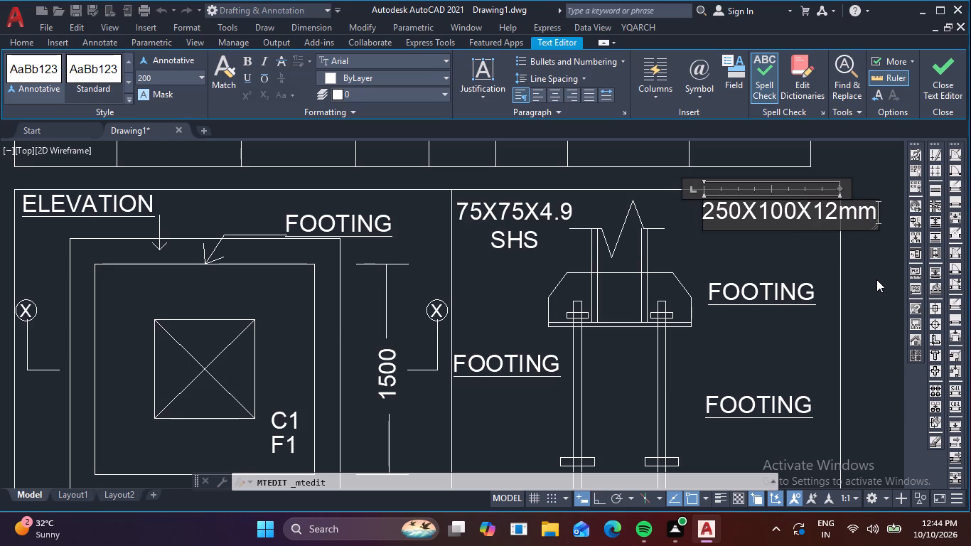
key(Return)
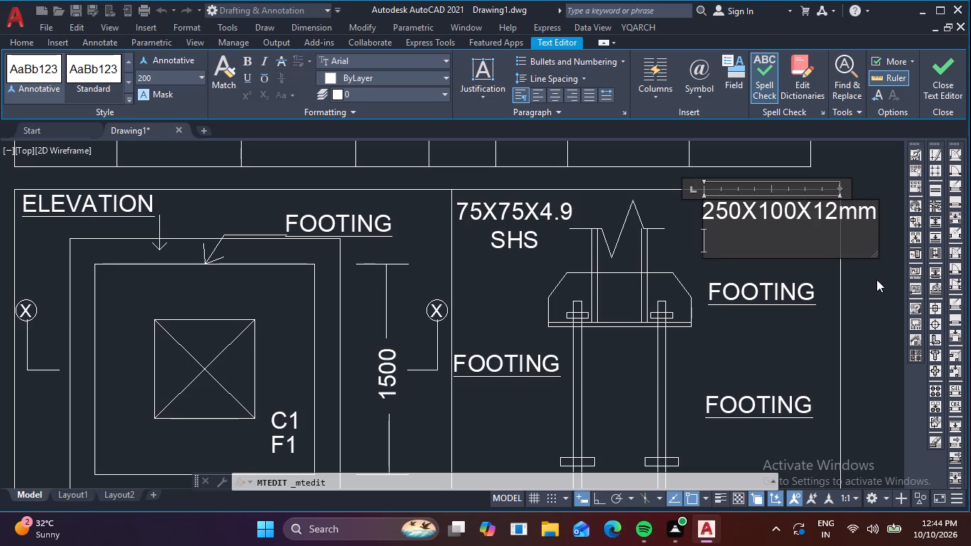
text(GU)
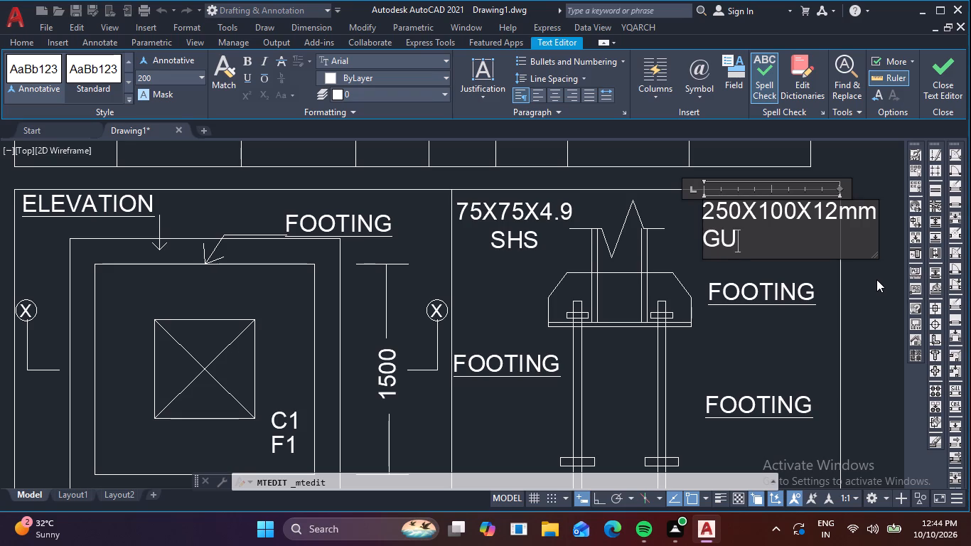
text(SSET)
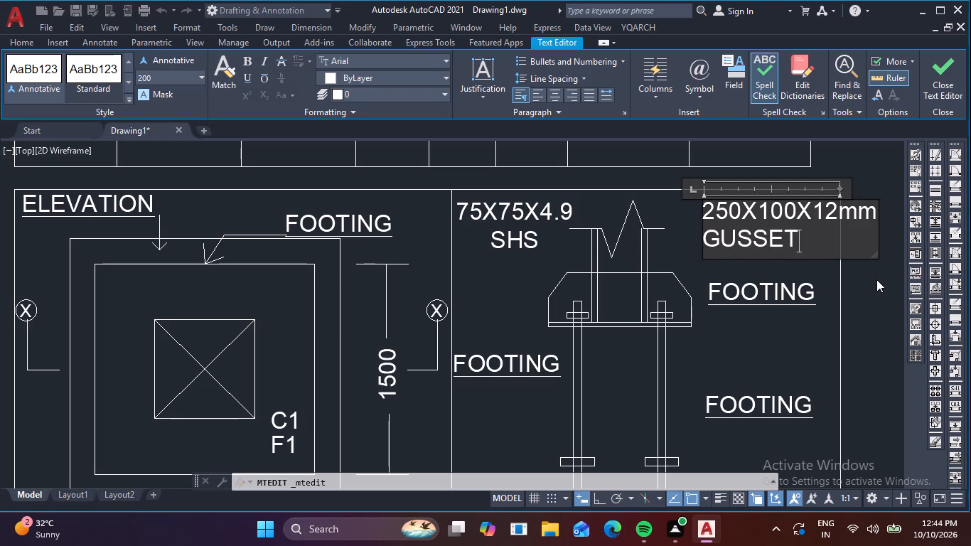
key(space)
text(PLATE)
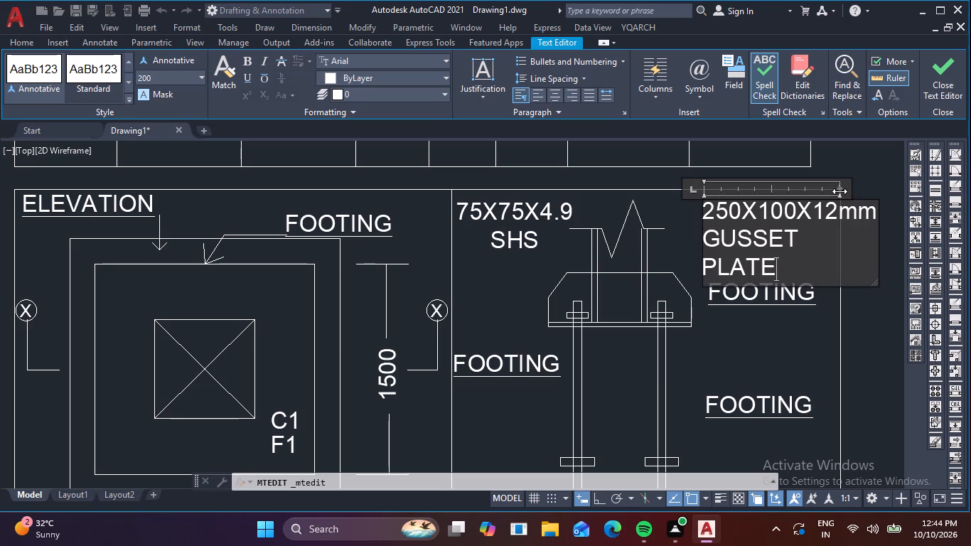
drag(837, 188, 881, 188)
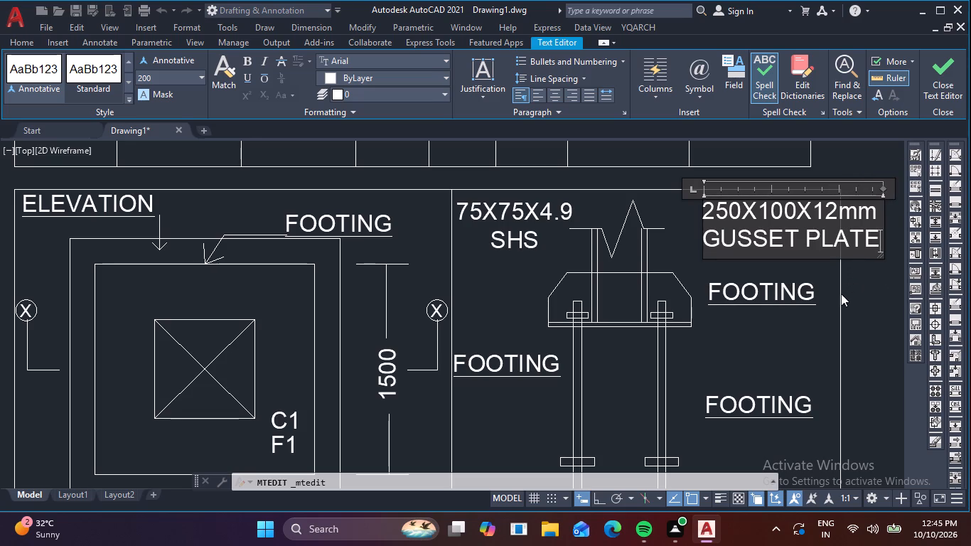
click(871, 274)
Move the 250X100X12mm GUSSET PLATE label about 490 to the left so it sits inside the detail frame.
click(801, 235)
click(769, 240)
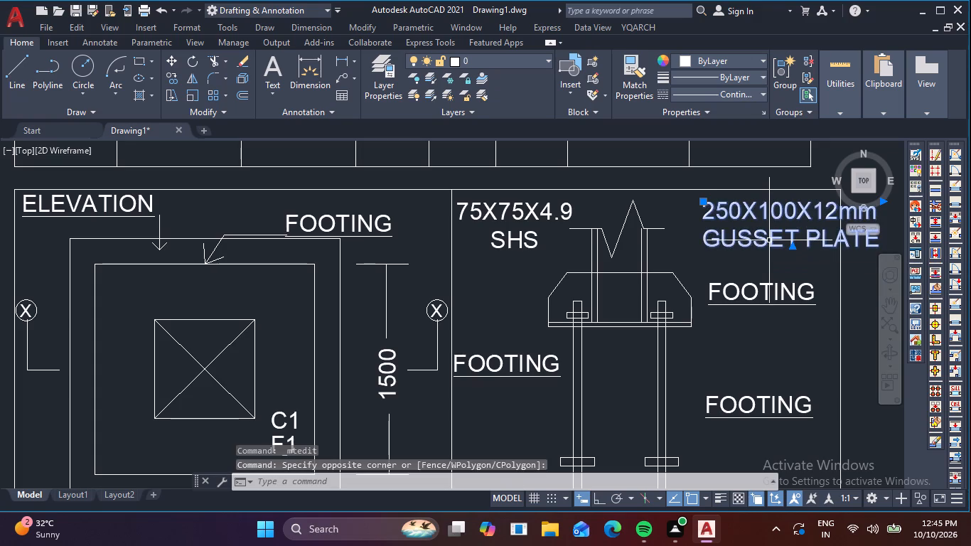
text(M)
key(space)
click(768, 239)
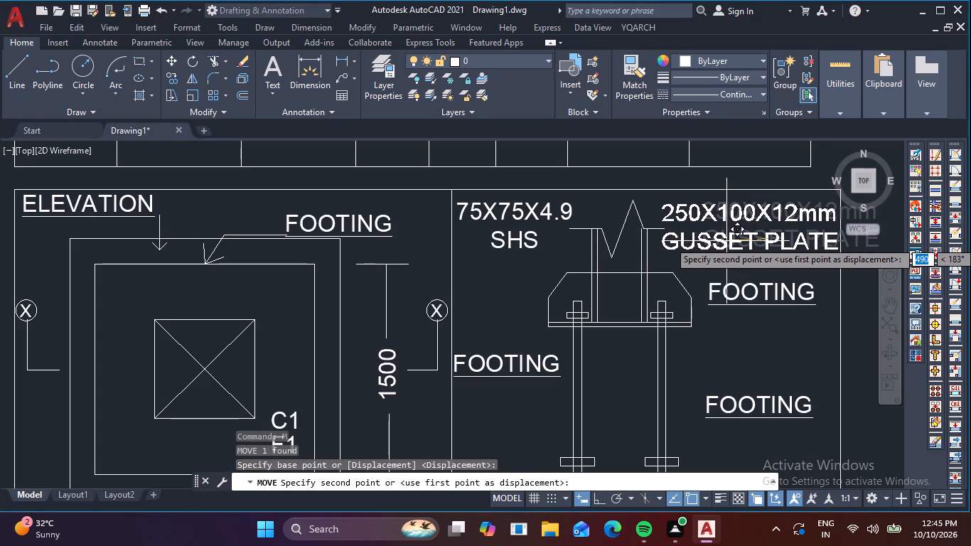
click(726, 241)
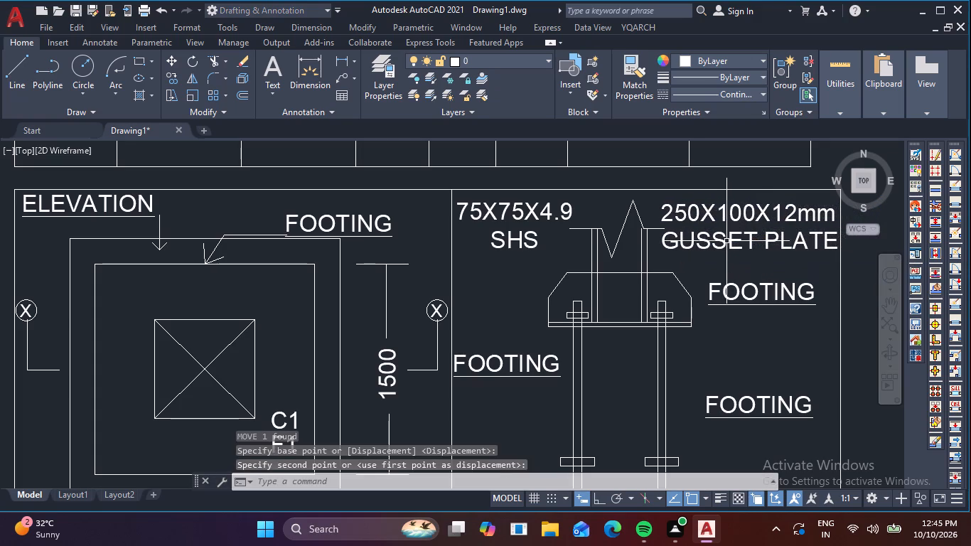
Clear the text of the FOOTING copy directly below the GUSSET PLATE label and turn off its underline.
double_click(751, 301)
click(835, 294)
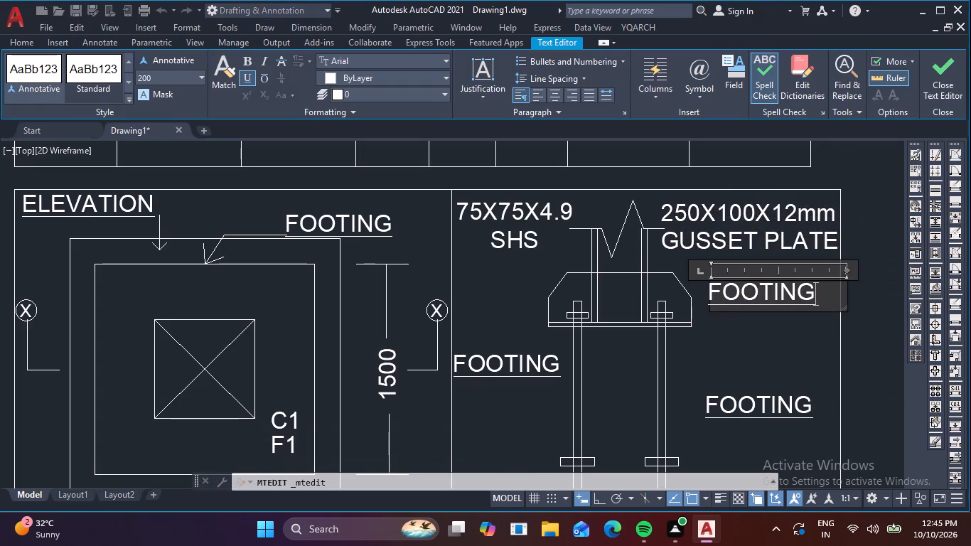
key(BackSpace)
key(BackSpace)
key(BackSpace)
key(BackSpace)
key(BackSpace)
key(BackSpace)
key(BackSpace)
key(BackSpace)
key(BackSpace)
key(BackSpace)
key(BackSpace)
key(BackSpace)
key(BackSpace)
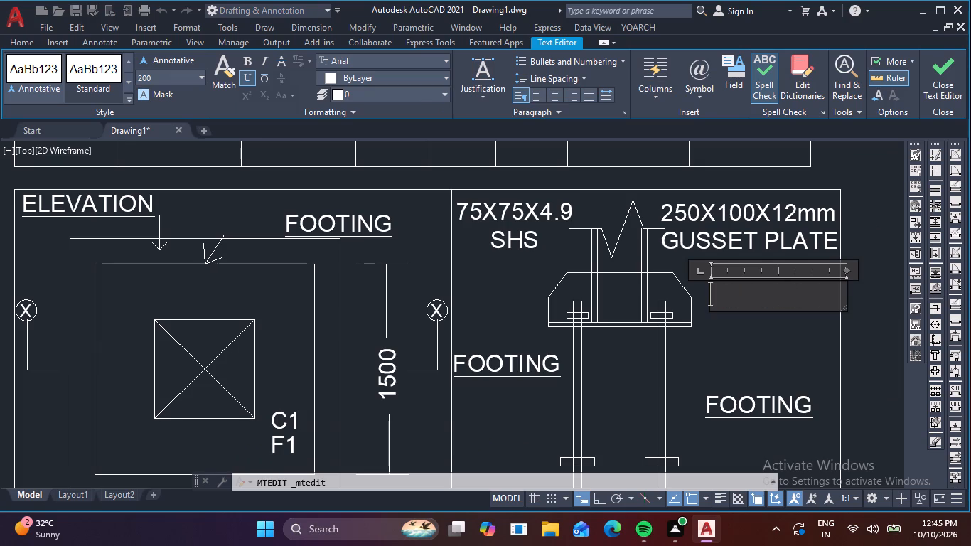
click(247, 79)
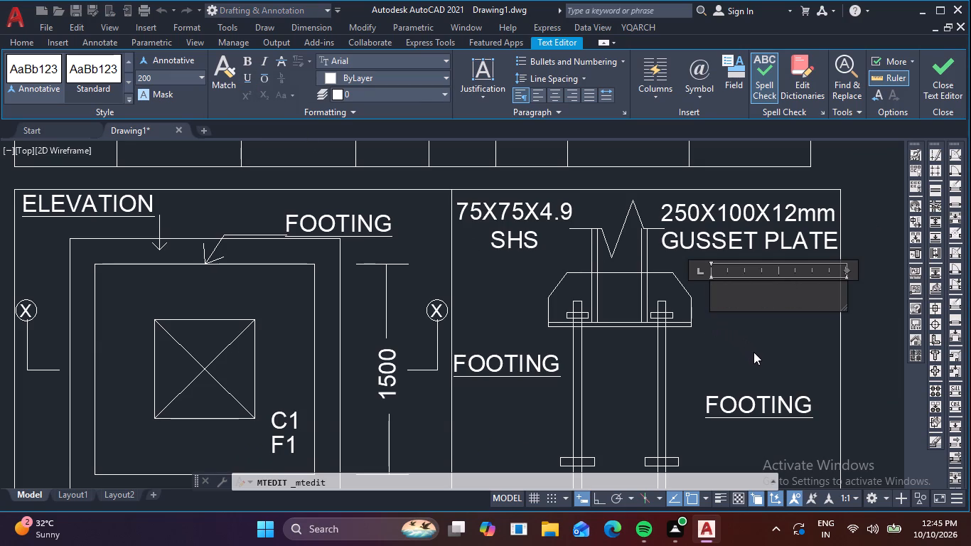
Enter the two-line text 300X300X20mm / BASE PLATE in the emptied label, widening its text frame to keep BASE PLATE on one line.
text(300)
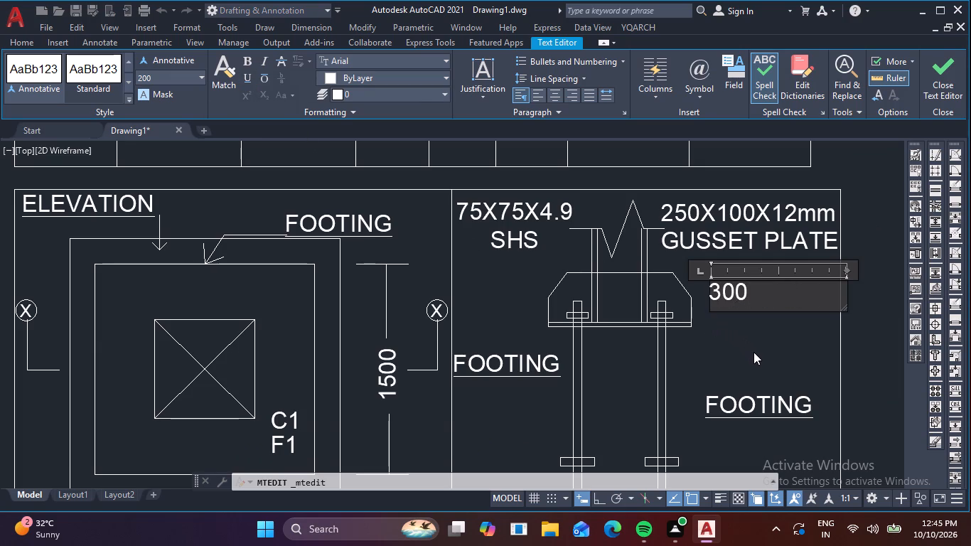
key(x)
key(3)
text(00)
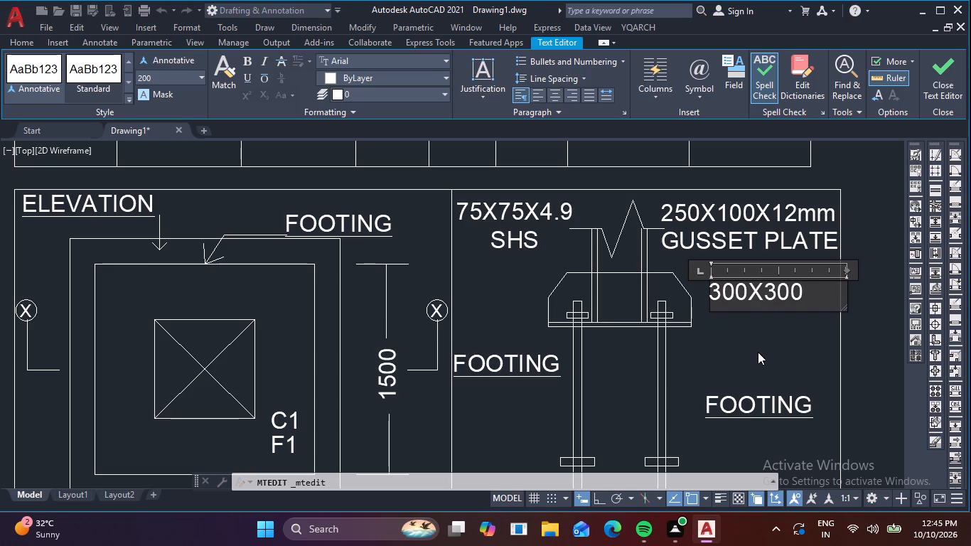
text(X20)
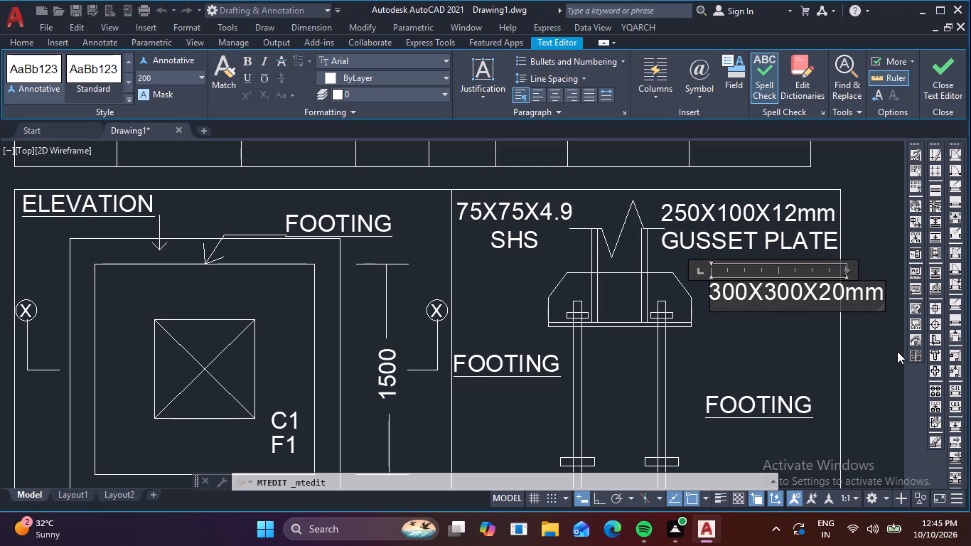
key(Return)
text(BASE)
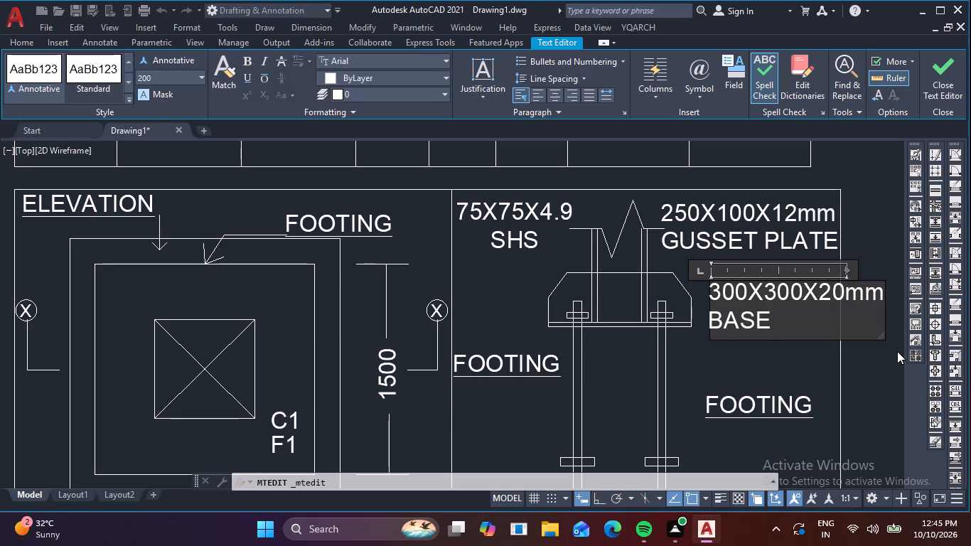
key(space)
text(PLATE)
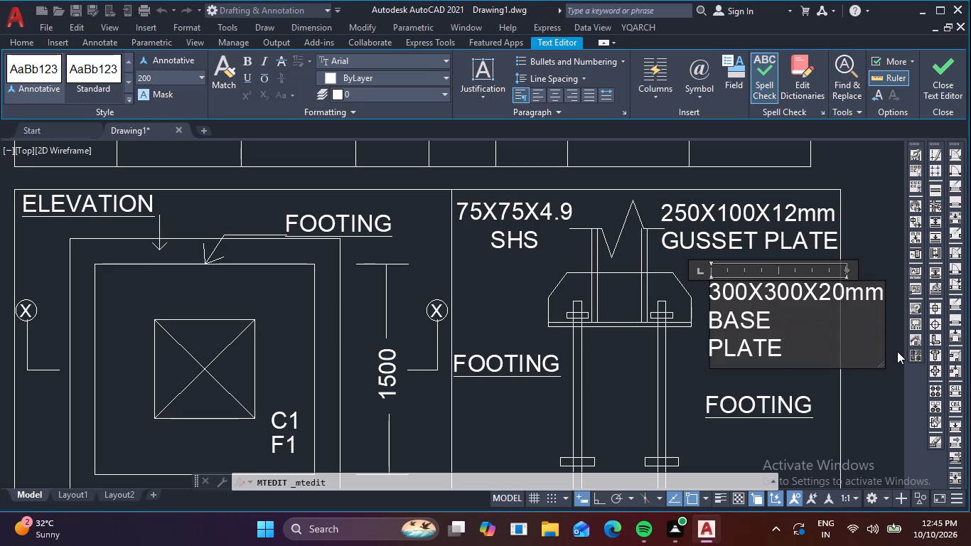
middle_drag(865, 389, 740, 373)
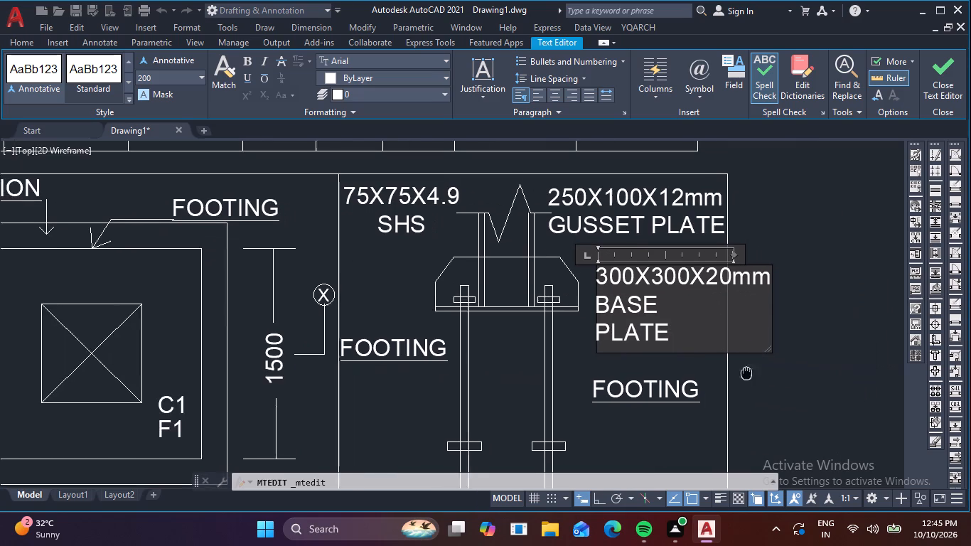
middle_drag(740, 373, 727, 370)
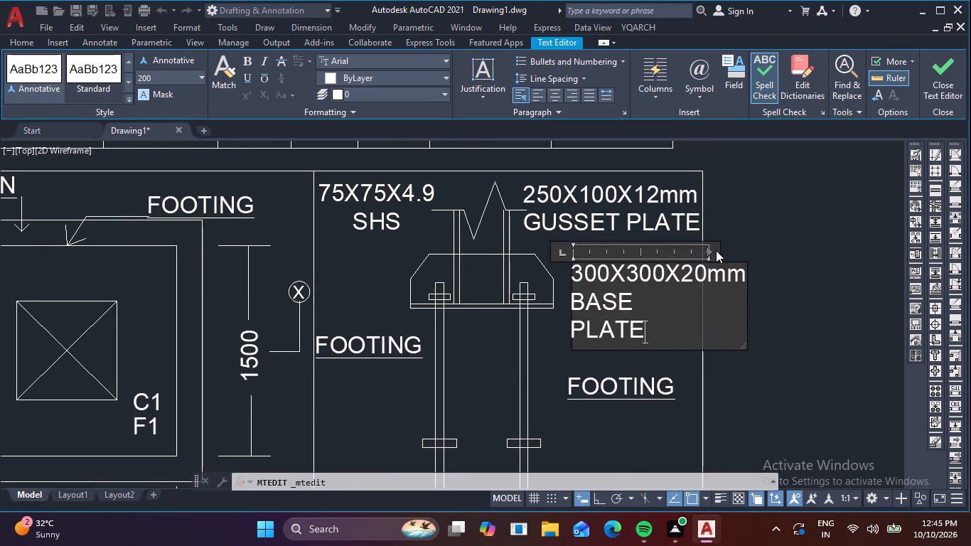
drag(709, 253, 762, 257)
click(747, 353)
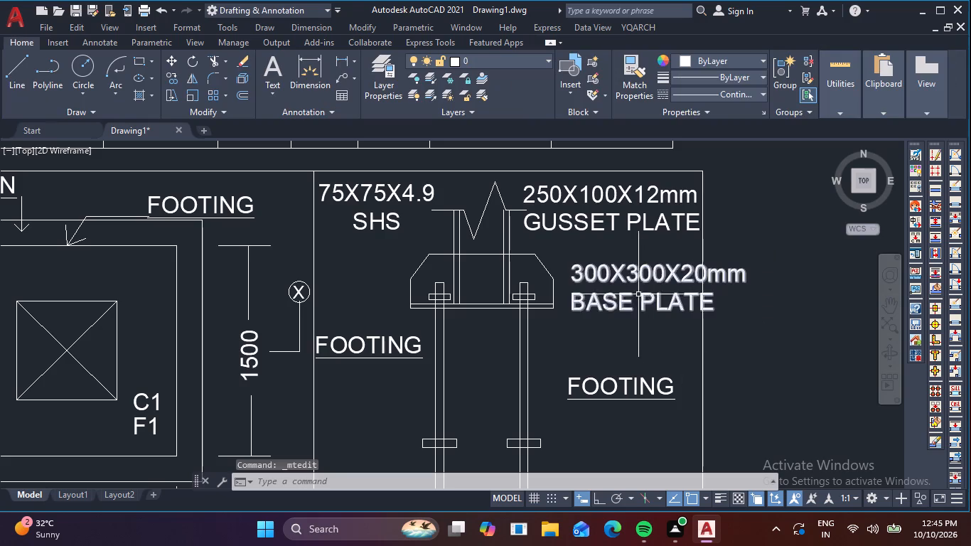
Move the 300X300X20mm BASE PLATE label up and to the left so it sits just beneath the GUSSET PLATE label, clear of the base plate.
click(631, 275)
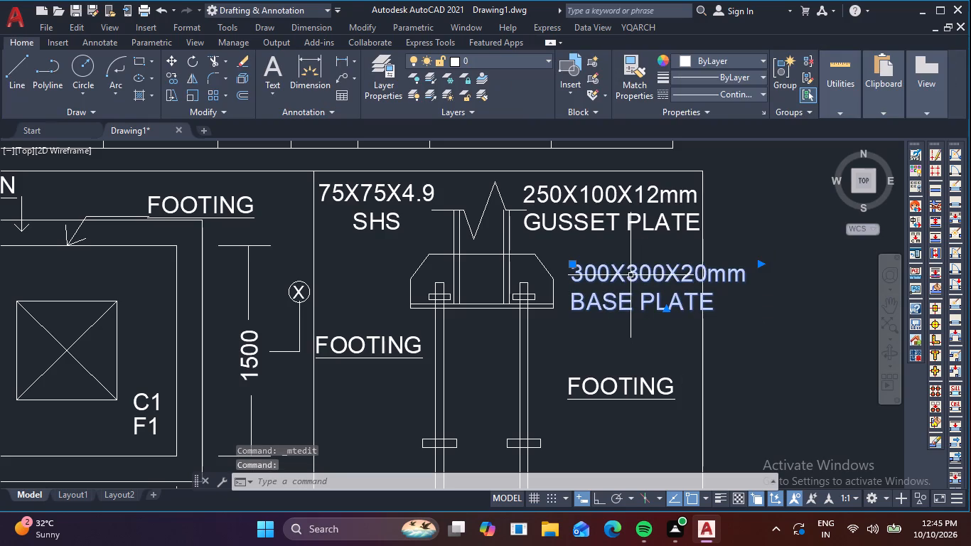
text(M)
key(space)
click(631, 275)
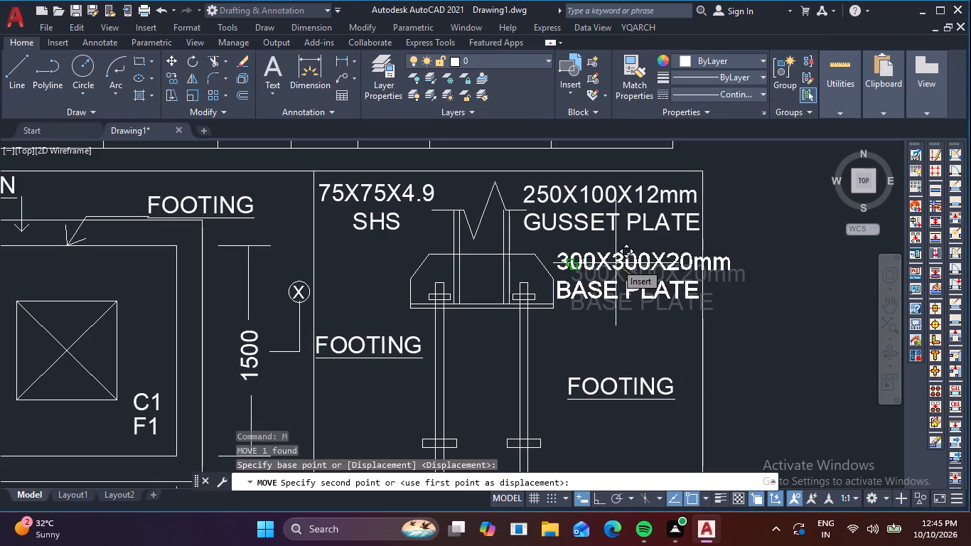
click(616, 262)
click(616, 262)
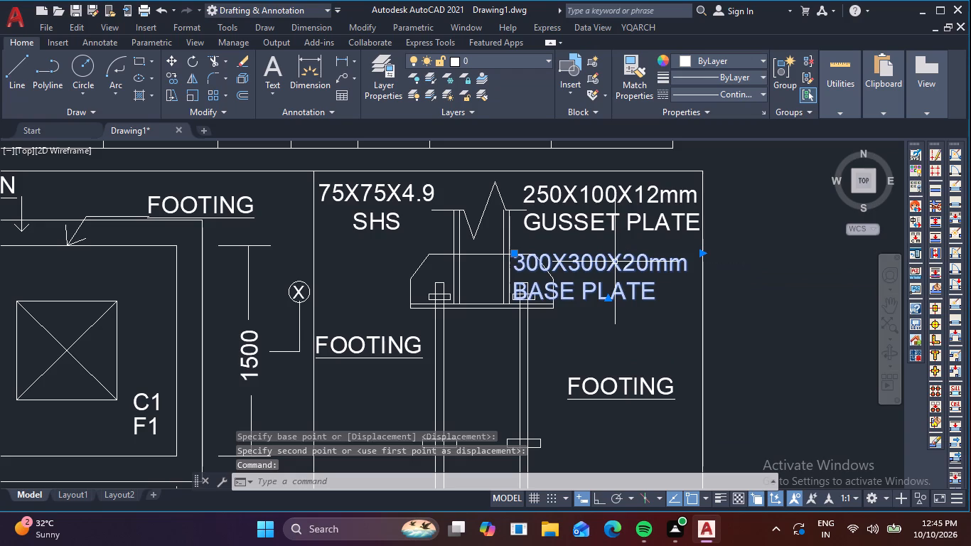
text(M)
key(space)
click(615, 262)
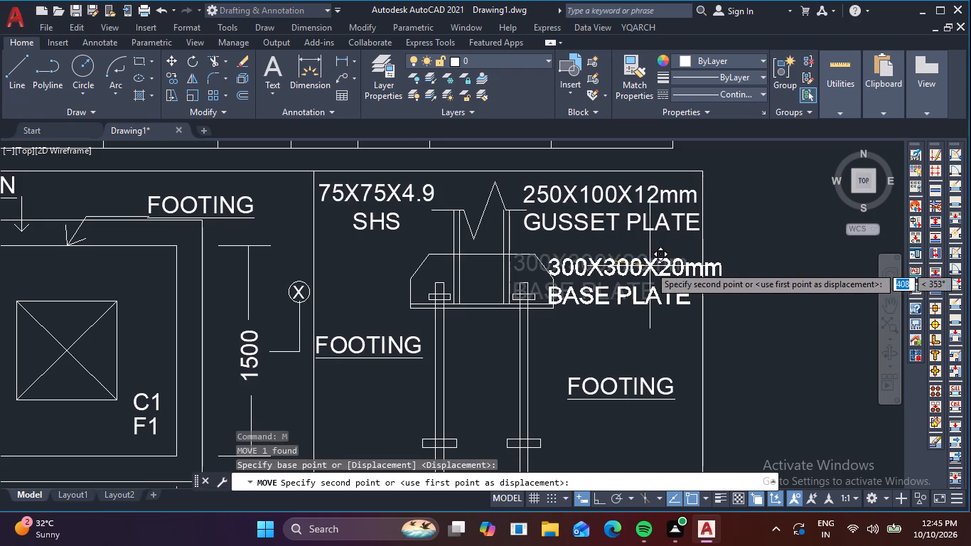
scroll(667, 269, up, 1)
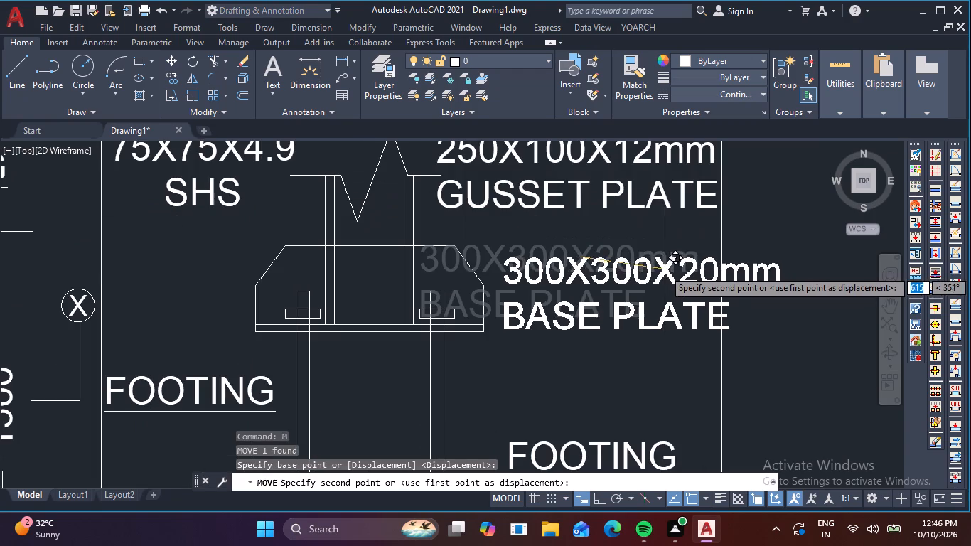
click(658, 272)
click(659, 255)
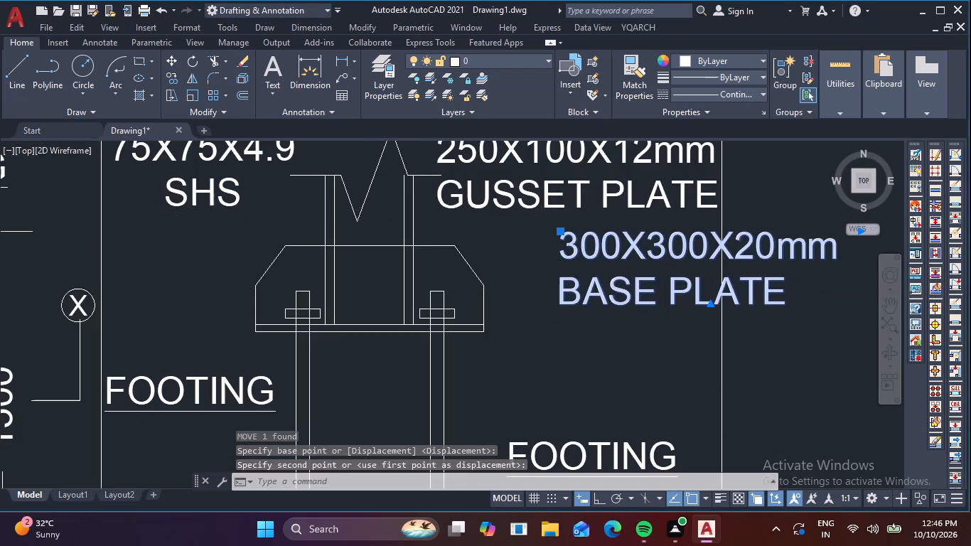
text(M)
key(space)
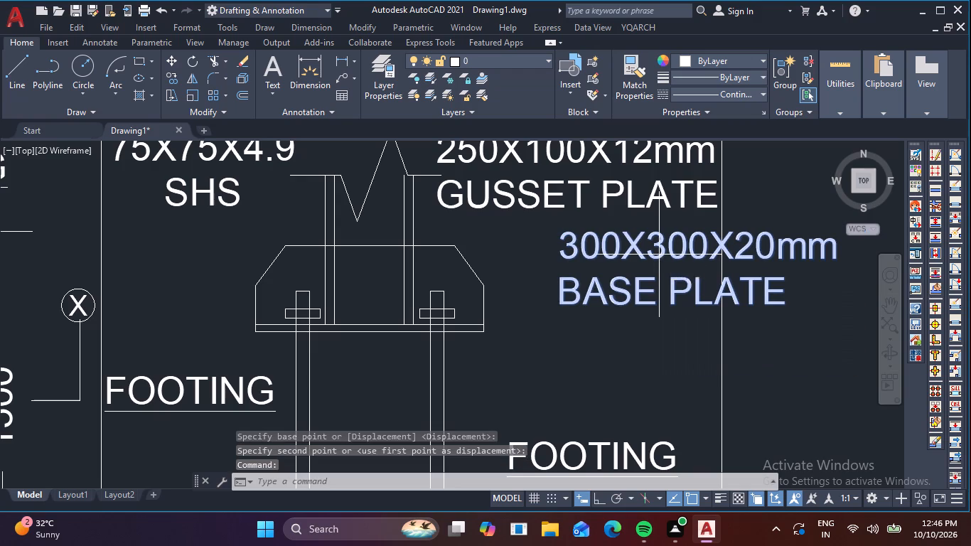
click(658, 255)
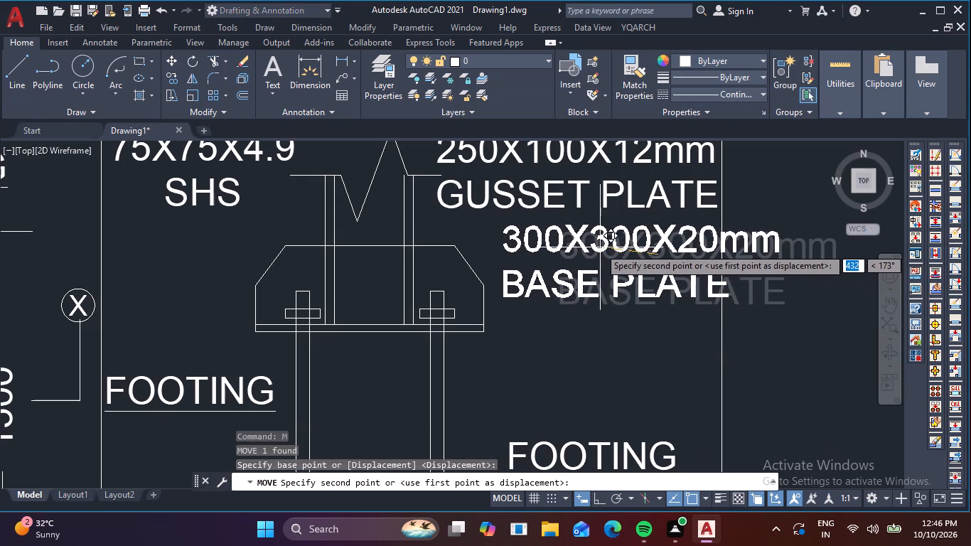
click(589, 246)
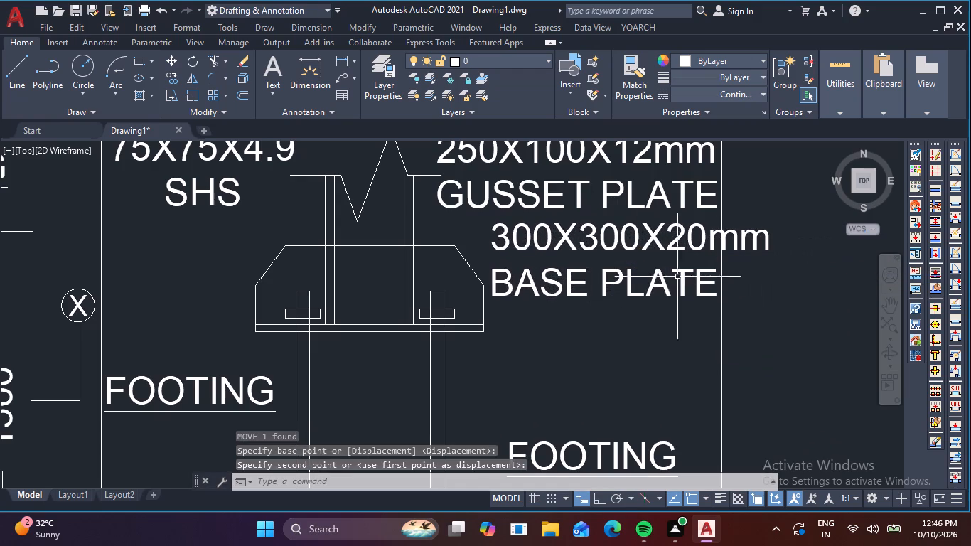
Stretch the right edge of the detail frame outward so the frame encloses the full BASE PLATE label.
scroll(795, 243, down, 2)
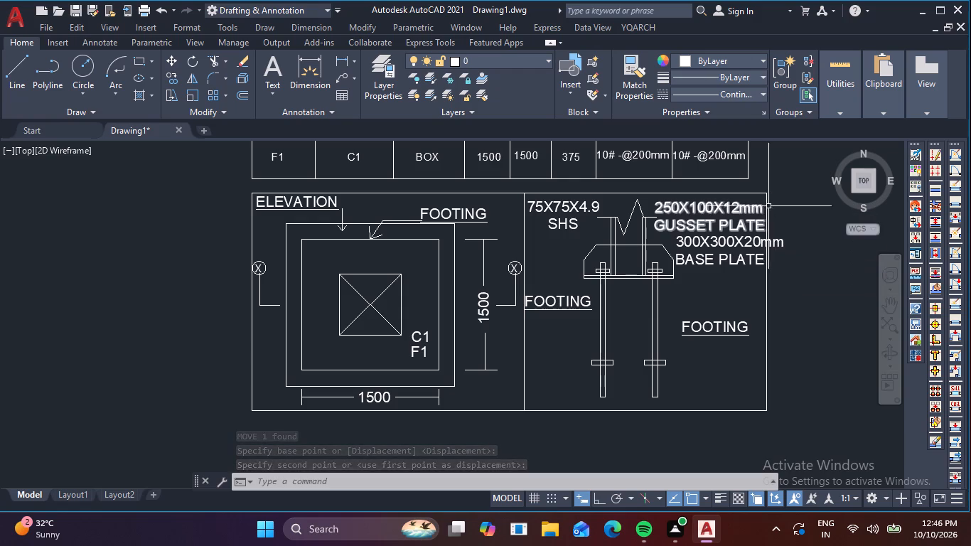
click(767, 294)
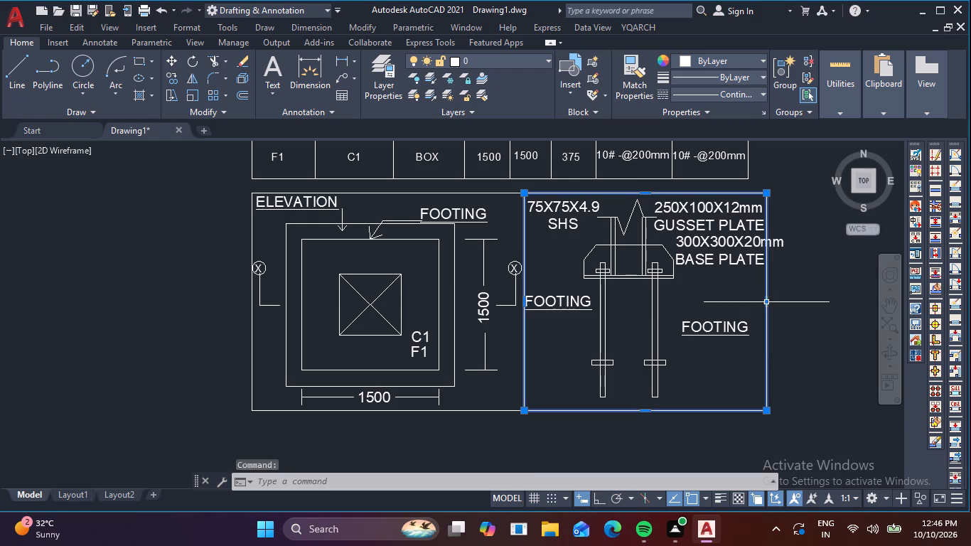
click(766, 301)
click(791, 299)
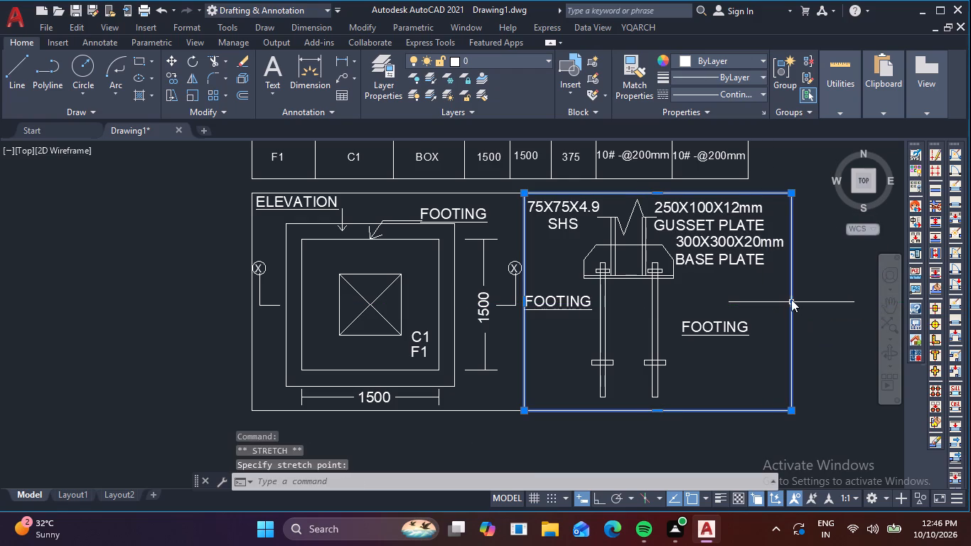
key(Escape)
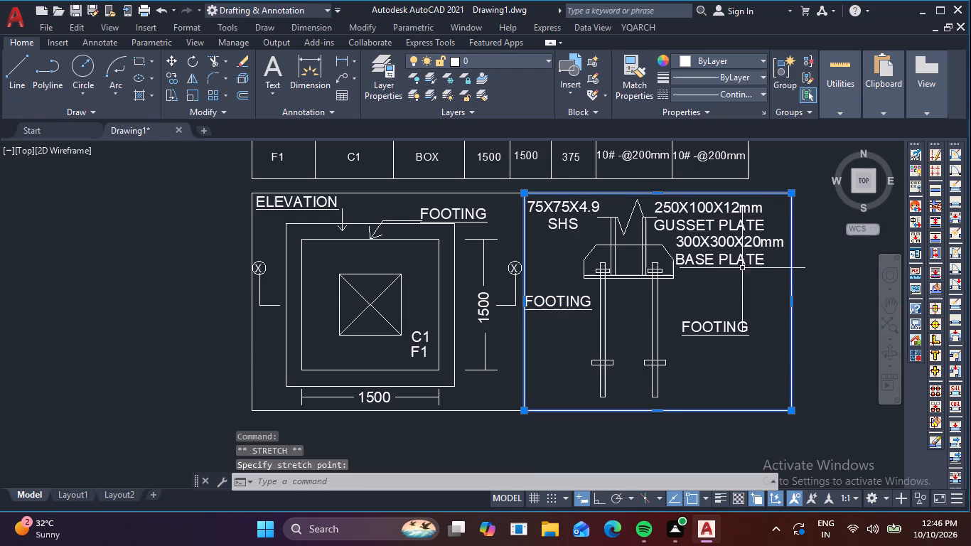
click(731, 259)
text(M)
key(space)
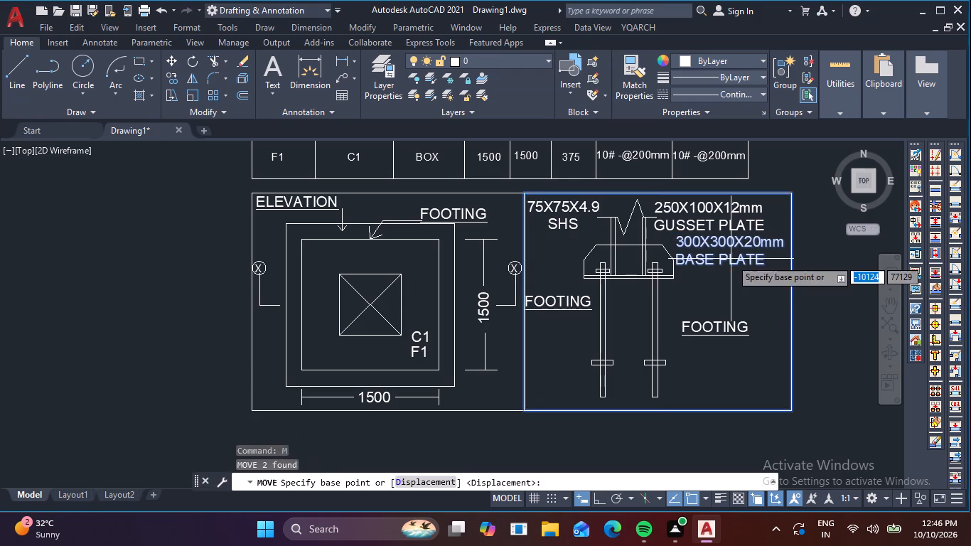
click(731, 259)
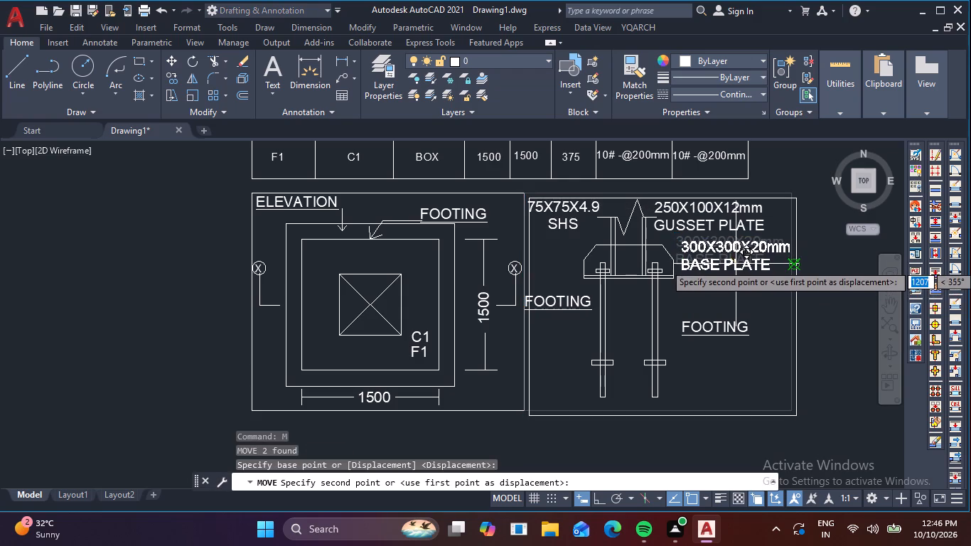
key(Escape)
Move only the 300X300X20mm BASE PLATE label down about 300, leaving a gap below the GUSSET PLATE label.
click(734, 260)
click(717, 263)
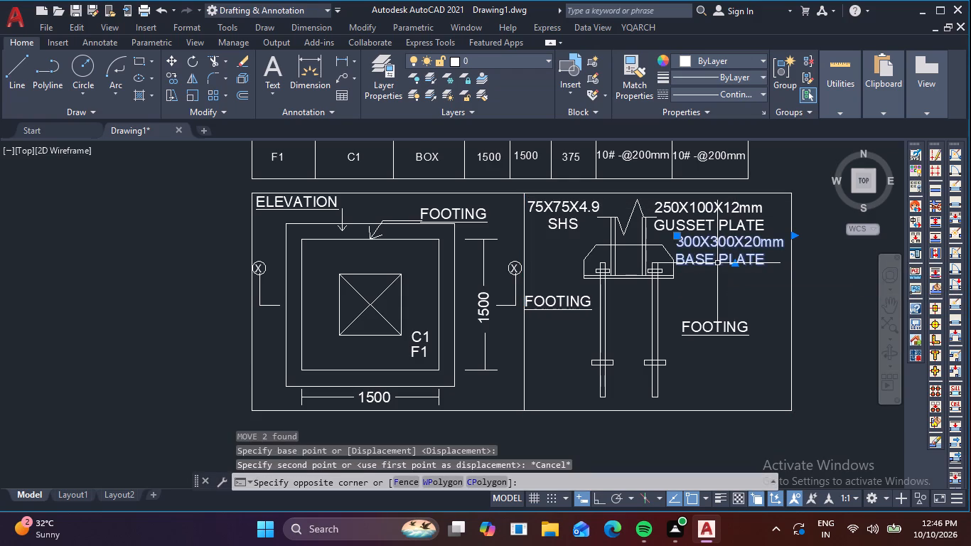
text(M)
key(space)
click(721, 264)
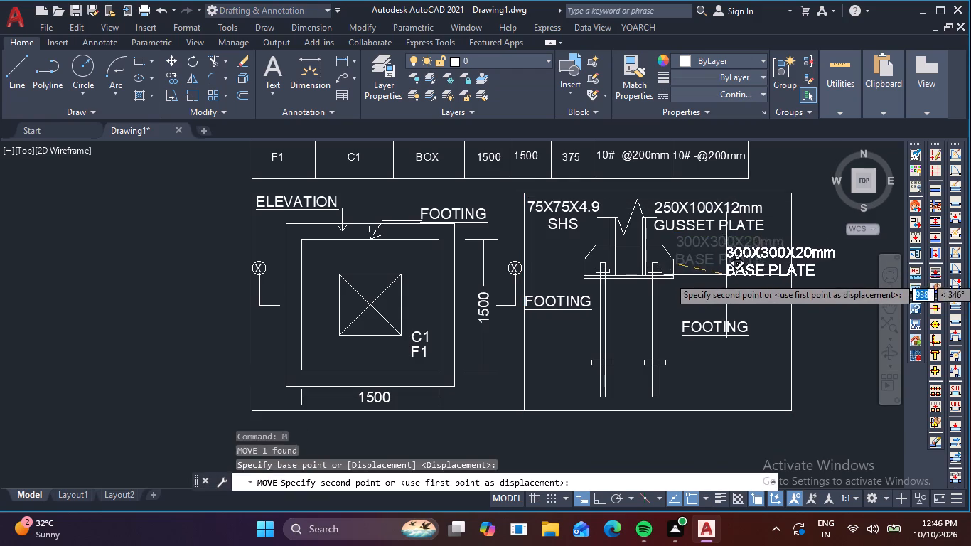
scroll(702, 282, up, 2)
middle_drag(653, 270, 507, 279)
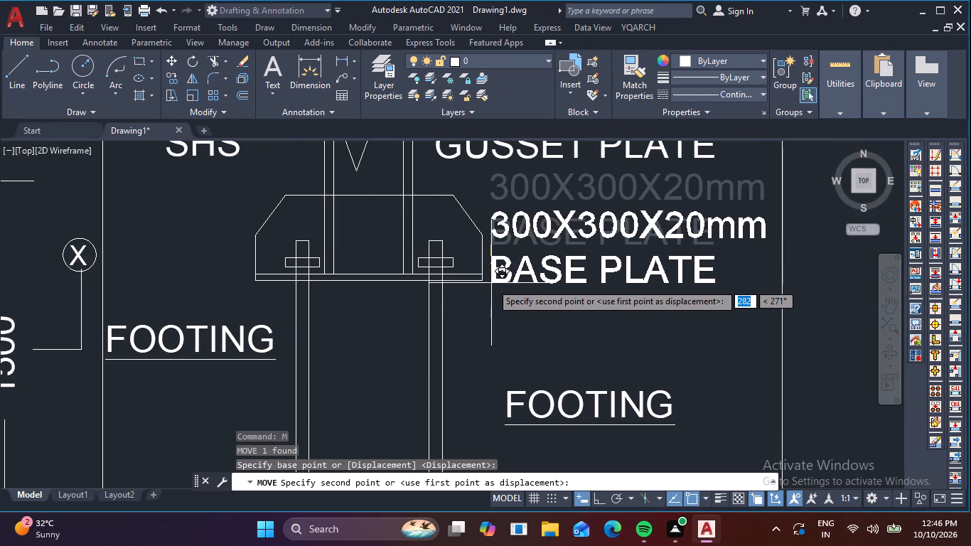
click(500, 287)
Clear the text of the FOOTING copy directly below the BASE PLATE label.
scroll(500, 287, down, 2)
middle_drag(579, 303, 593, 268)
double_click(569, 299)
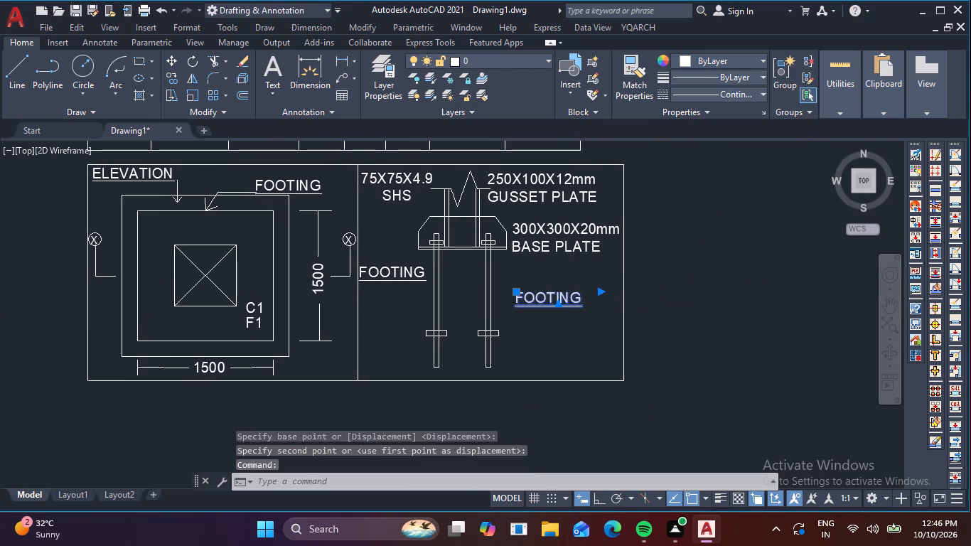
click(586, 308)
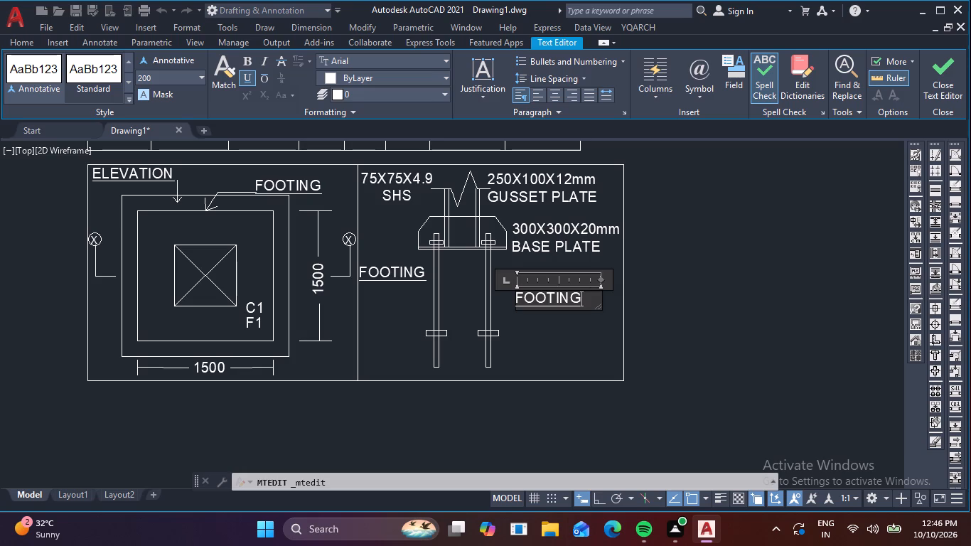
key(BackSpace)
key(BackSpace)
key(BackSpace)
key(BackSpace)
key(BackSpace)
key(BackSpace)
key(BackSpace)
key(BackSpace)
key(BackSpace)
key(BackSpace)
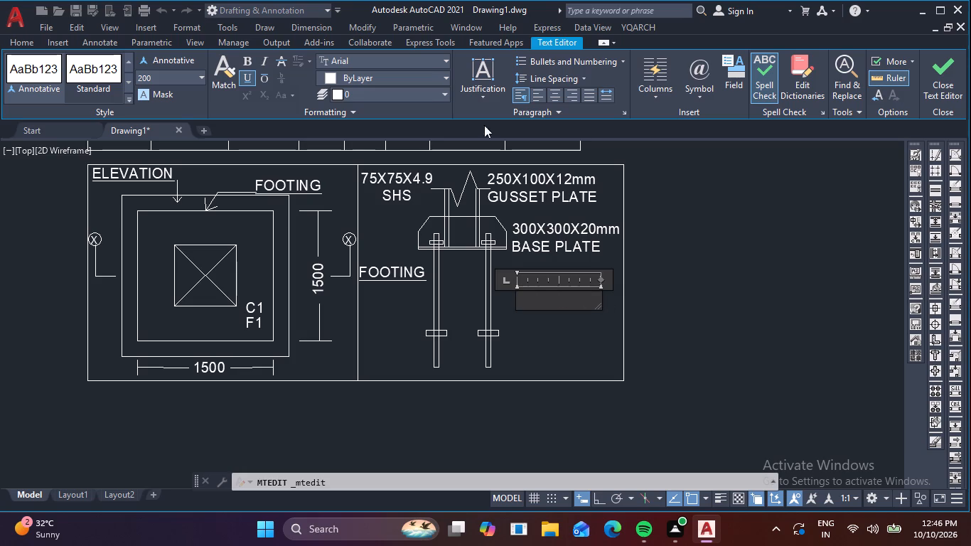
Turn off the underline in the emptied label and remove any underlined trial text.
click(245, 75)
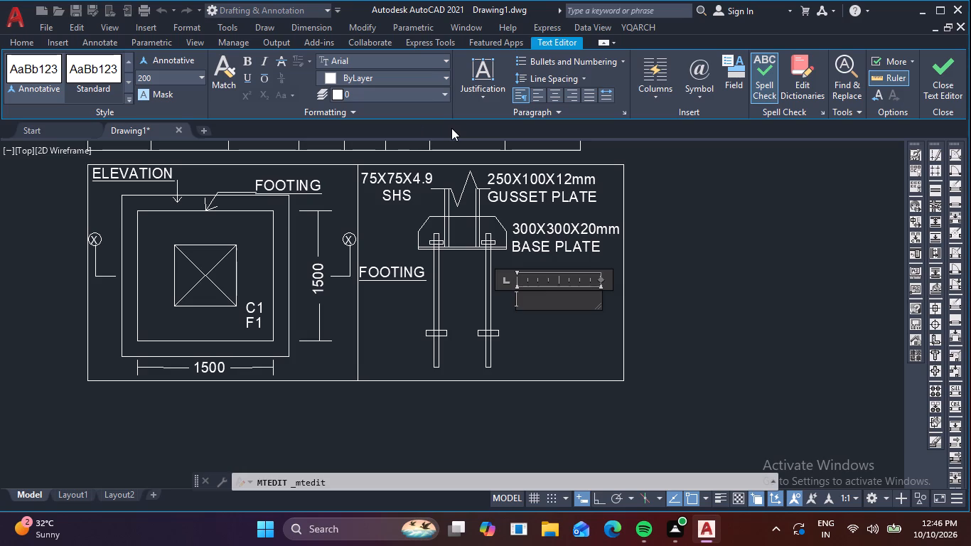
key(4)
key(space)
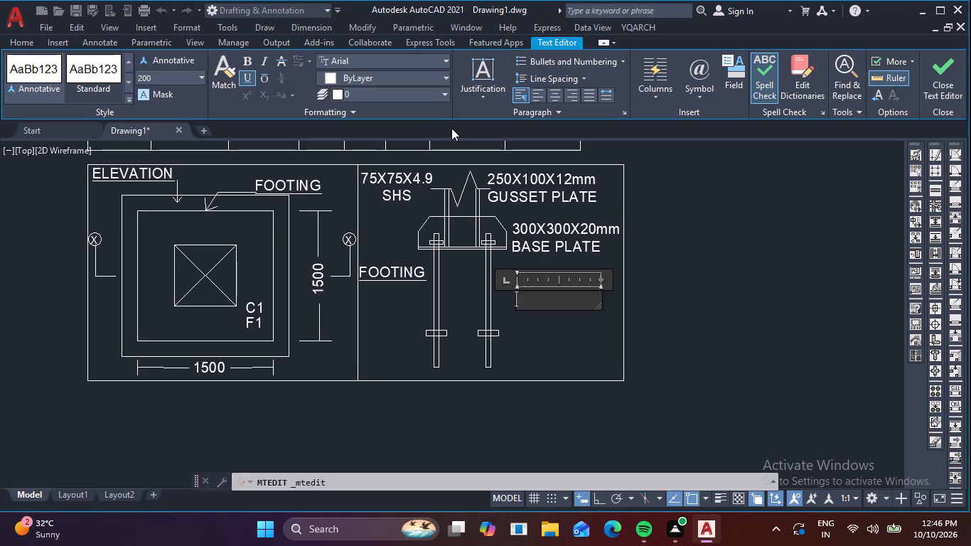
text(ni)
key(BackSpace)
click(527, 301)
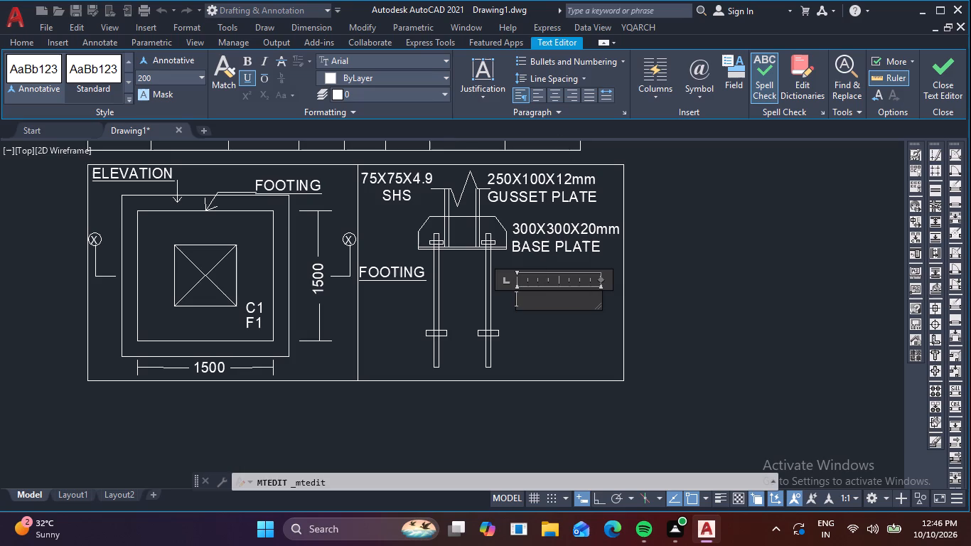
key(4)
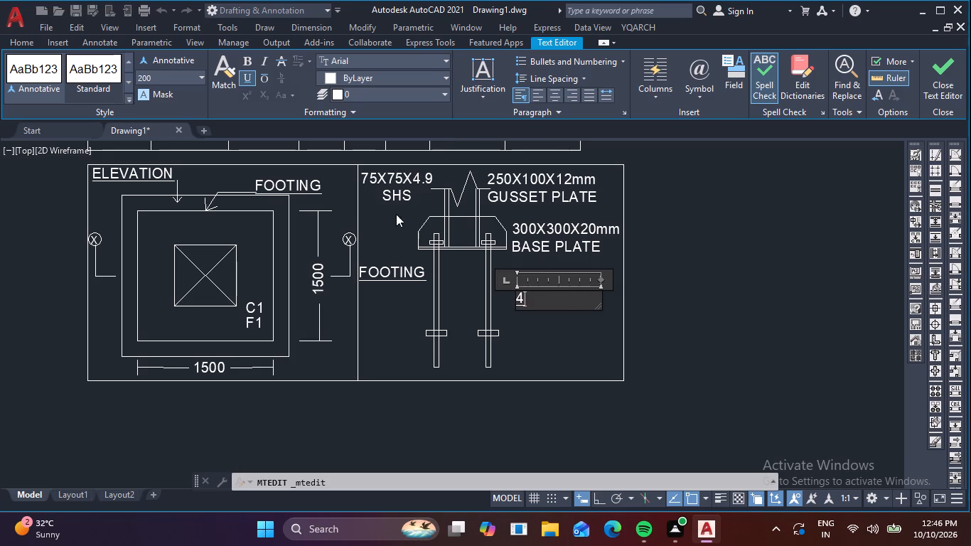
click(244, 73)
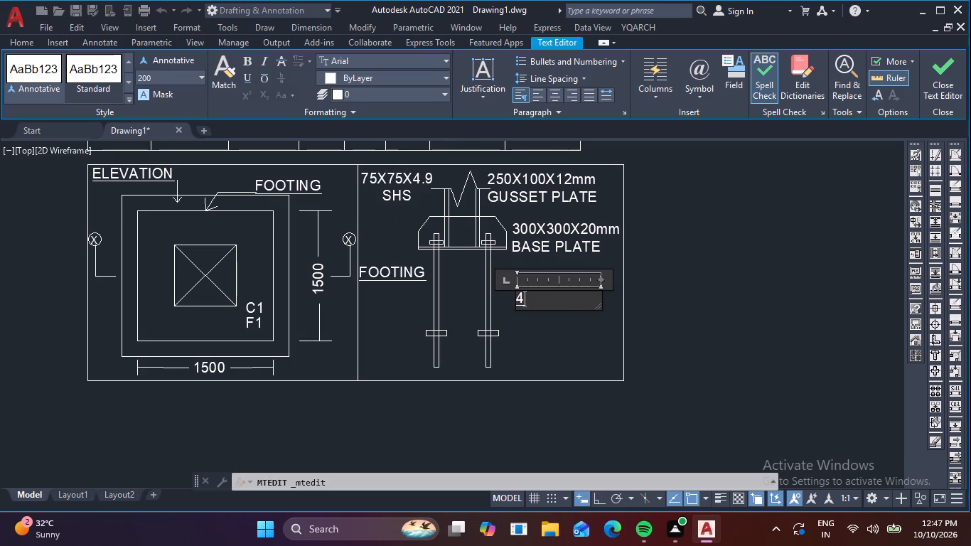
key(BackSpace)
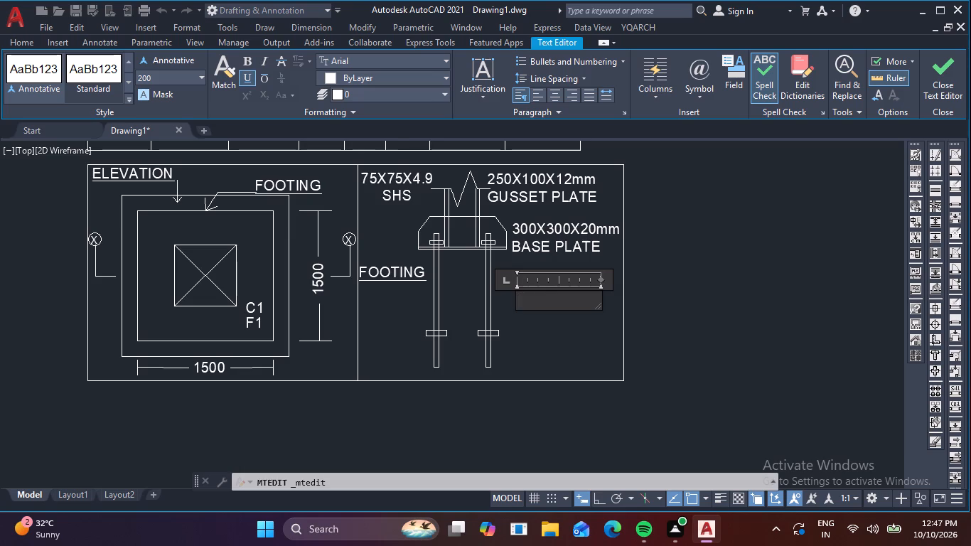
click(240, 75)
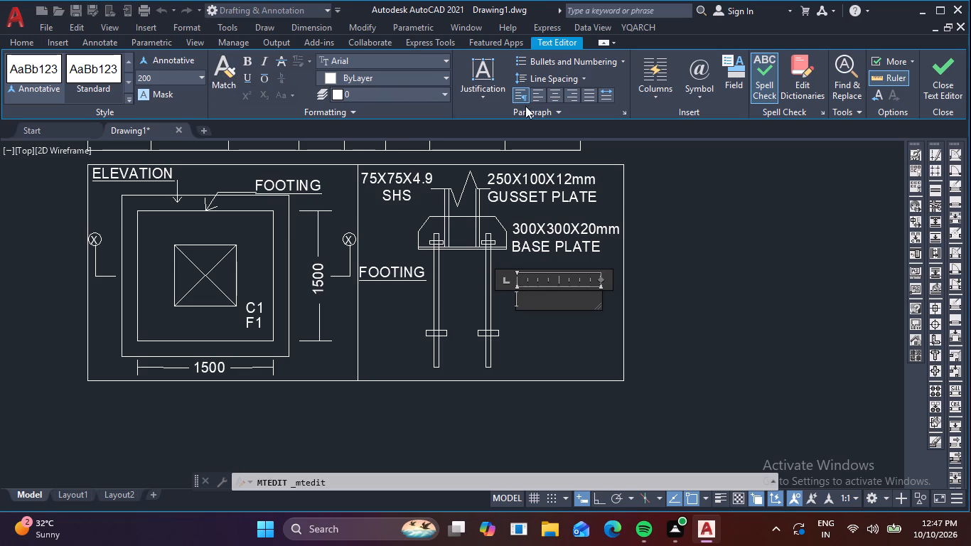
Write 4 NO.-20 BOLTS in the emptied label below BASE PLATE and widen its text box to keep it on one line.
key(4)
key(space)
text(n)
key(BackSpace)
text(NO)
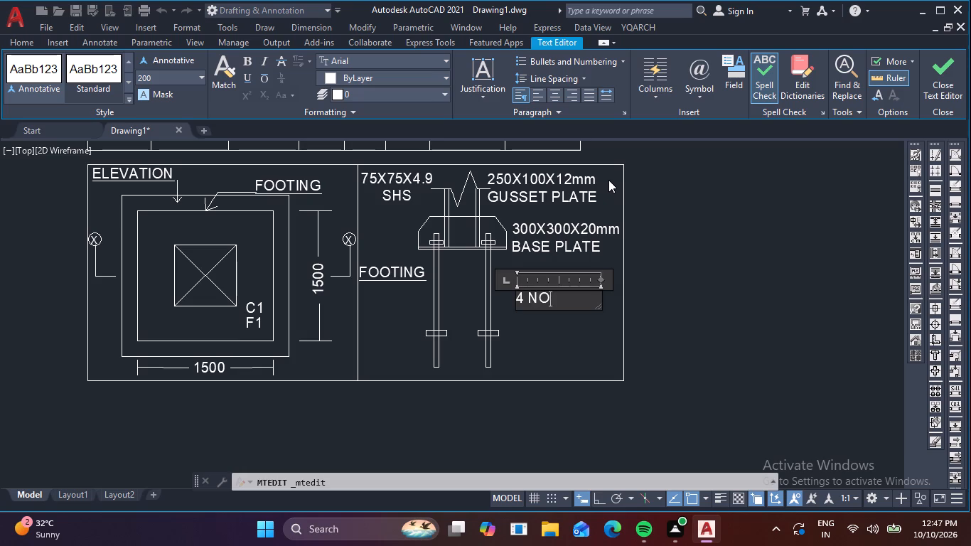
key(period)
key(minus)
text(20)
key(space)
key(b)
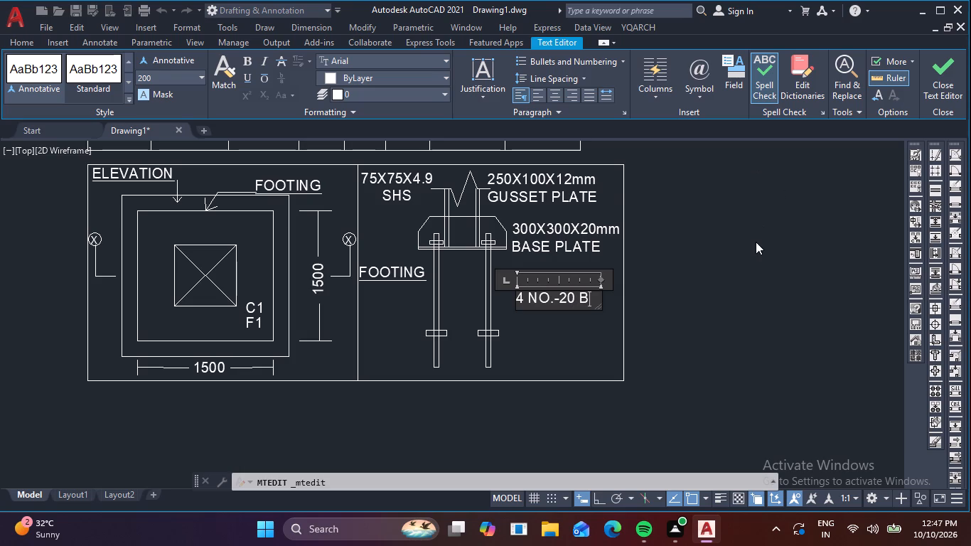
text(LO)
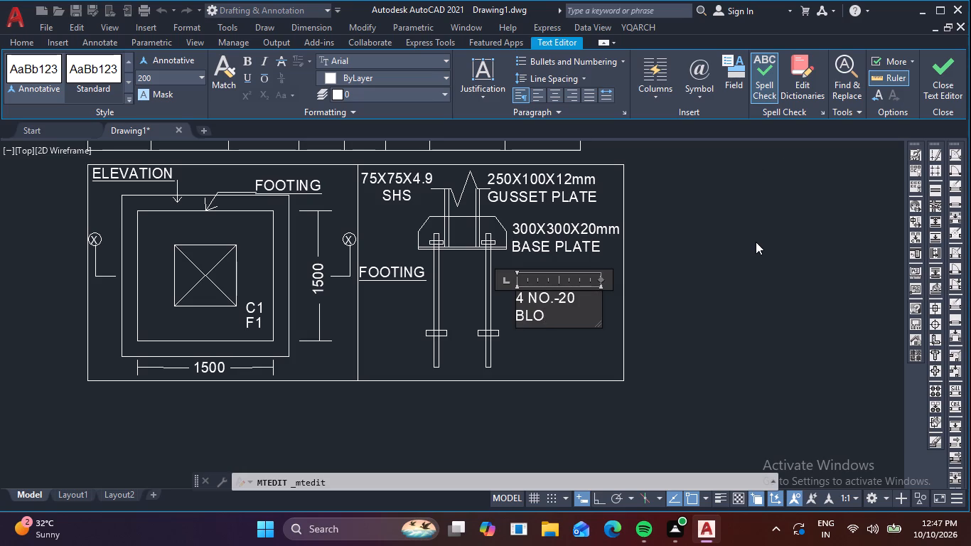
key(BackSpace)
key(BackSpace)
text(OL)
text(TS)
drag(603, 278, 638, 281)
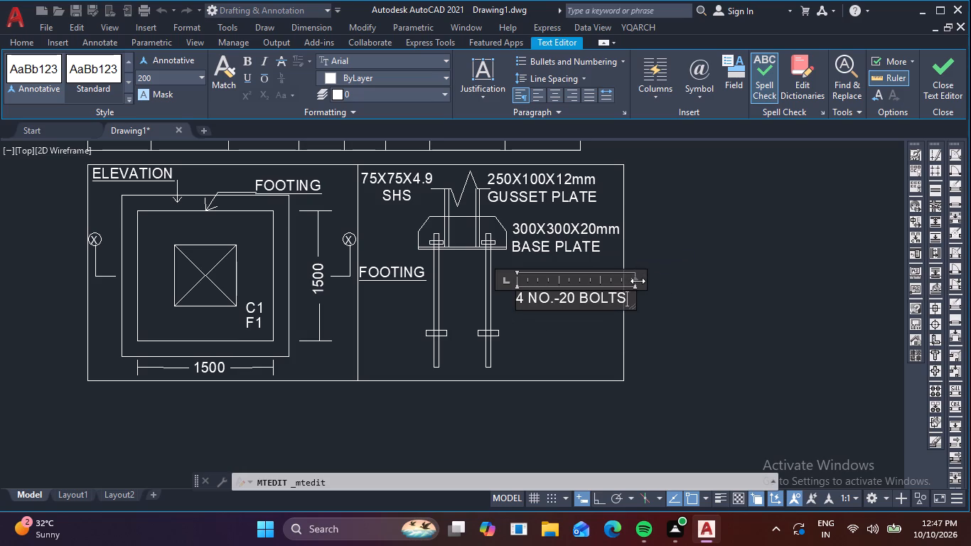
Add a second line reading 1000 mm LG to the bolts label and finish editing it.
key(Return)
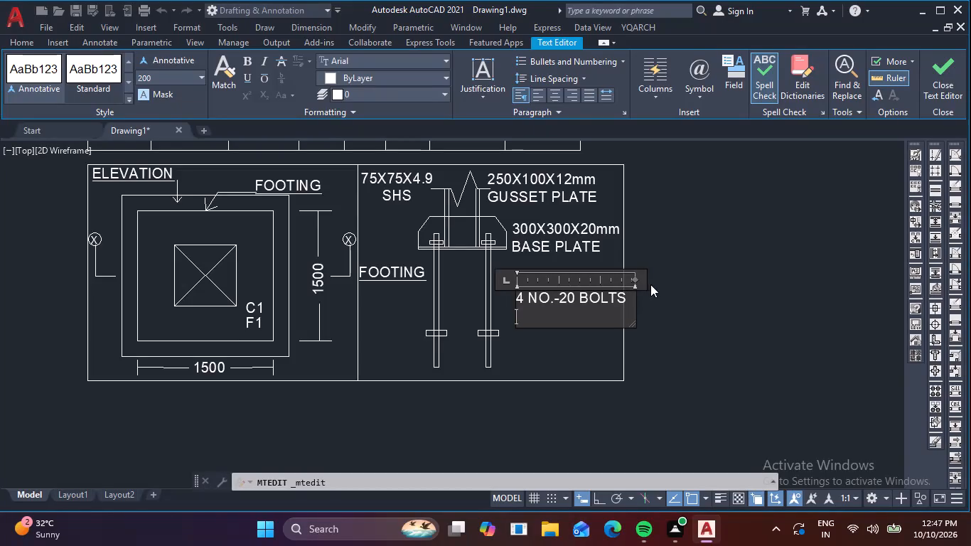
text(1000)
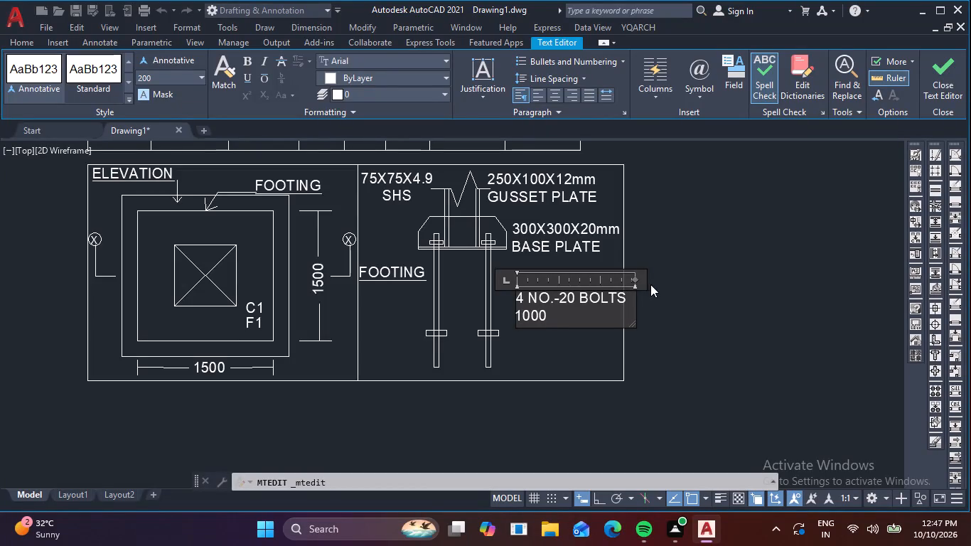
text(mm)
key(space)
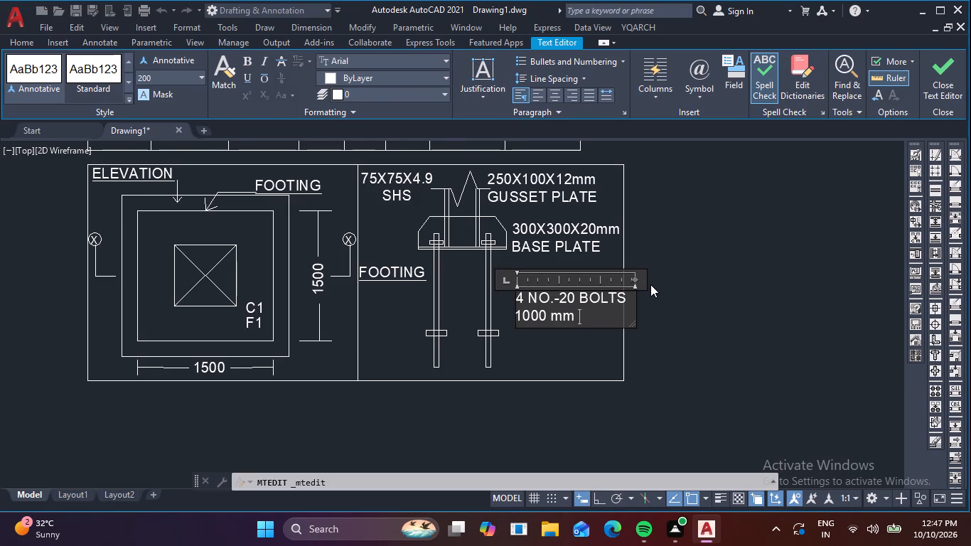
text(LG)
click(715, 291)
Move the 4 NO.-20 BOLTS label slightly left, closer to the right anchor bolt.
click(564, 297)
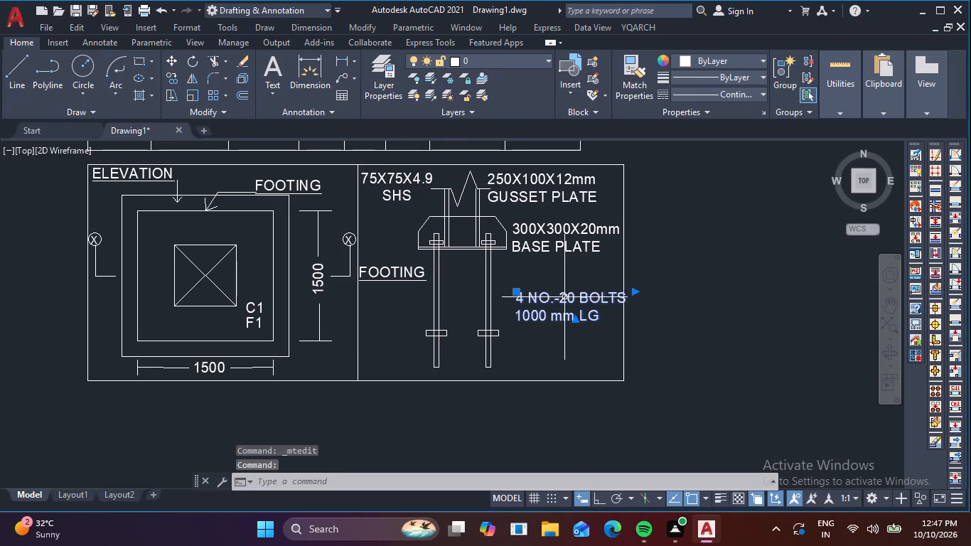
text(M)
key(space)
click(564, 297)
scroll(498, 287, up, 2)
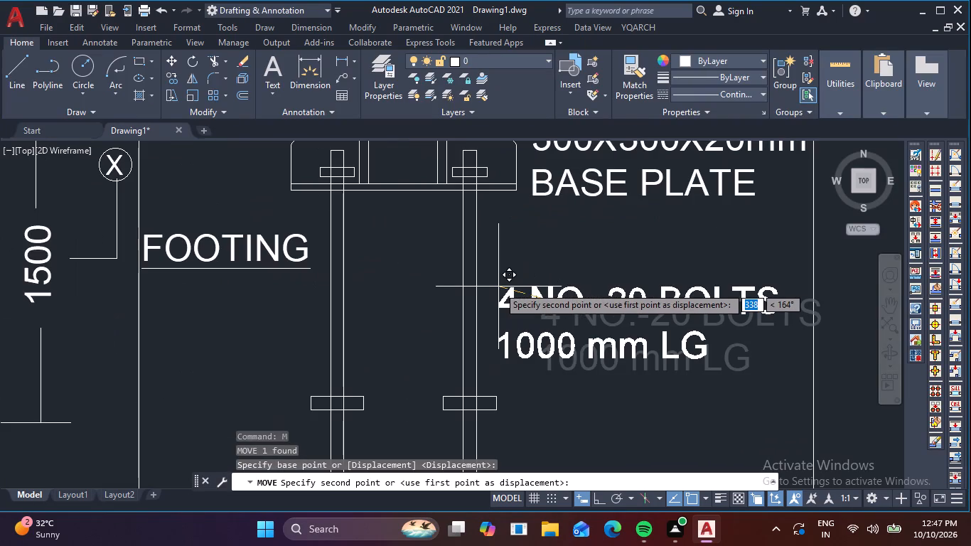
click(507, 287)
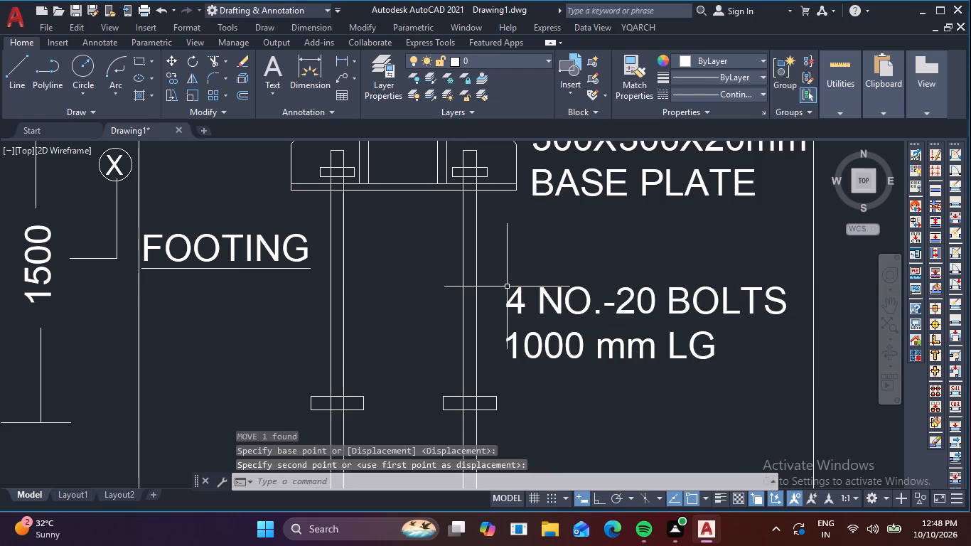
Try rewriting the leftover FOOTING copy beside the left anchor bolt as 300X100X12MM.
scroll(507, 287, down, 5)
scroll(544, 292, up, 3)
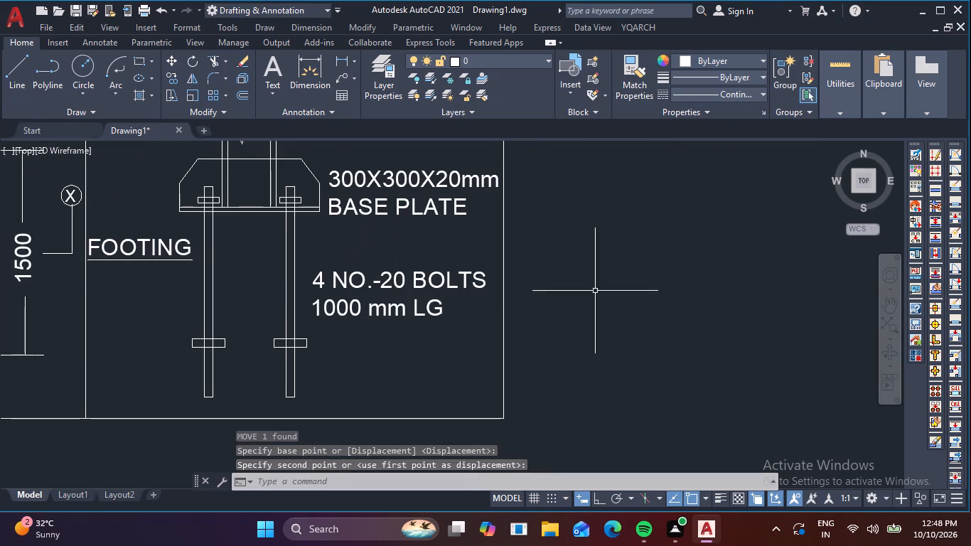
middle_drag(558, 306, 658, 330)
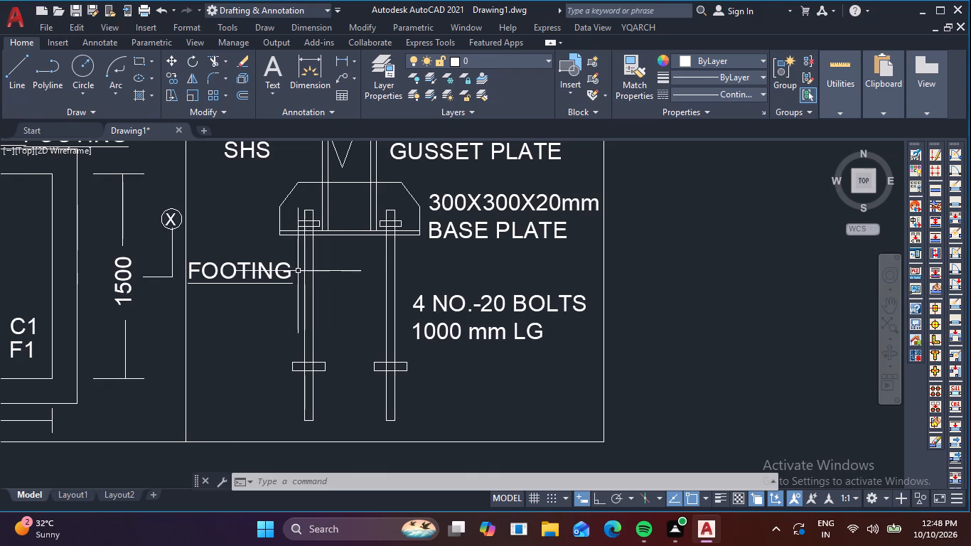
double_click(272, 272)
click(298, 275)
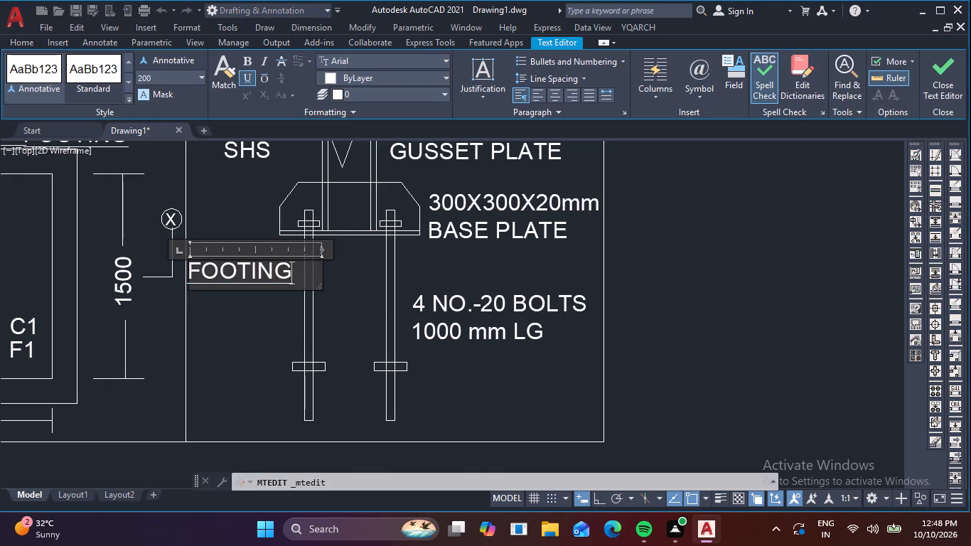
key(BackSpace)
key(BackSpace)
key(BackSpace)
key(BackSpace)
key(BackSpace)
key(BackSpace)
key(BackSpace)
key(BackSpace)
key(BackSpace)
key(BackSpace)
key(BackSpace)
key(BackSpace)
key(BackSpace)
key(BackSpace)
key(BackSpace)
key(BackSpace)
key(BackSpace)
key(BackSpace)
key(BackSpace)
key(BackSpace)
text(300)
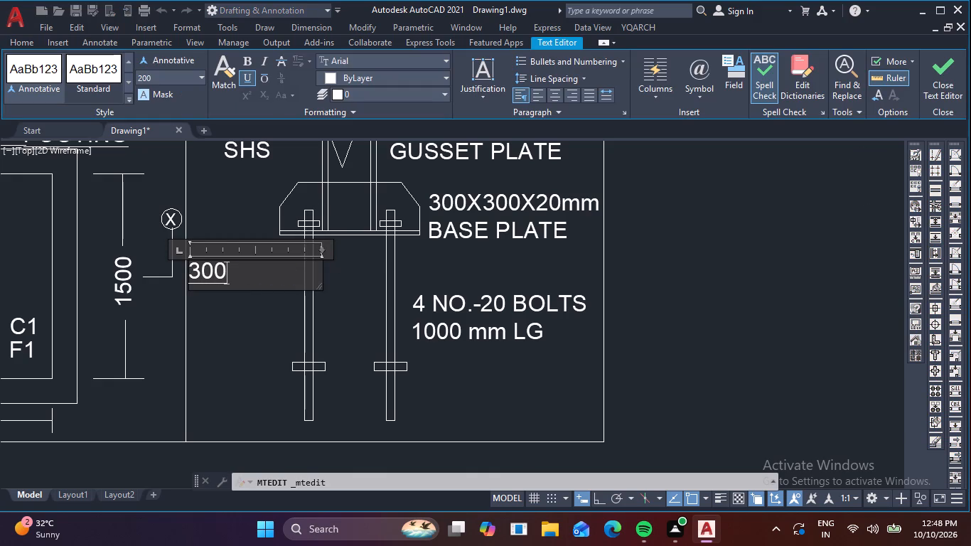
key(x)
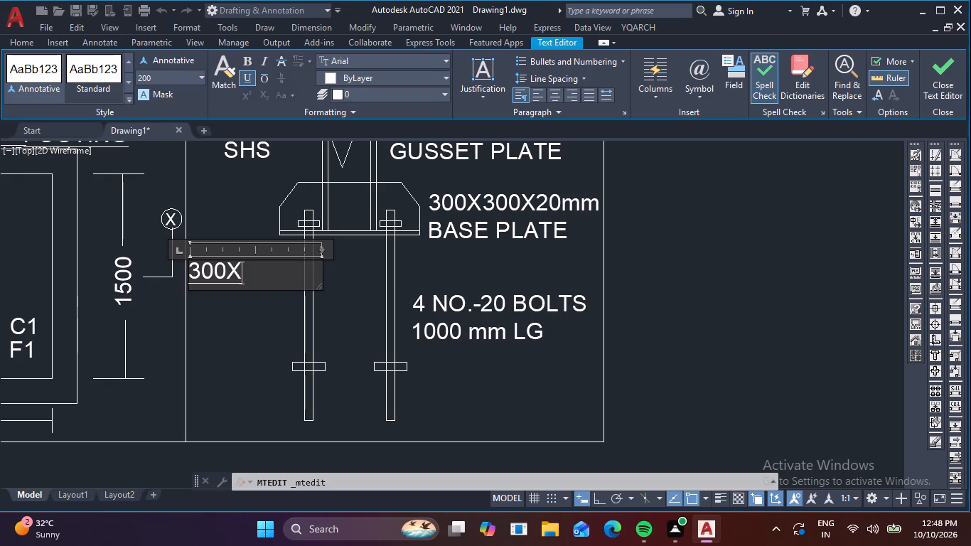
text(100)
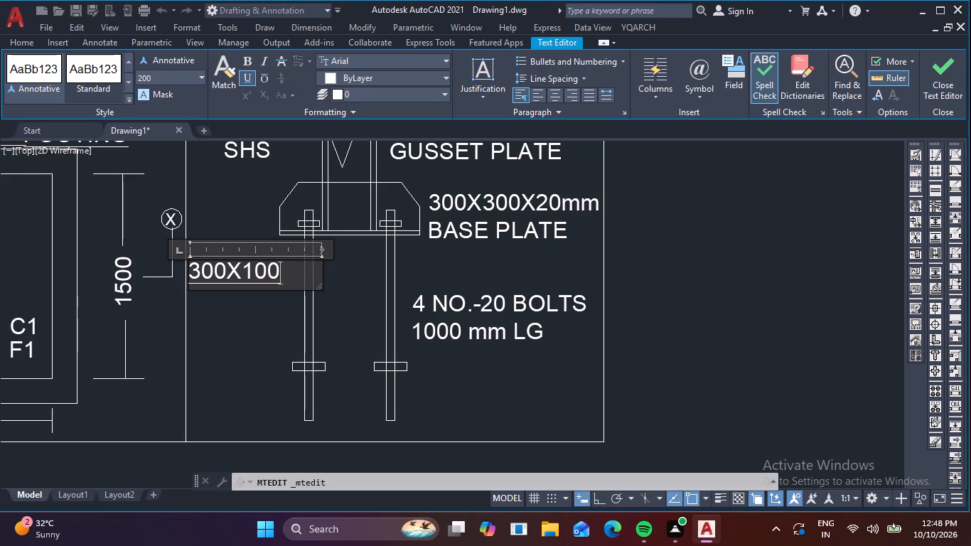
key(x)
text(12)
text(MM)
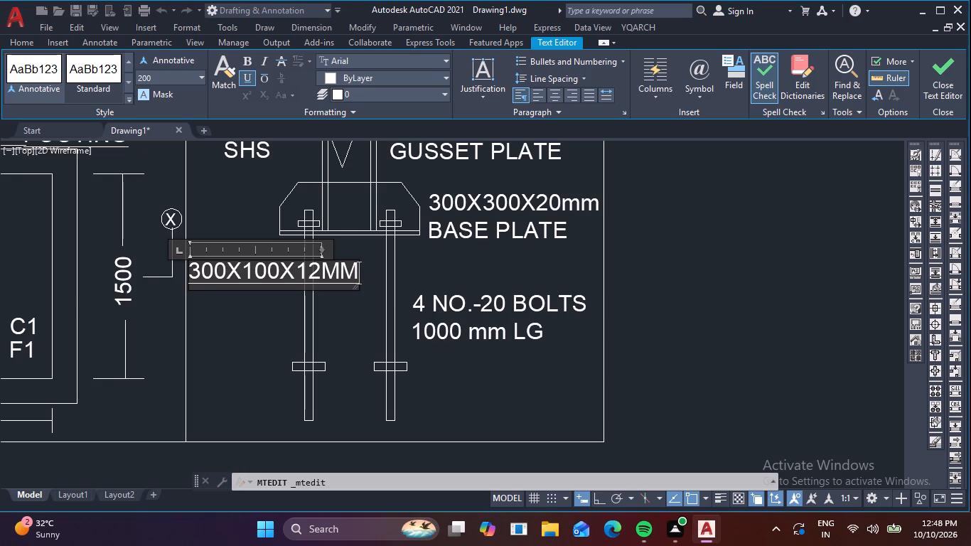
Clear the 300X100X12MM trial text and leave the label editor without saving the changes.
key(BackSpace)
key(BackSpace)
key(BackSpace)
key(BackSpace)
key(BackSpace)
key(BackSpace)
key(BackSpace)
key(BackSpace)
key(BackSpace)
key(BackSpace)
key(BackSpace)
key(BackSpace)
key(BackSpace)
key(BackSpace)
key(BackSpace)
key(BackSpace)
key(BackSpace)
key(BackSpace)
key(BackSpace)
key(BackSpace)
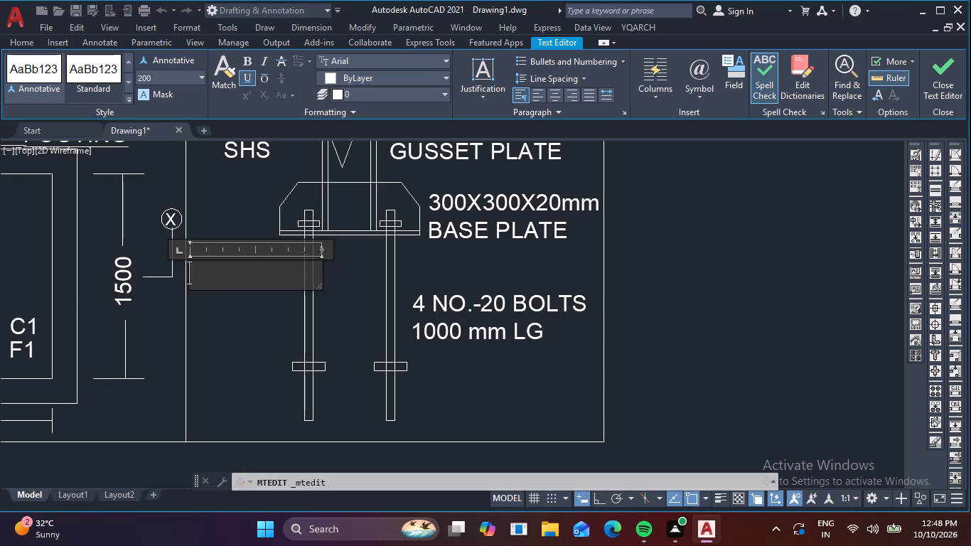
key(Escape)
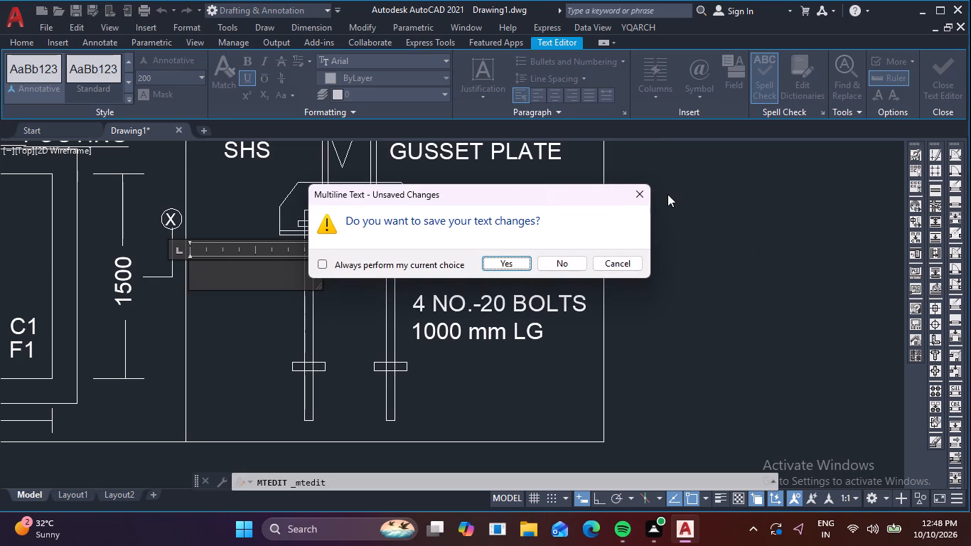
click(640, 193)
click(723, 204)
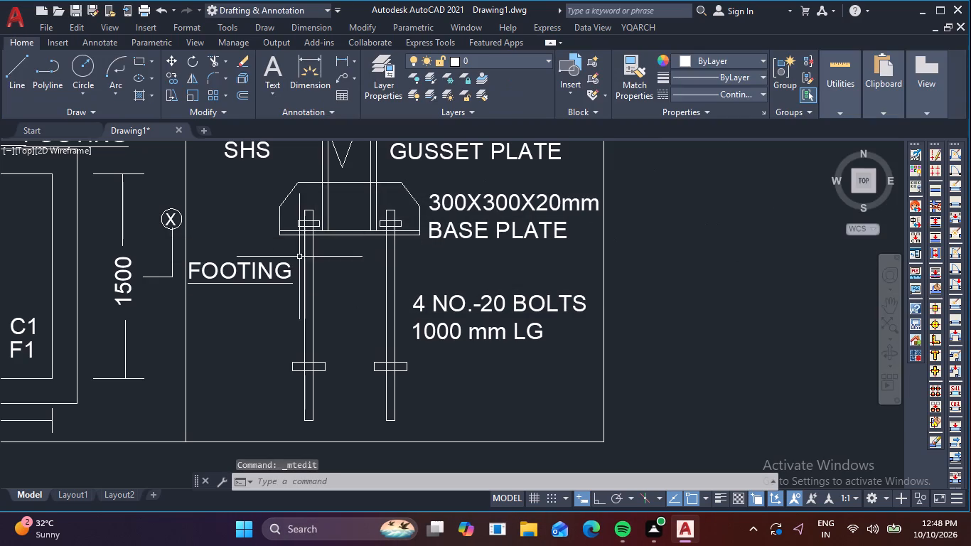
Erase the leftover underlined FOOTING copy beside the left anchor bolt in the base plate detail.
click(267, 276)
key(Delete)
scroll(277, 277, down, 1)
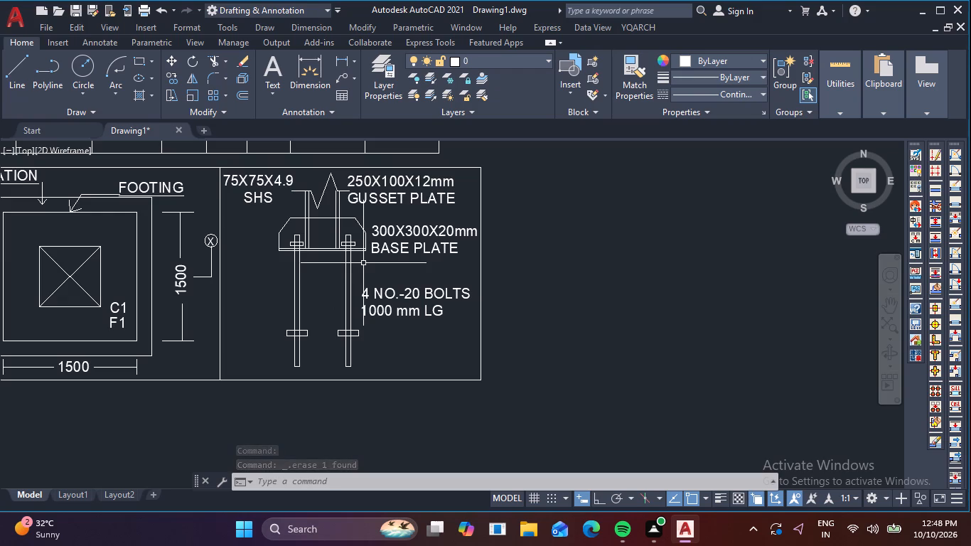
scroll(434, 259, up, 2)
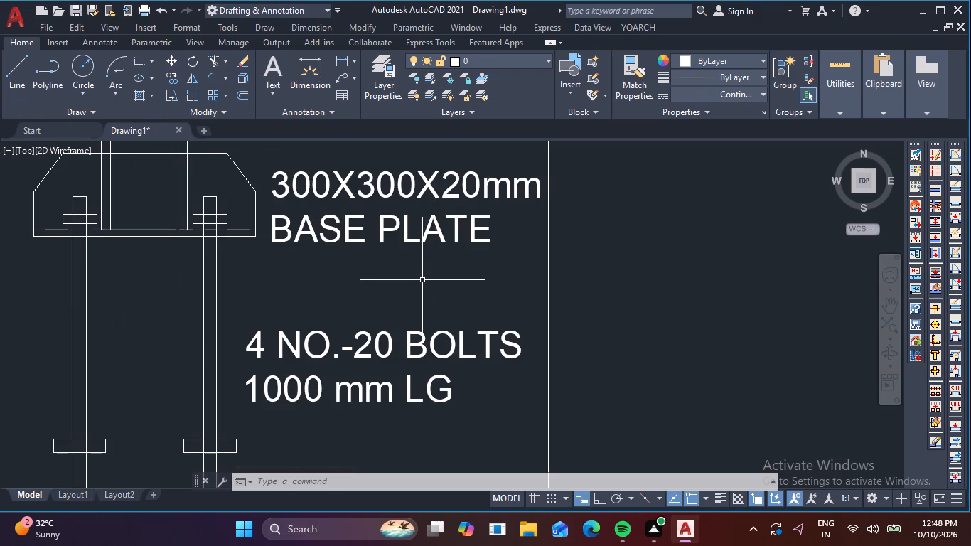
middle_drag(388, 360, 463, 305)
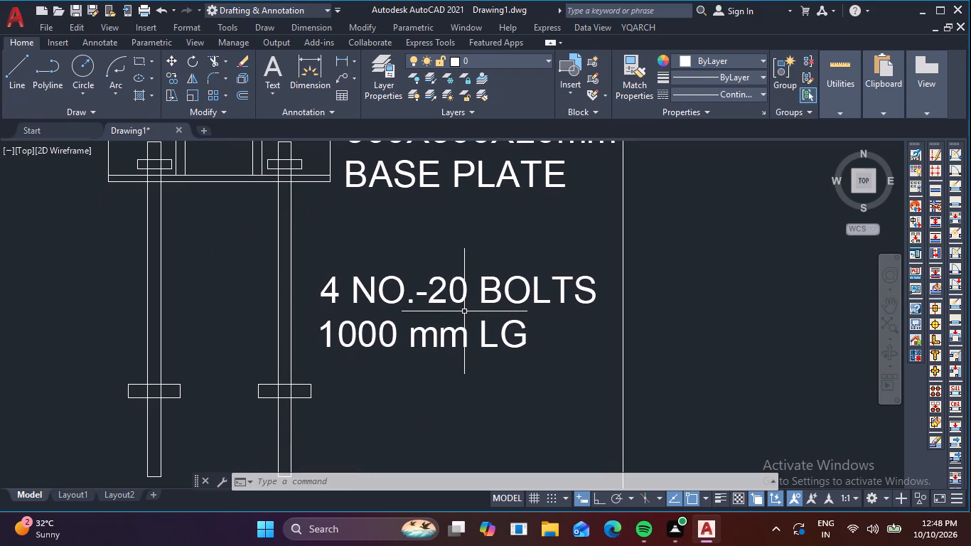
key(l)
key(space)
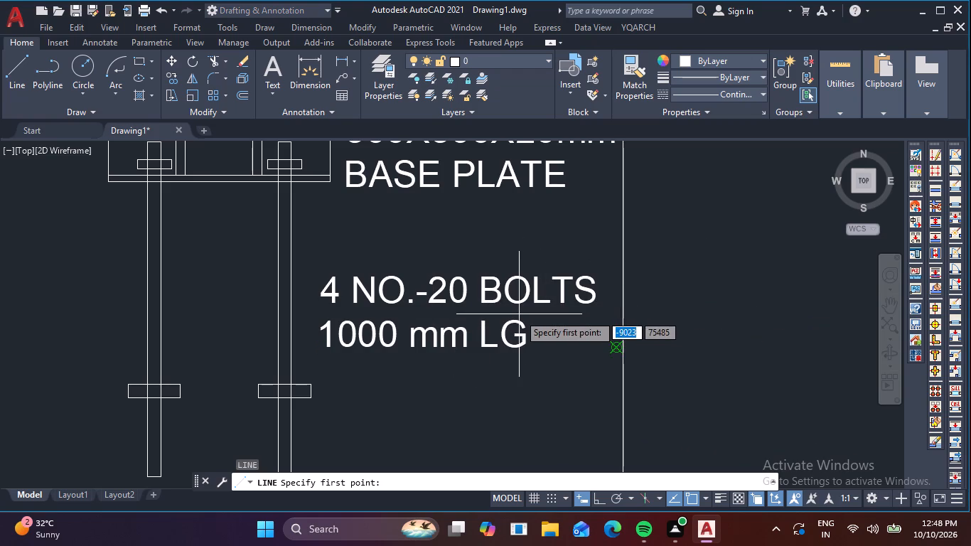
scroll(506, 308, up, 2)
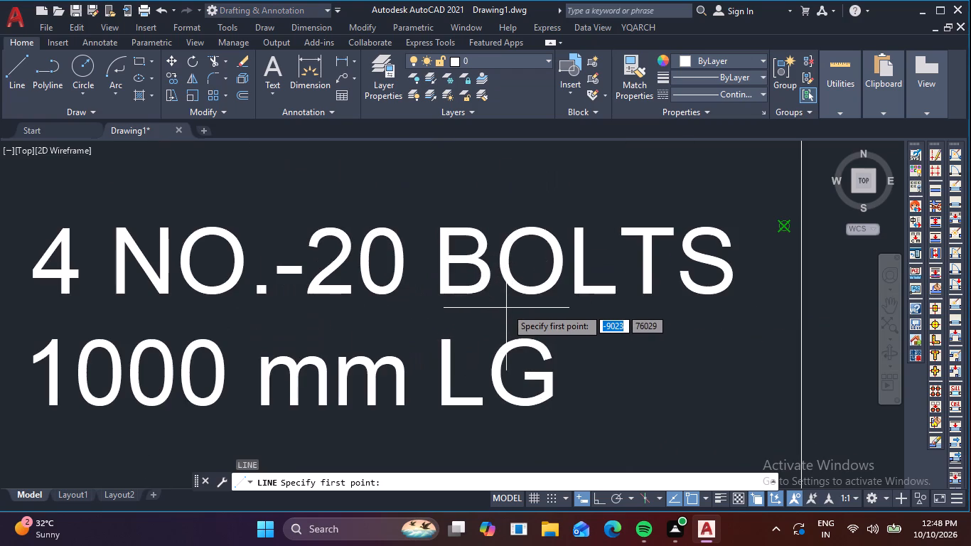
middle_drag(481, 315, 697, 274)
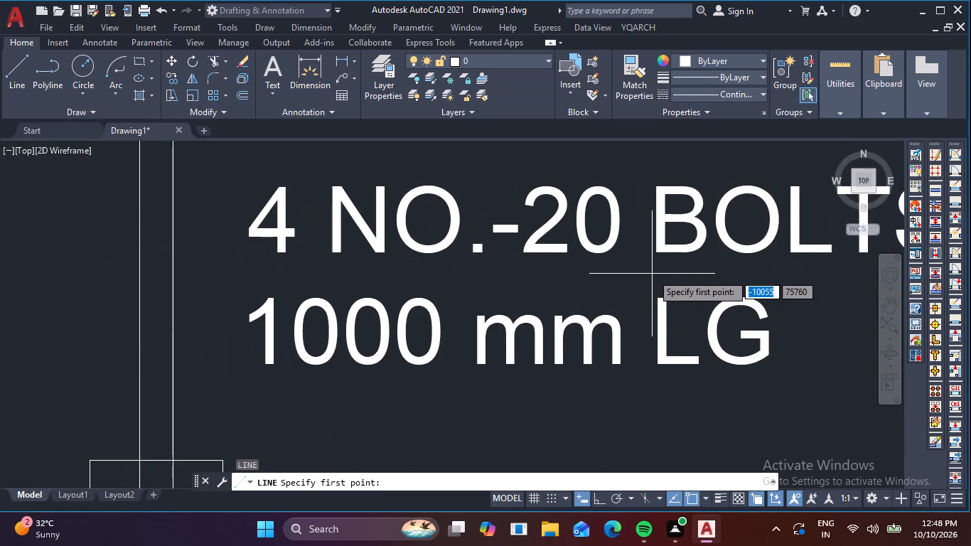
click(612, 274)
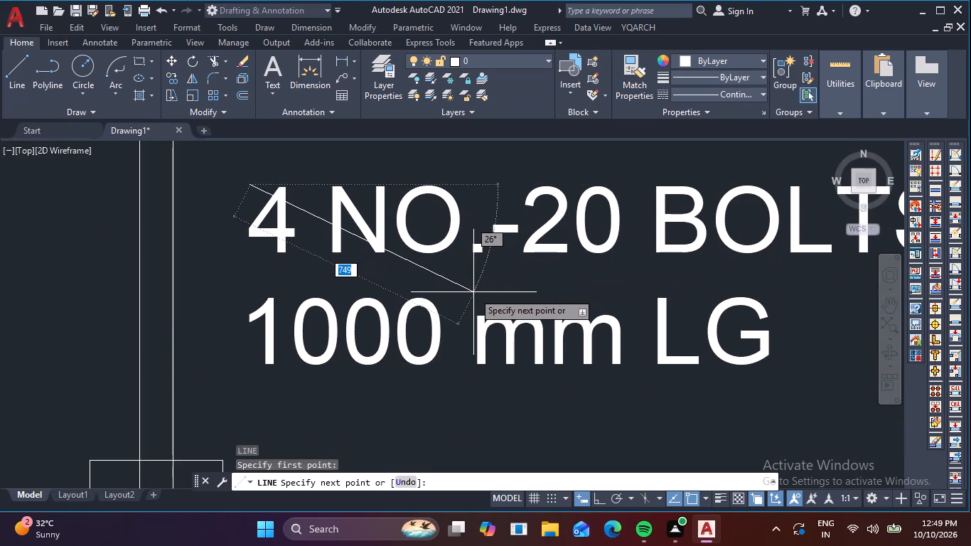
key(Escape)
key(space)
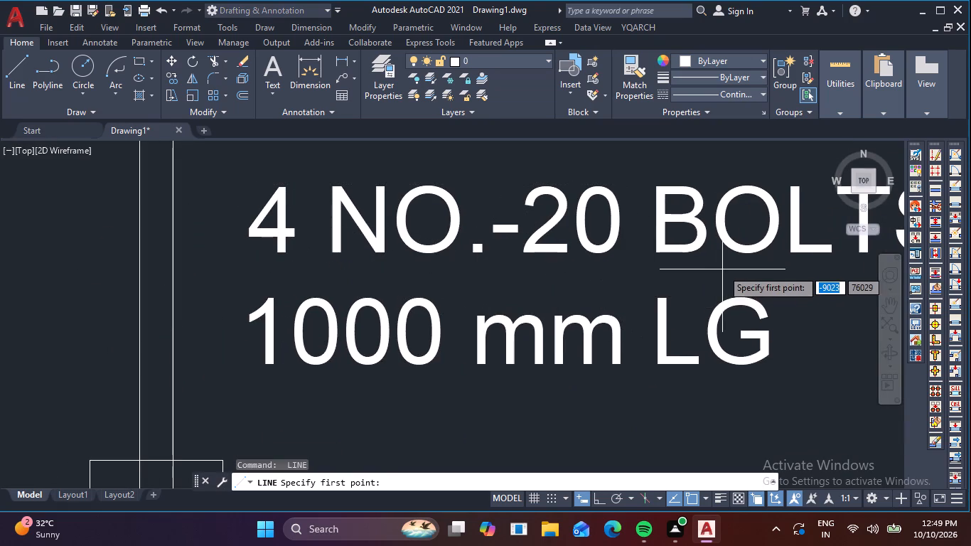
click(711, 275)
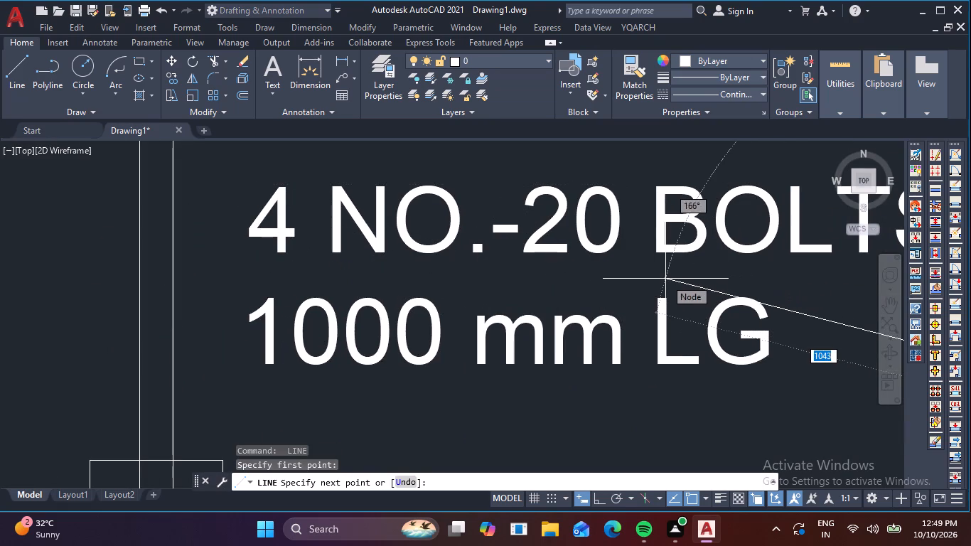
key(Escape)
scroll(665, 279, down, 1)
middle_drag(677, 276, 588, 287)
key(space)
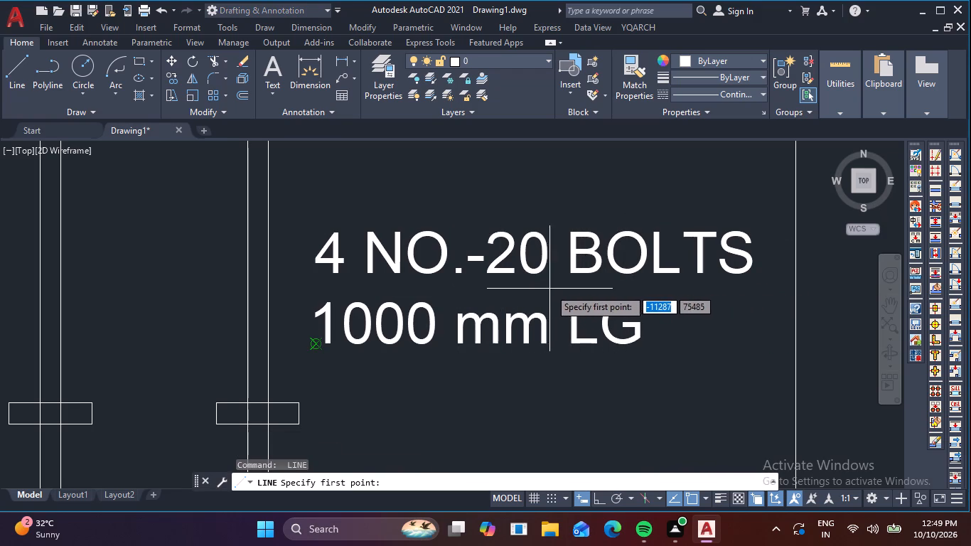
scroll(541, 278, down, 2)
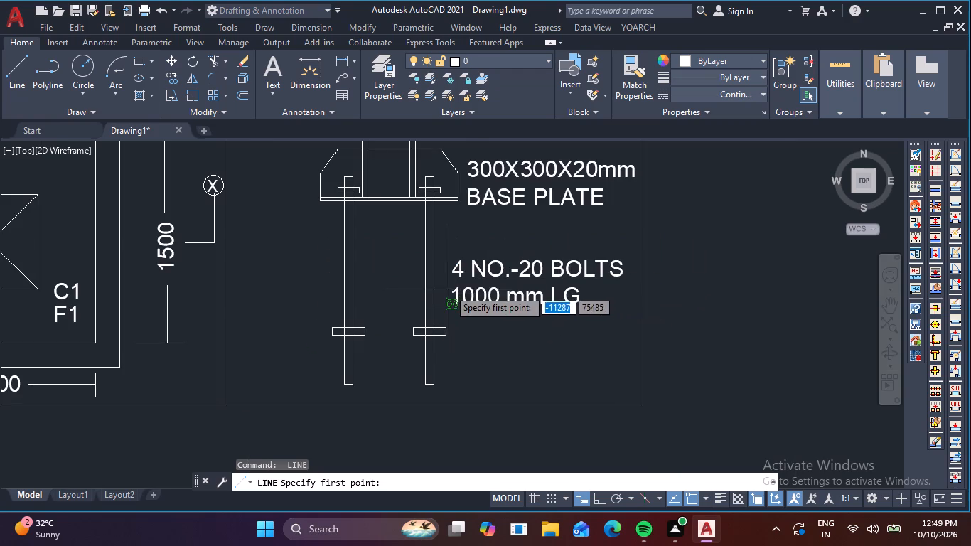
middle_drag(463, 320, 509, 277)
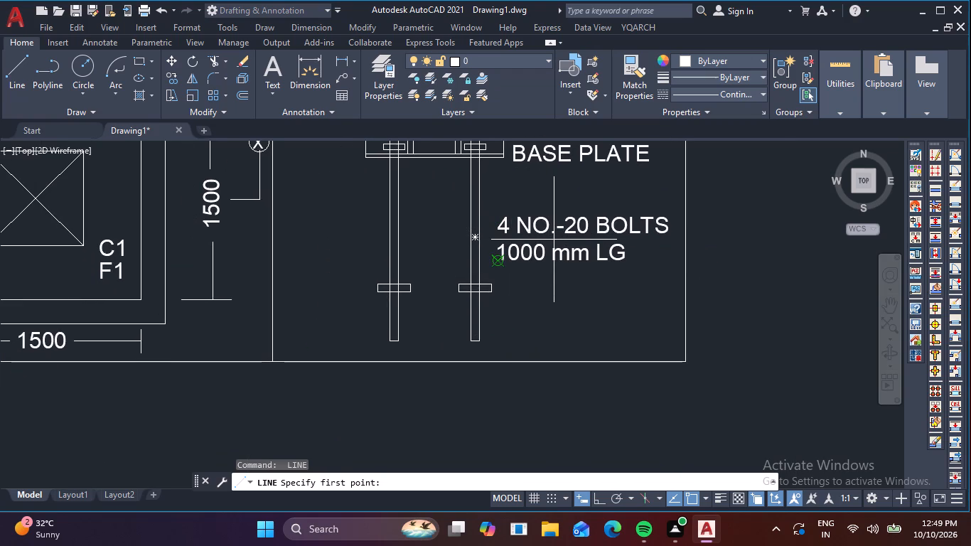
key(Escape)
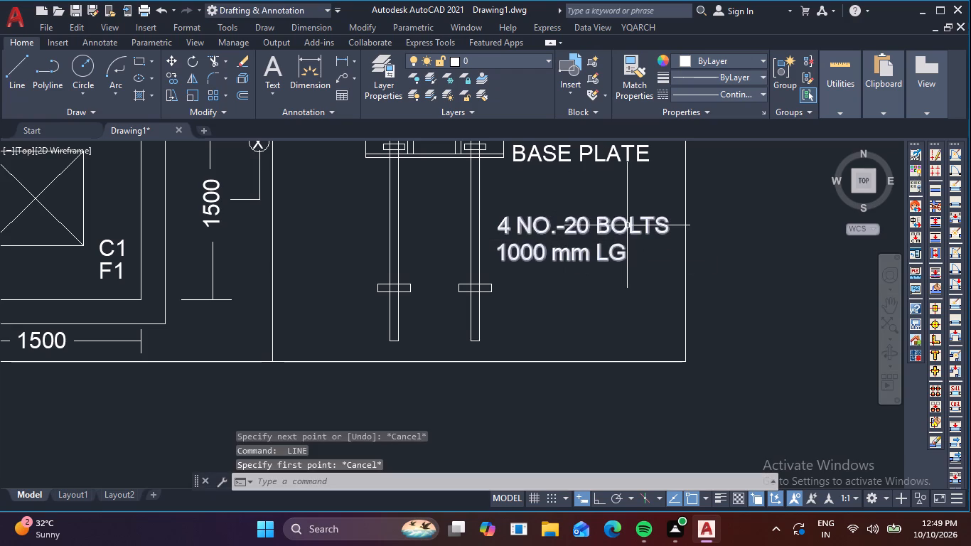
Underline the 4 NO.-20 BO portion of the first line in the bolts label.
double_click(627, 225)
drag(627, 225, 468, 225)
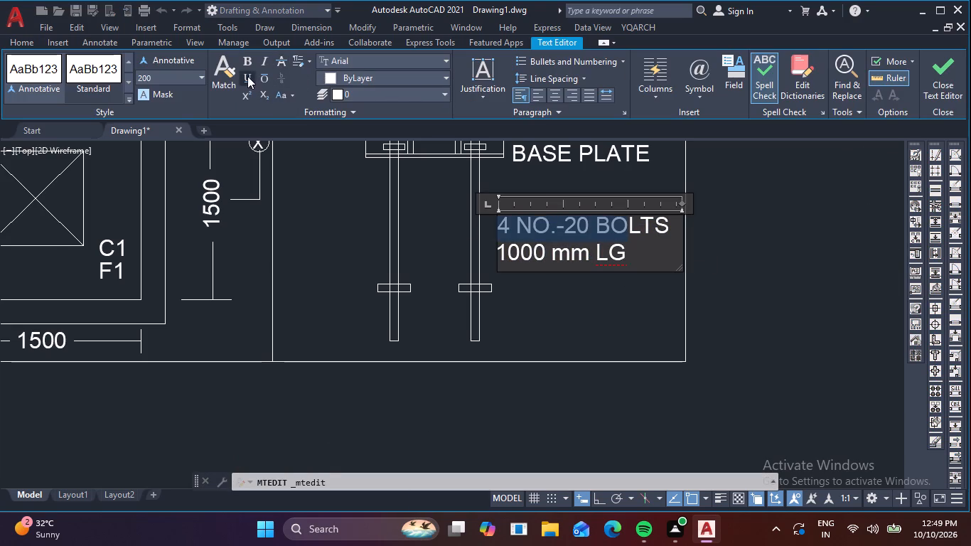
click(247, 76)
click(559, 296)
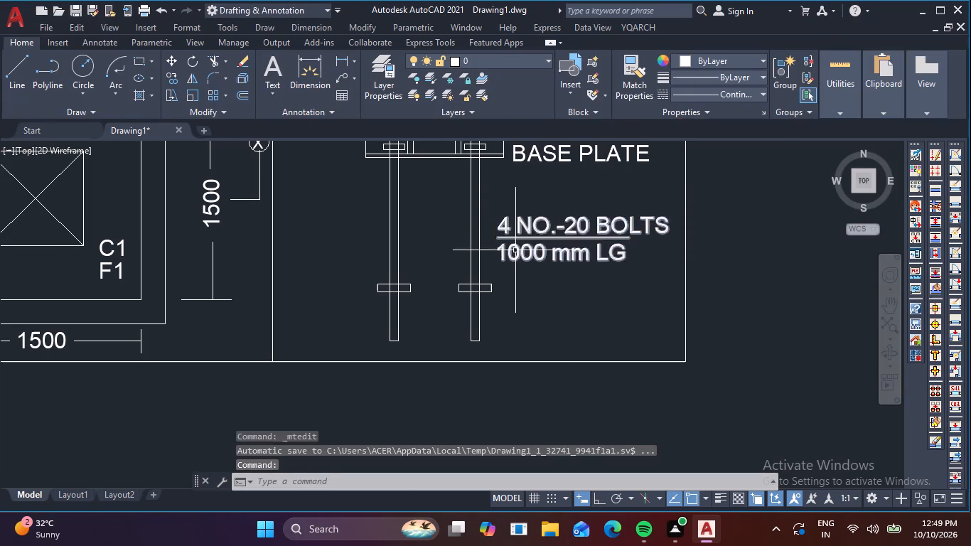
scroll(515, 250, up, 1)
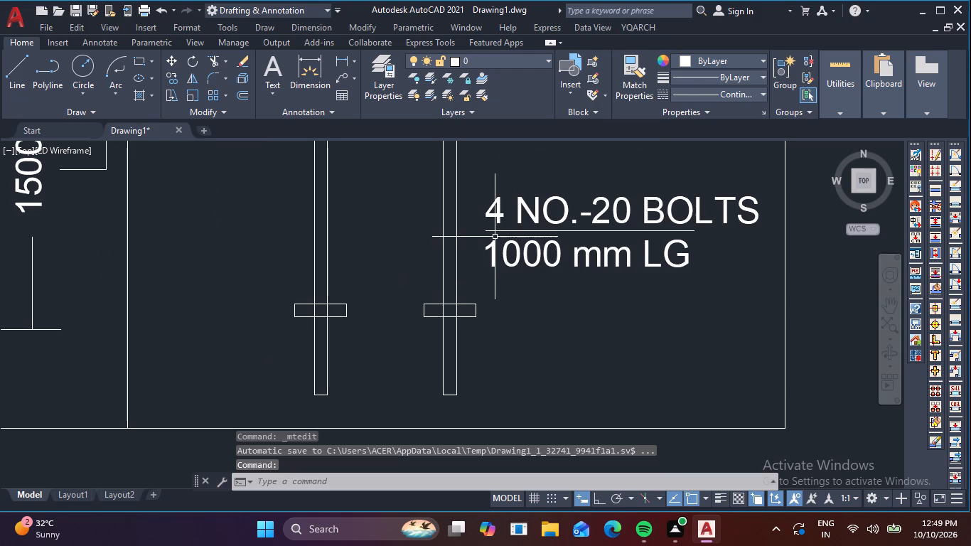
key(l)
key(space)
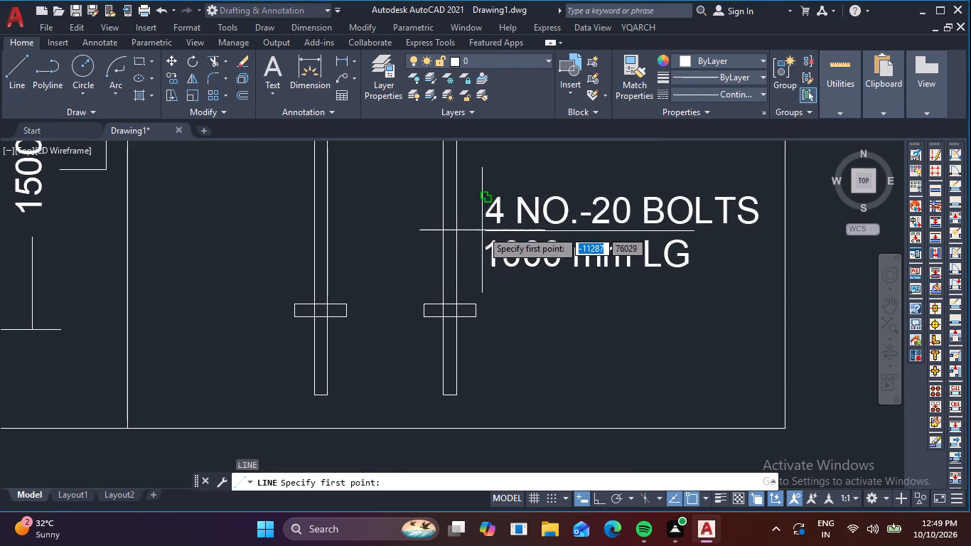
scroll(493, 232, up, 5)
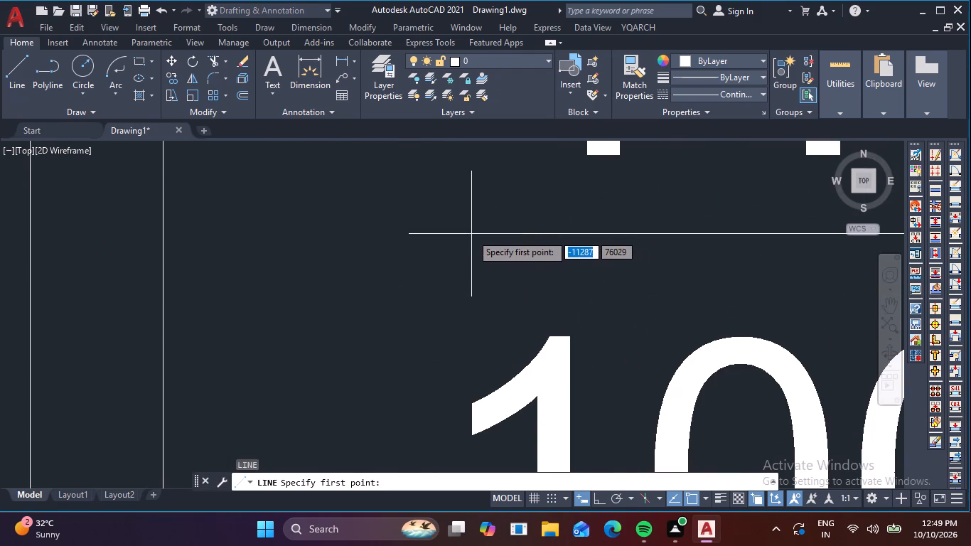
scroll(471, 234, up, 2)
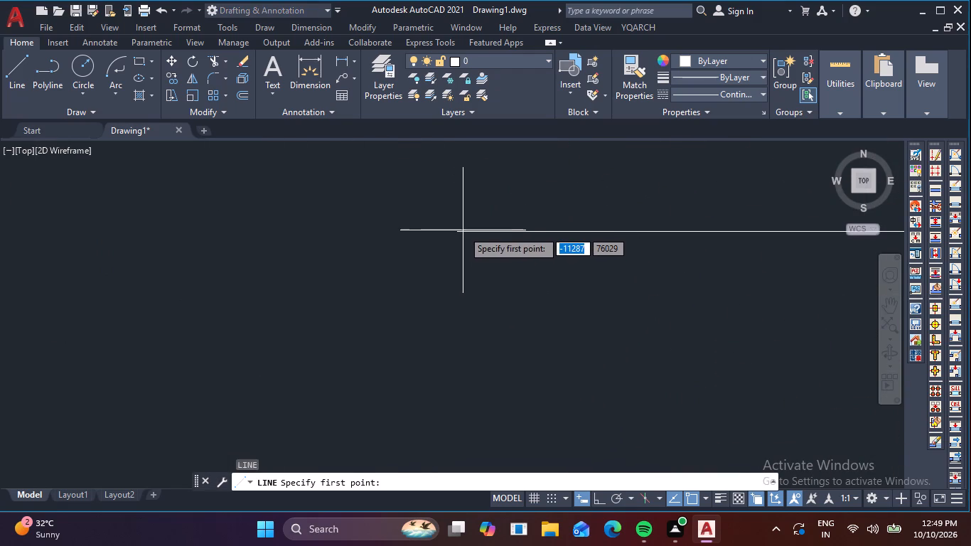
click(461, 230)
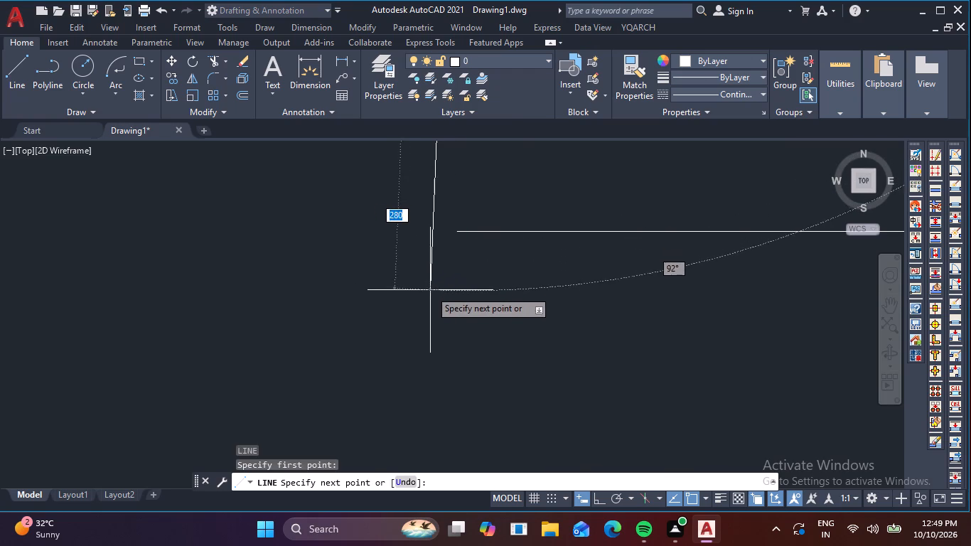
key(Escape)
Draw a leader line about 280 units long from the lower start of the 1000 mm LG text into the right anchor bolt.
scroll(463, 285, down, 6)
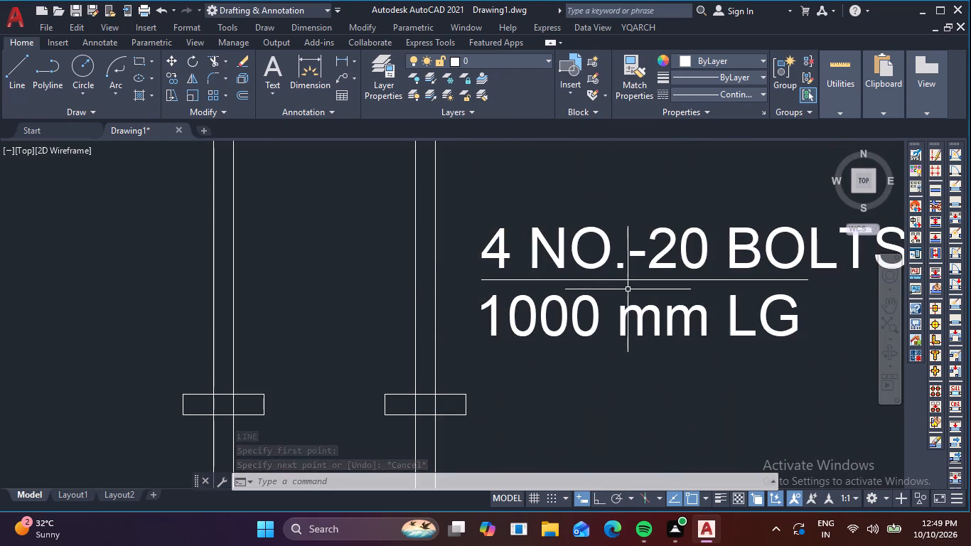
key(space)
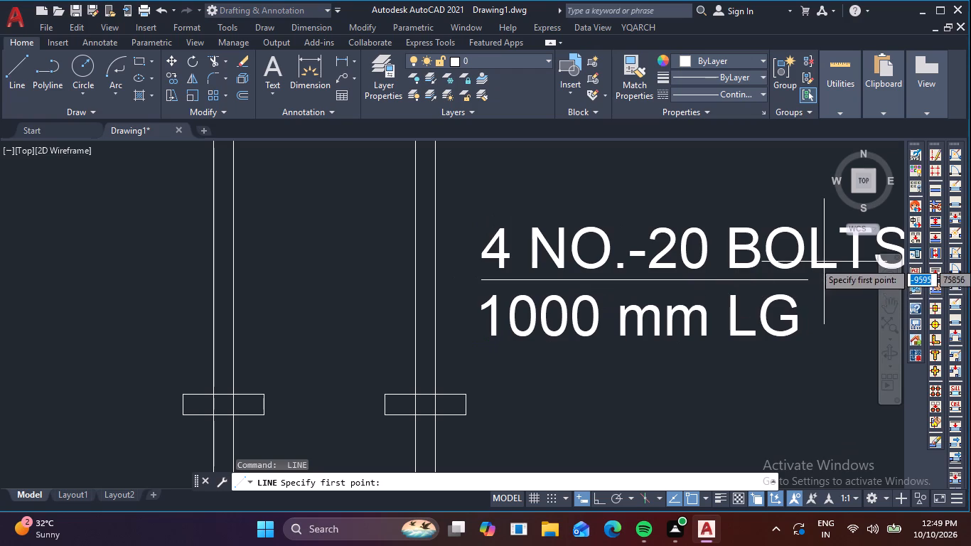
click(480, 336)
scroll(409, 396, down, 3)
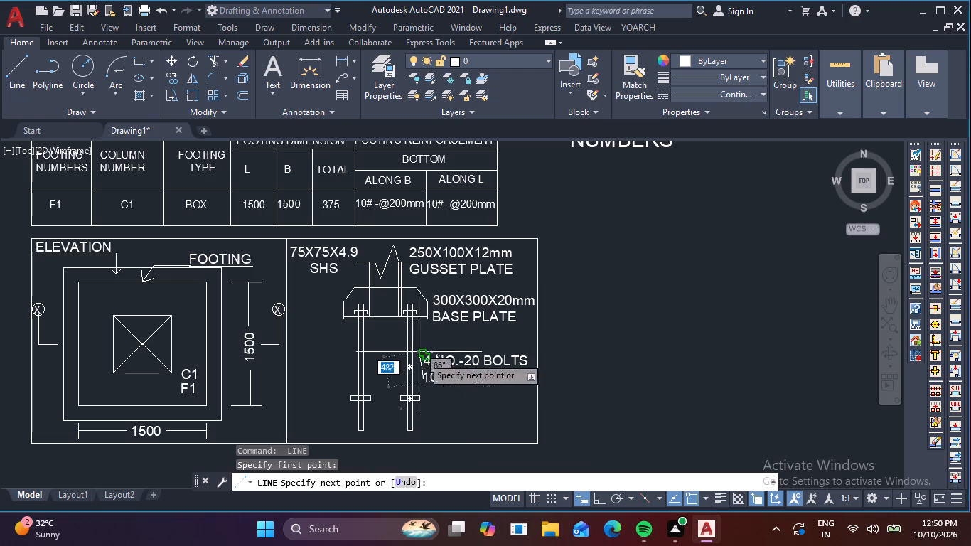
scroll(403, 355, up, 2)
scroll(419, 421, up, 3)
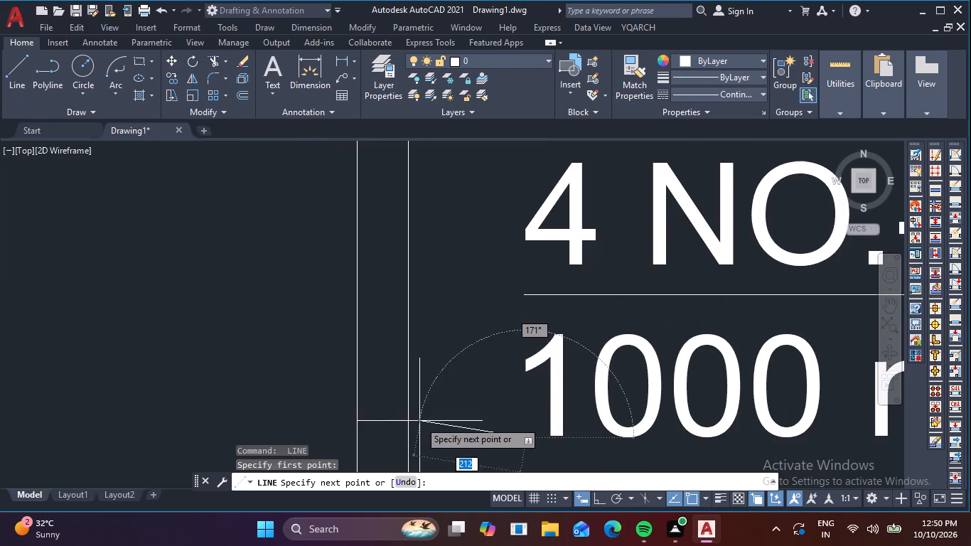
click(384, 446)
key(Escape)
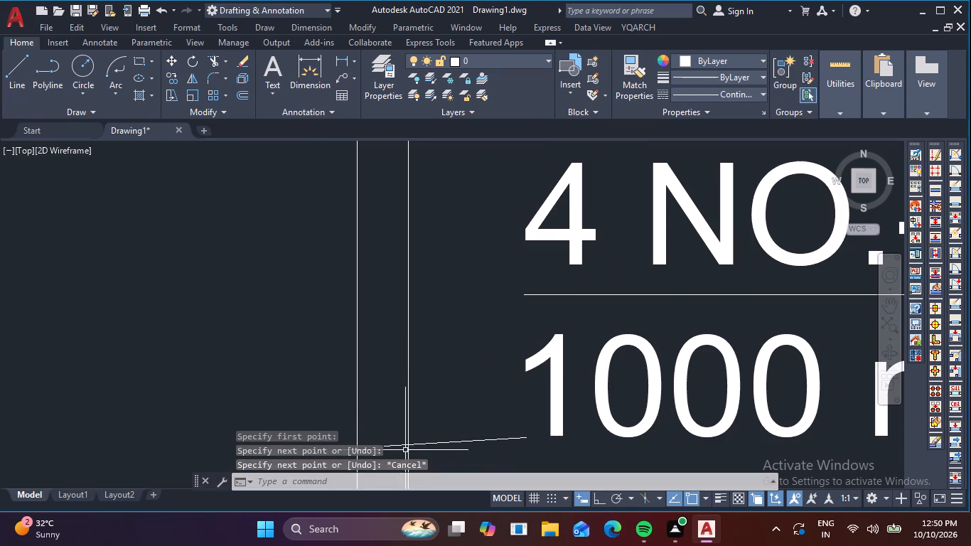
Draw a short slanted arrowhead stroke at the bolt leader's tip and mirror it about the leader line, keeping the original.
middle_drag(419, 422, 467, 341)
text(L)
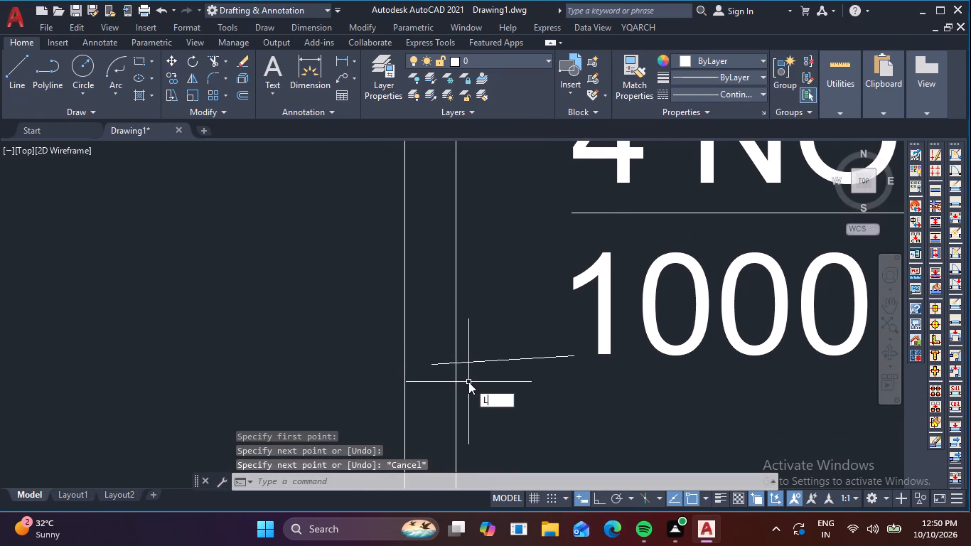
key(space)
scroll(441, 384, up, 1)
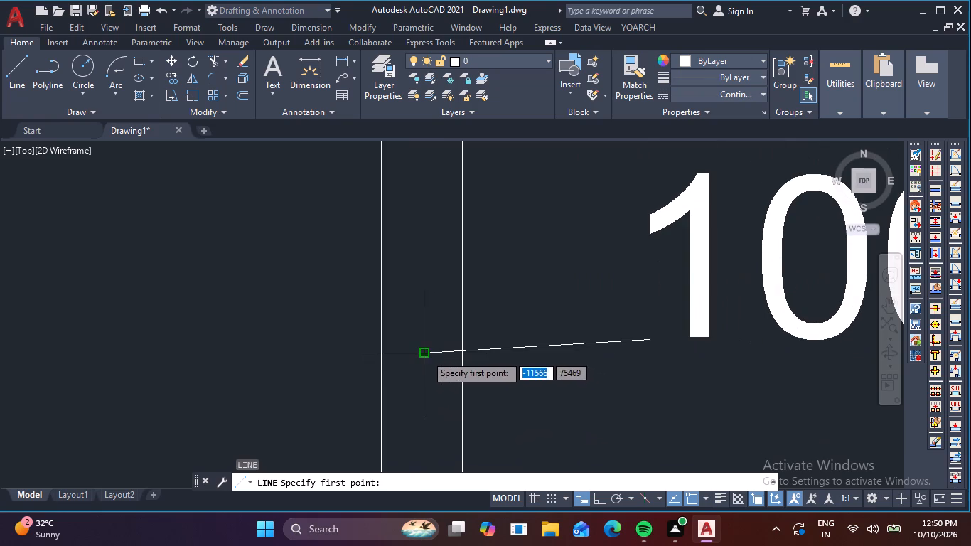
click(426, 355)
click(446, 336)
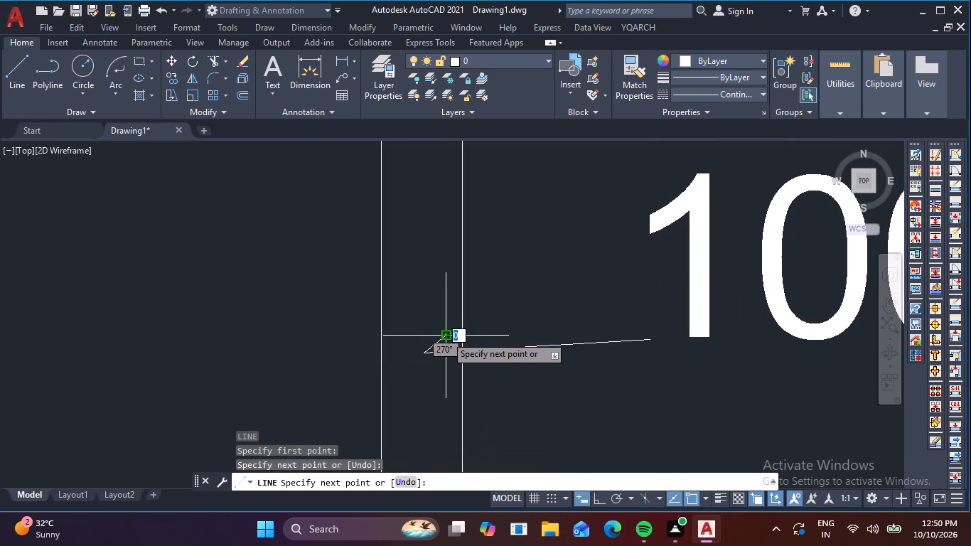
key(Escape)
click(450, 343)
click(436, 334)
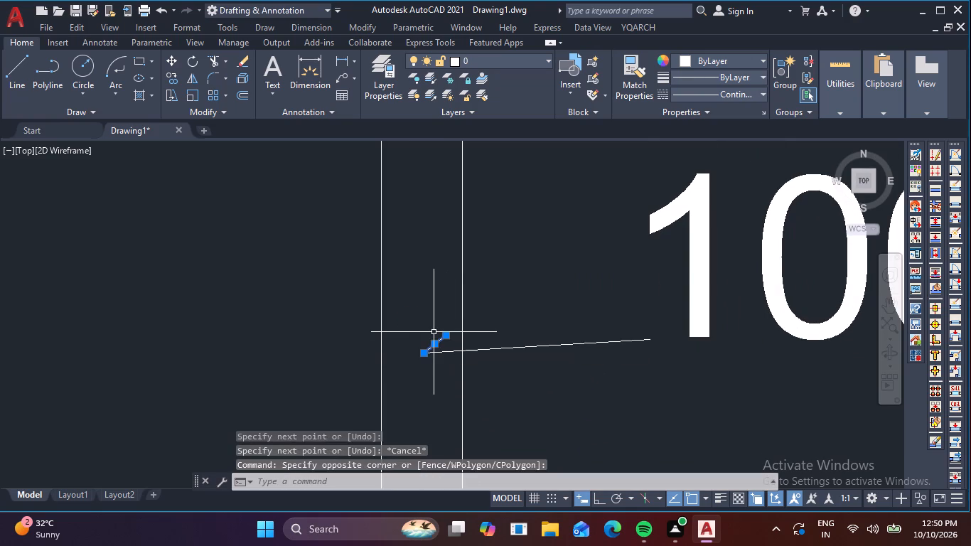
key(m)
text(I)
key(space)
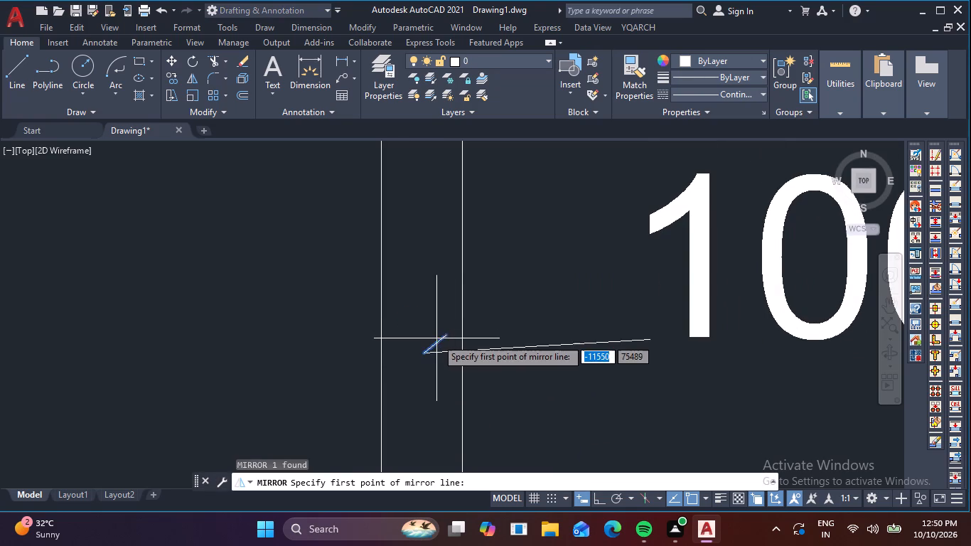
click(425, 354)
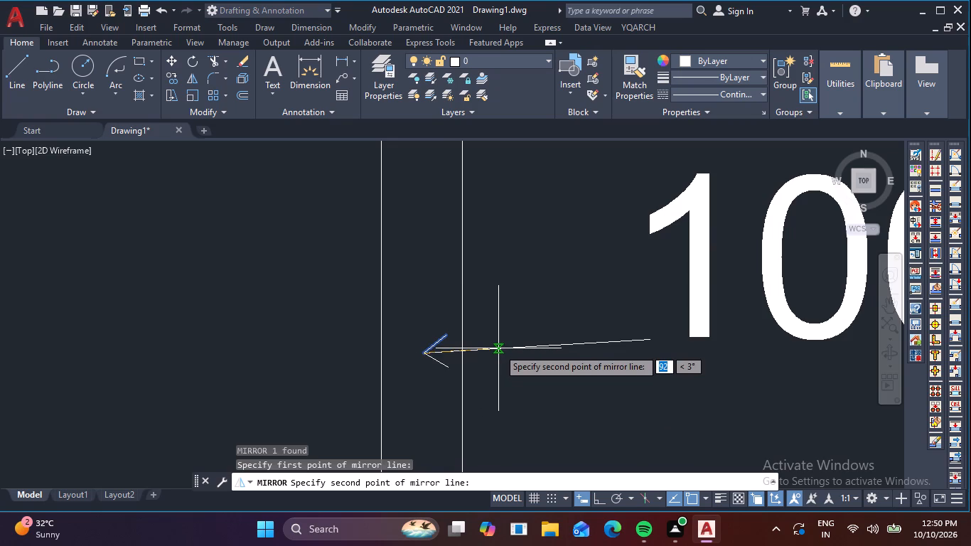
click(655, 338)
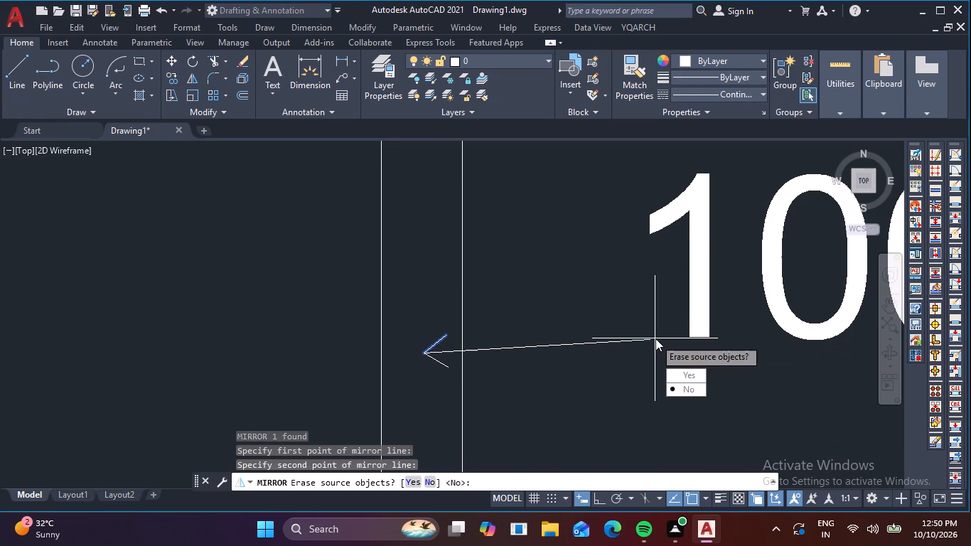
key(space)
Draw a leader line about 137 units long from the lower start of the BASE PLATE text to the base plate's lower right corner.
scroll(606, 341, down, 2)
middle_drag(633, 297, 597, 368)
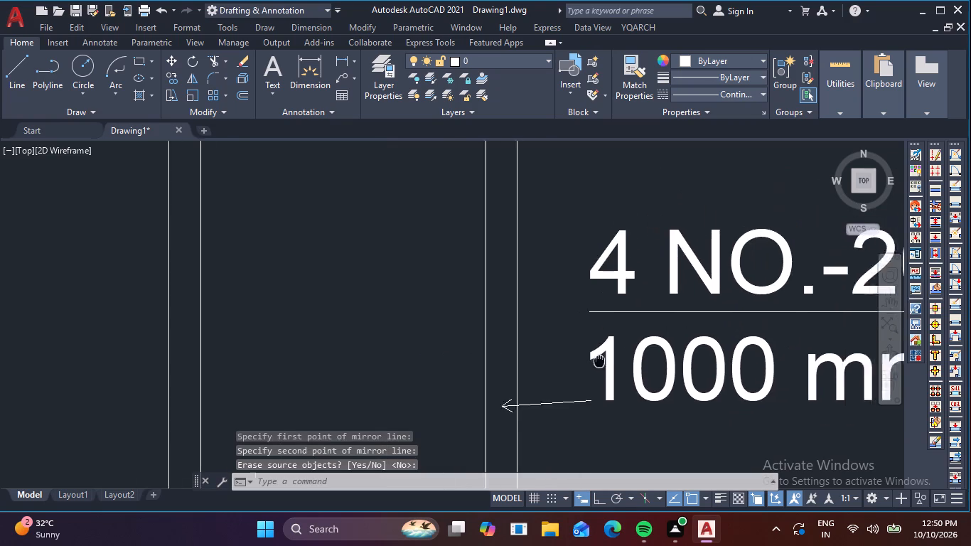
middle_drag(597, 368, 588, 391)
scroll(608, 335, down, 2)
middle_drag(642, 270, 614, 369)
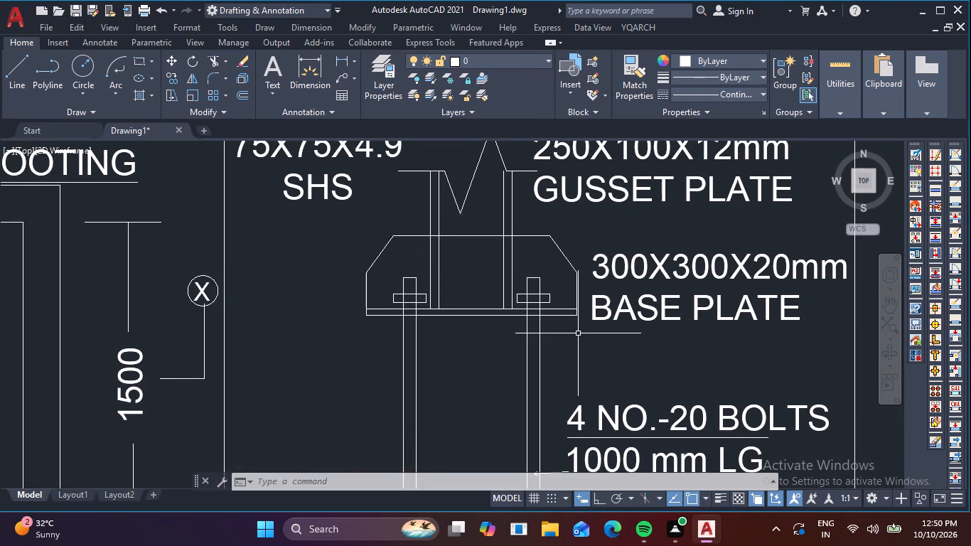
text(L)
key(space)
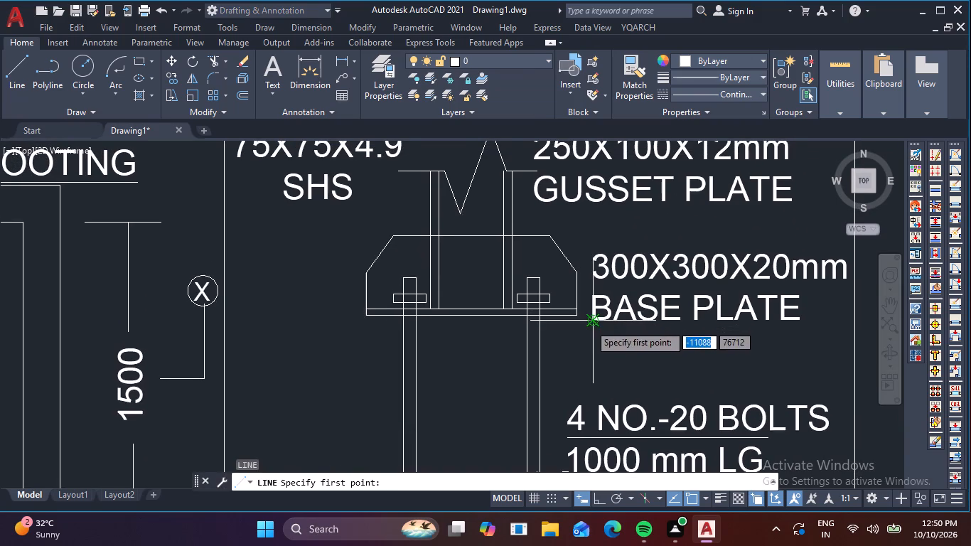
click(593, 320)
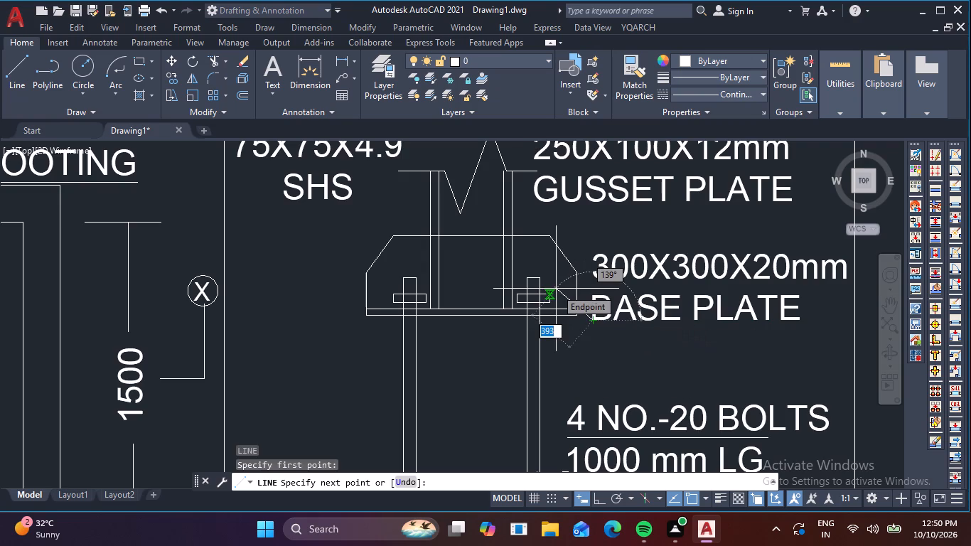
scroll(594, 326, up, 2)
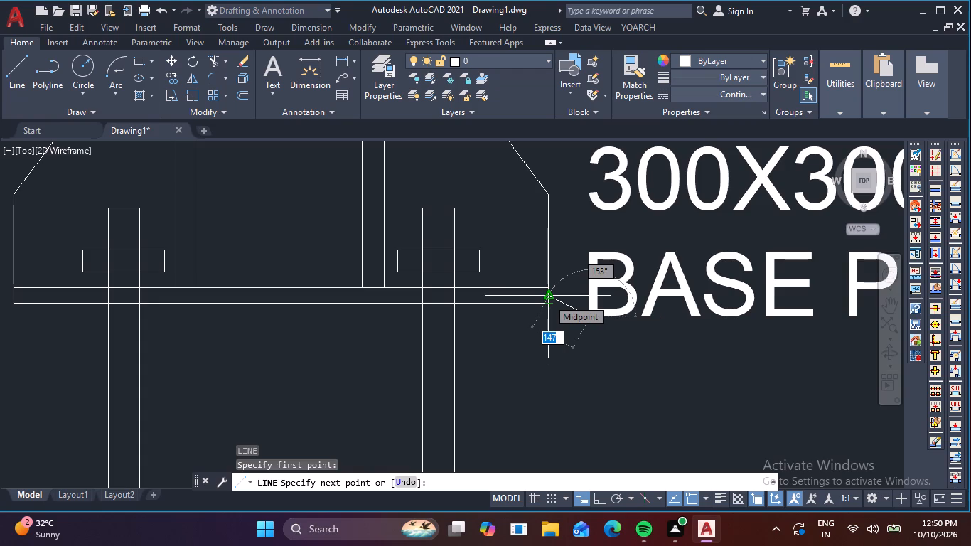
click(547, 305)
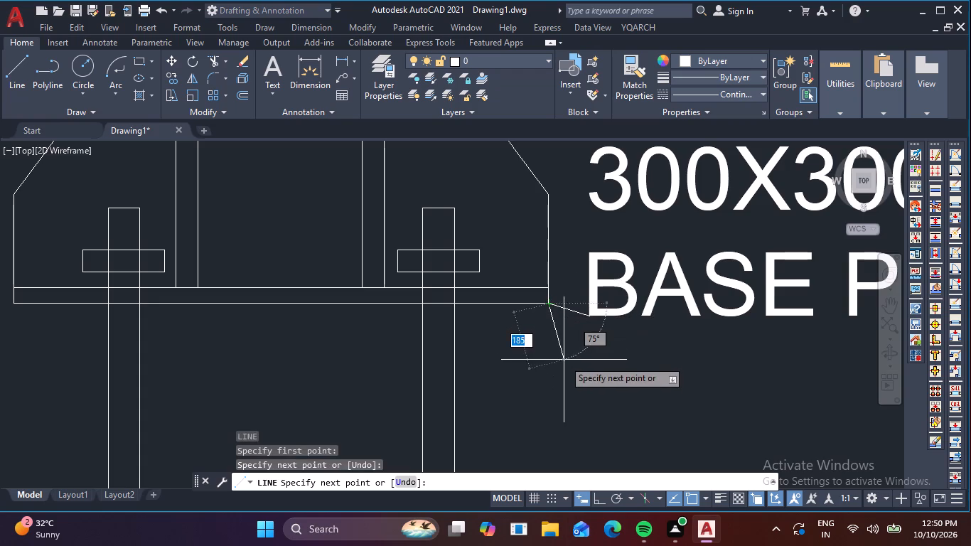
key(Escape)
Draw a short slanted arrowhead stroke about 50 units long above the base plate leader, starting at its tip.
scroll(559, 312, up, 2)
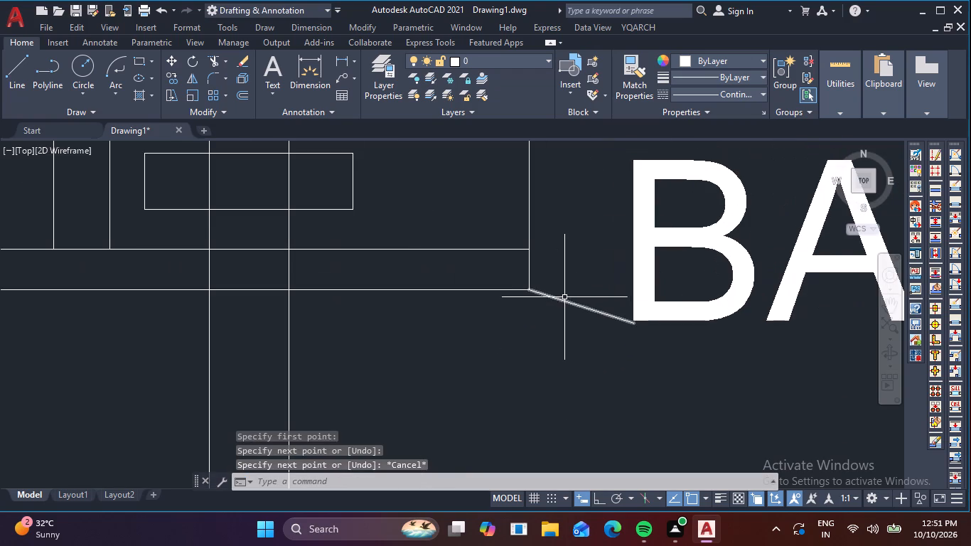
key(l)
key(space)
click(532, 290)
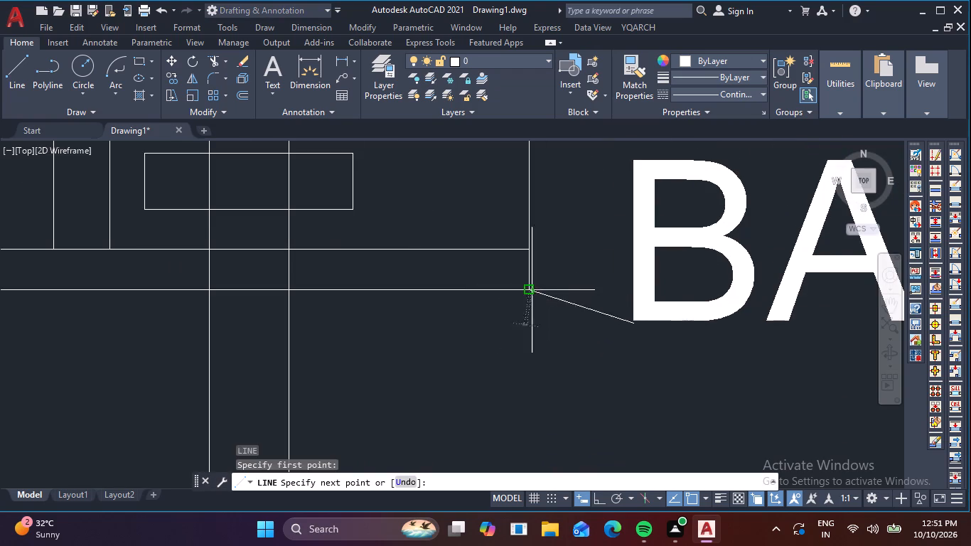
click(567, 282)
key(Escape)
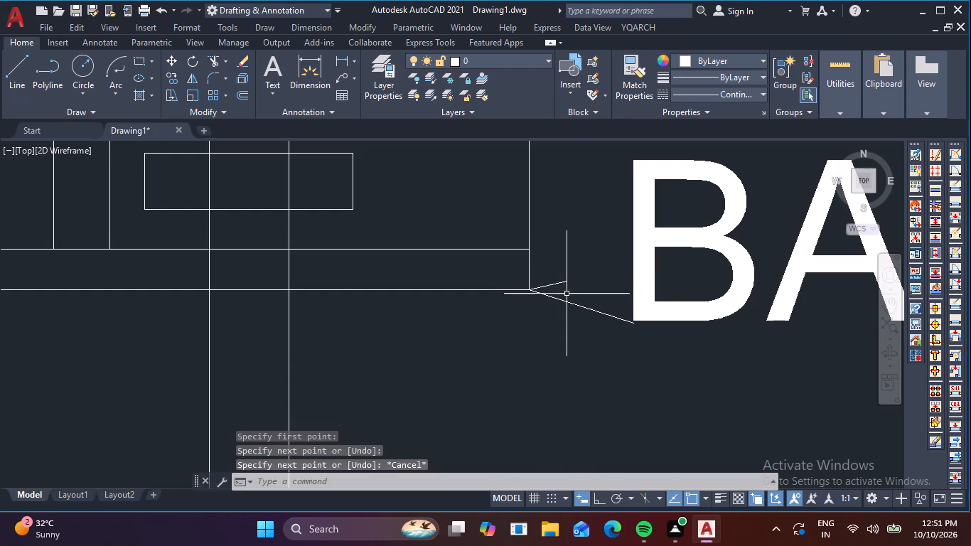
Mirror the arrowhead stroke about the base plate leader line, keeping the original.
click(557, 280)
click(568, 291)
drag(569, 291, 562, 283)
click(555, 280)
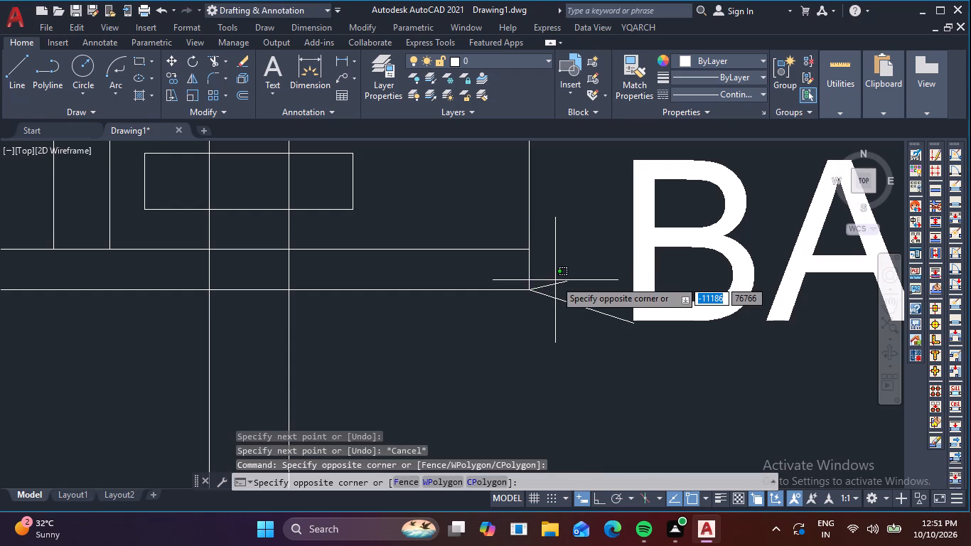
click(578, 294)
drag(578, 294, 570, 289)
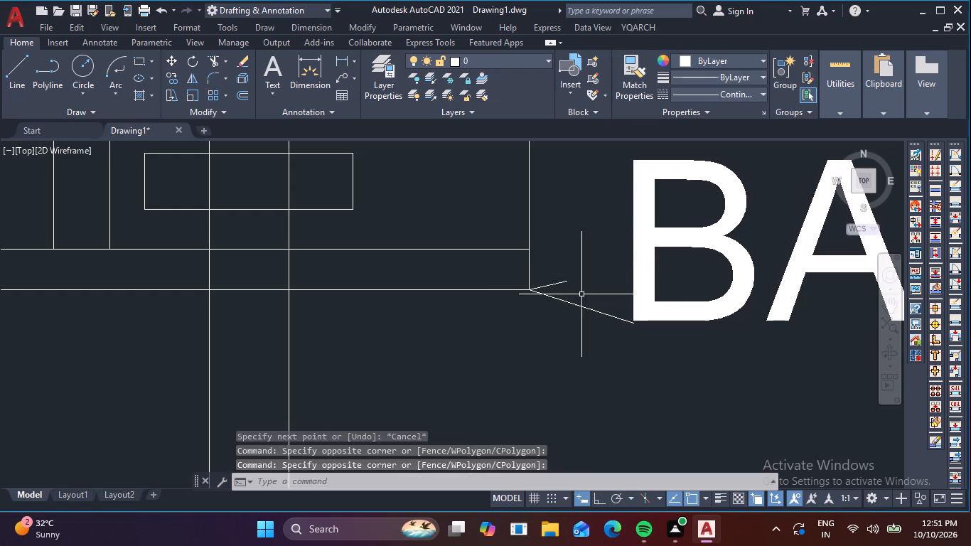
drag(579, 292, 572, 287)
click(560, 271)
text(MI)
key(space)
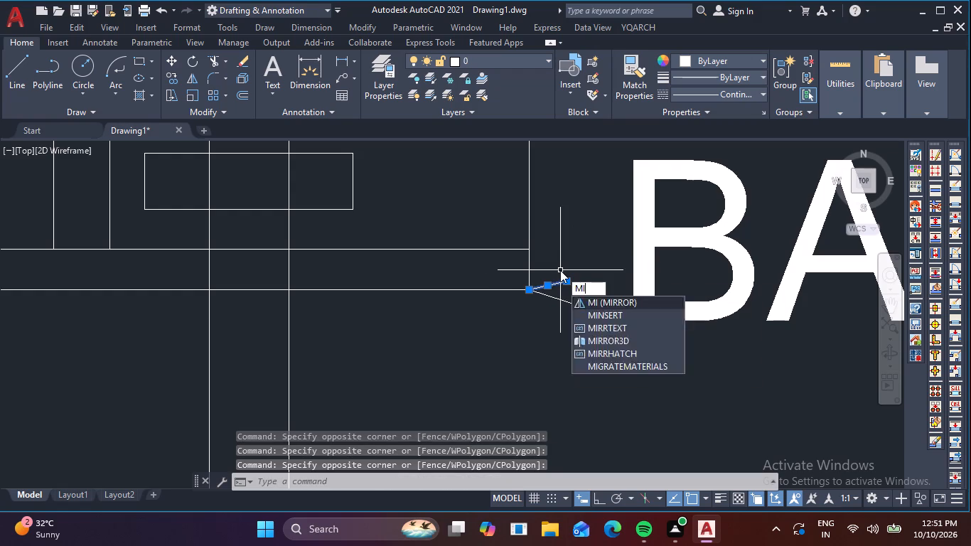
click(527, 291)
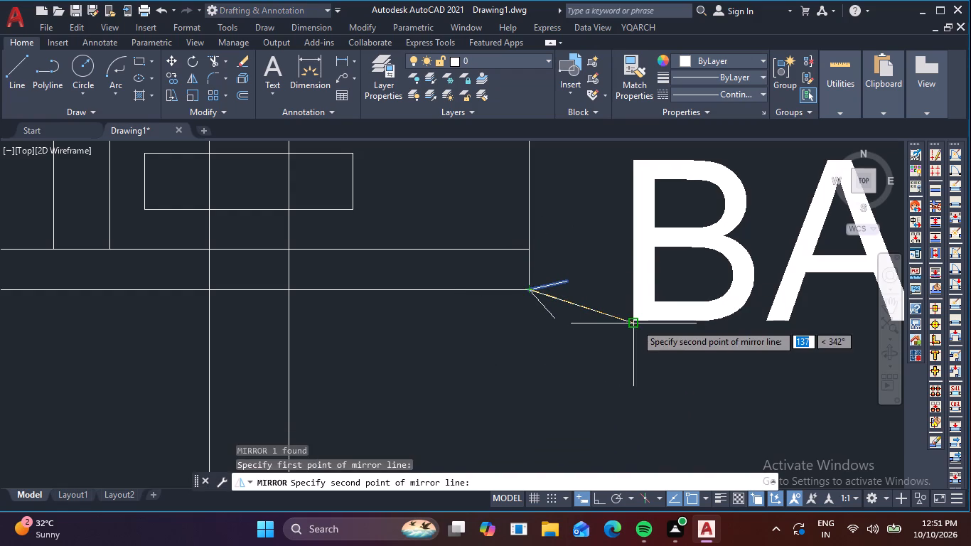
click(635, 323)
key(space)
Draw a leader about 380 units long from the lower start of GUSSET PLATE to the right SHS wall's outer edge, just below the gusset's top.
scroll(635, 323, down, 2)
middle_drag(616, 277, 620, 345)
scroll(641, 359, down, 3)
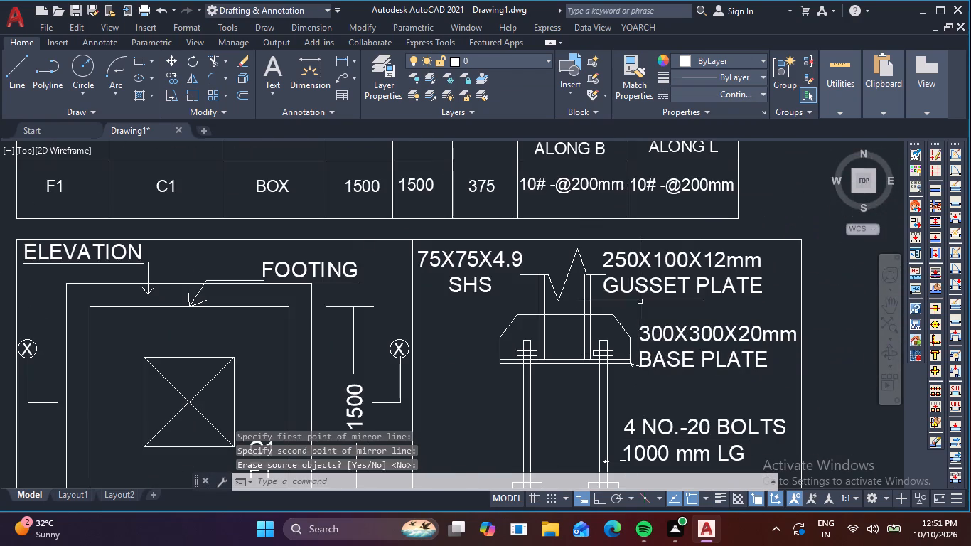
scroll(636, 287, up, 2)
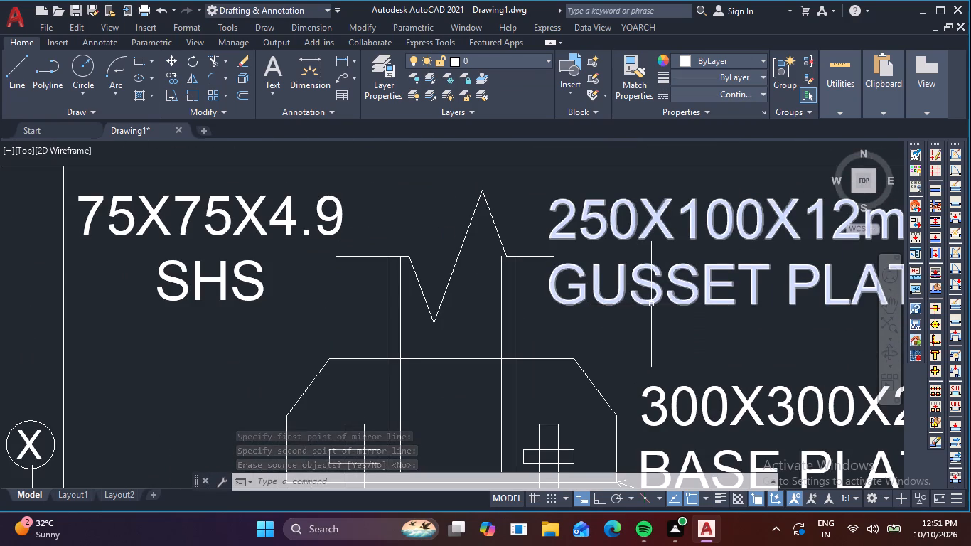
key(space)
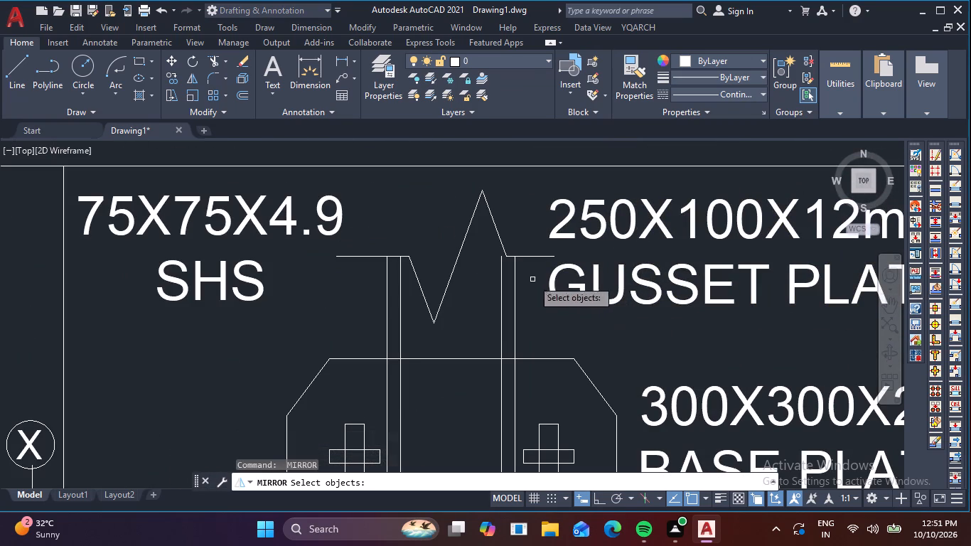
key(Escape)
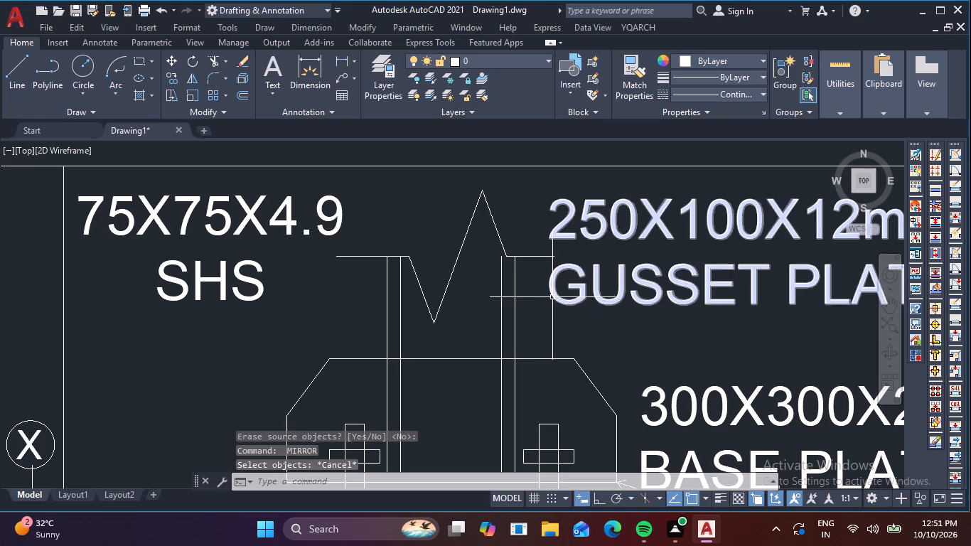
key(l)
key(space)
click(549, 306)
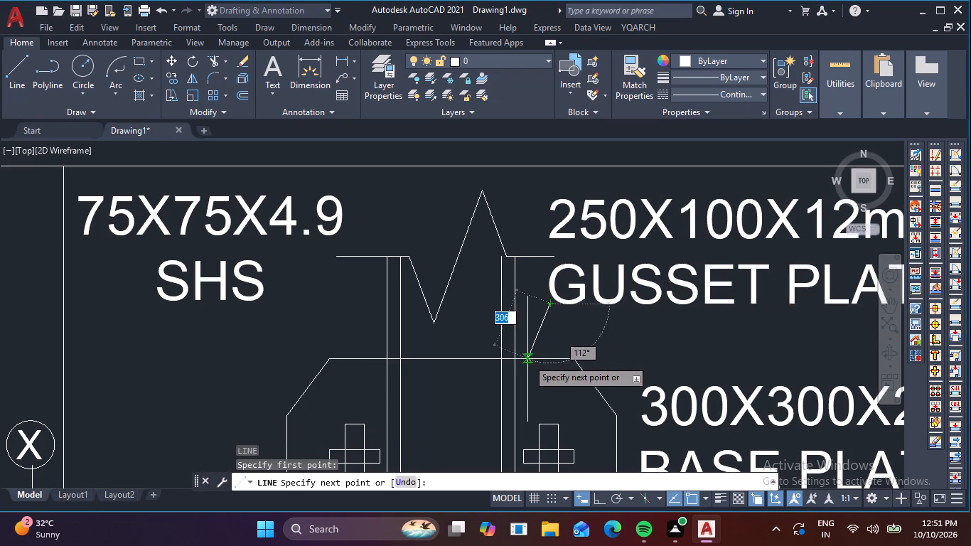
scroll(527, 363, up, 1)
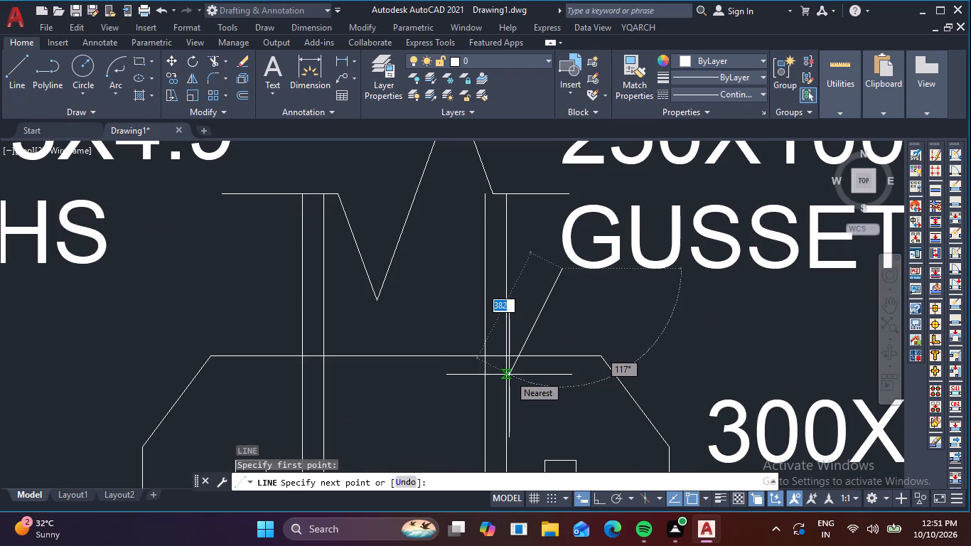
click(509, 375)
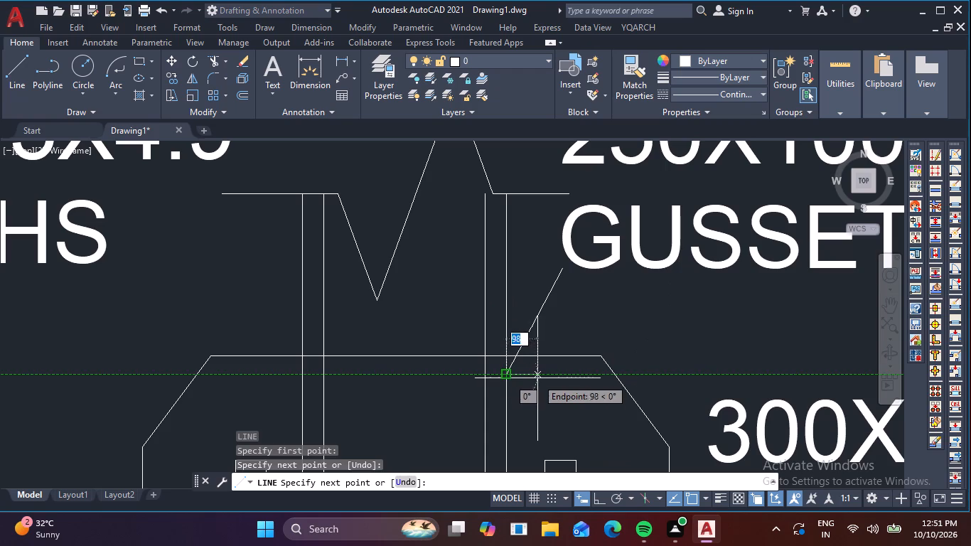
key(Escape)
Draw a short slanted arrowhead stroke from the gusset leader's tip, on the side facing away from the SHS.
scroll(520, 378, up, 1)
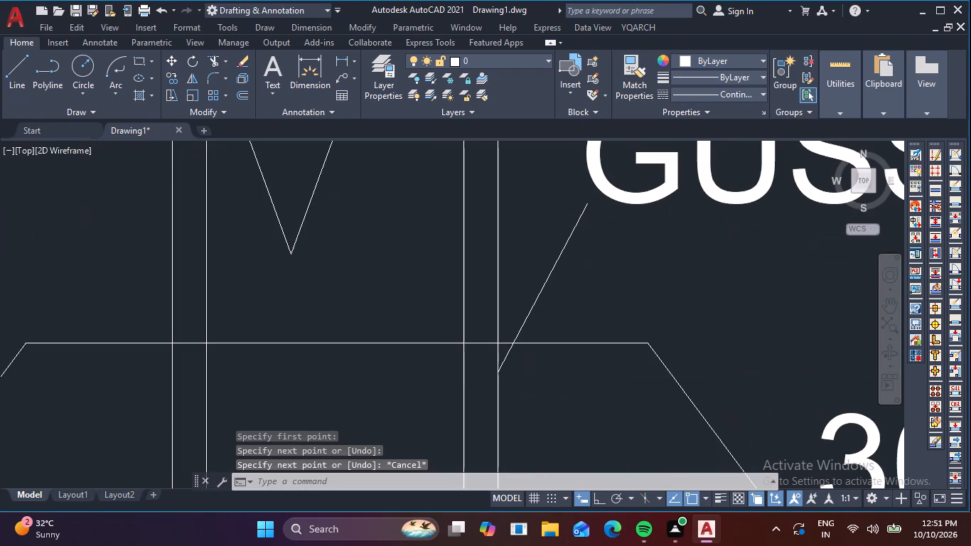
scroll(520, 378, up, 1)
key(l)
key(space)
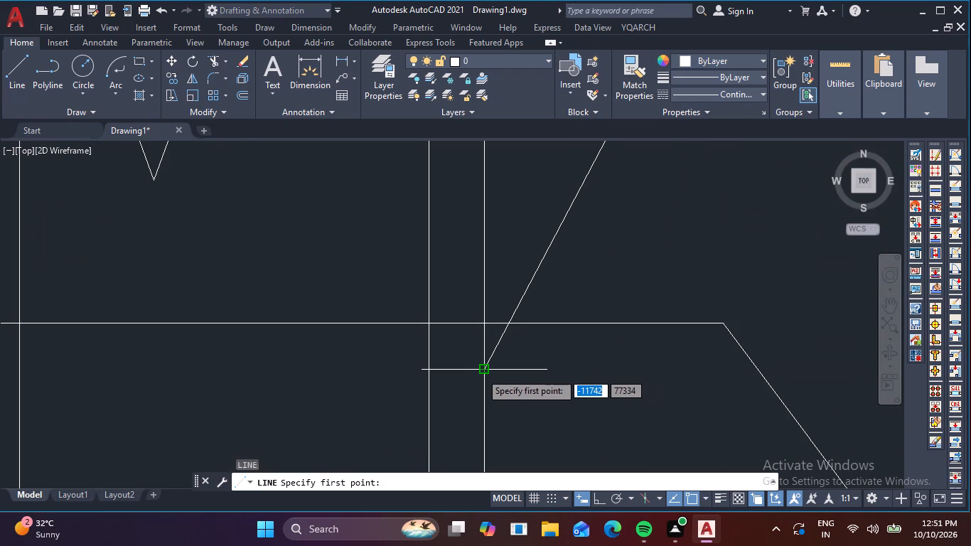
click(481, 373)
click(528, 346)
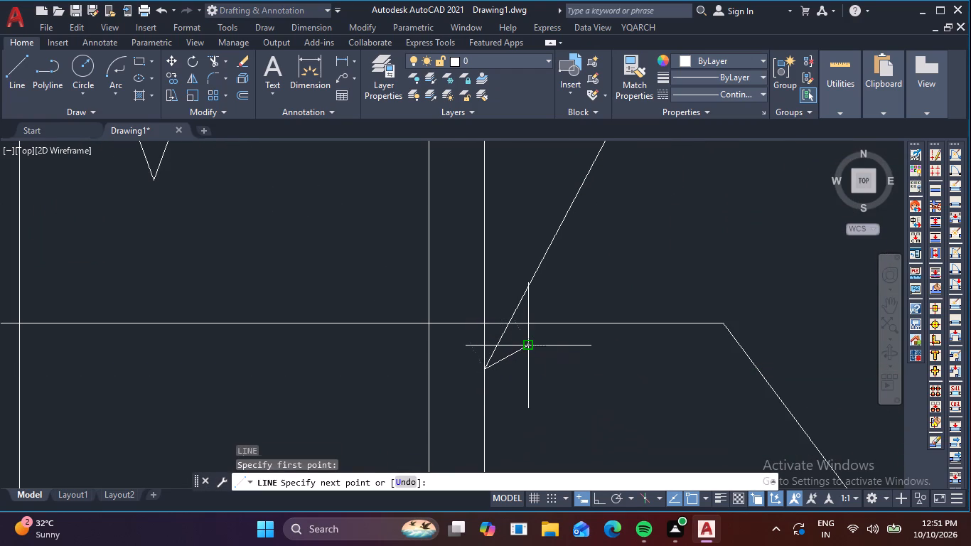
key(space)
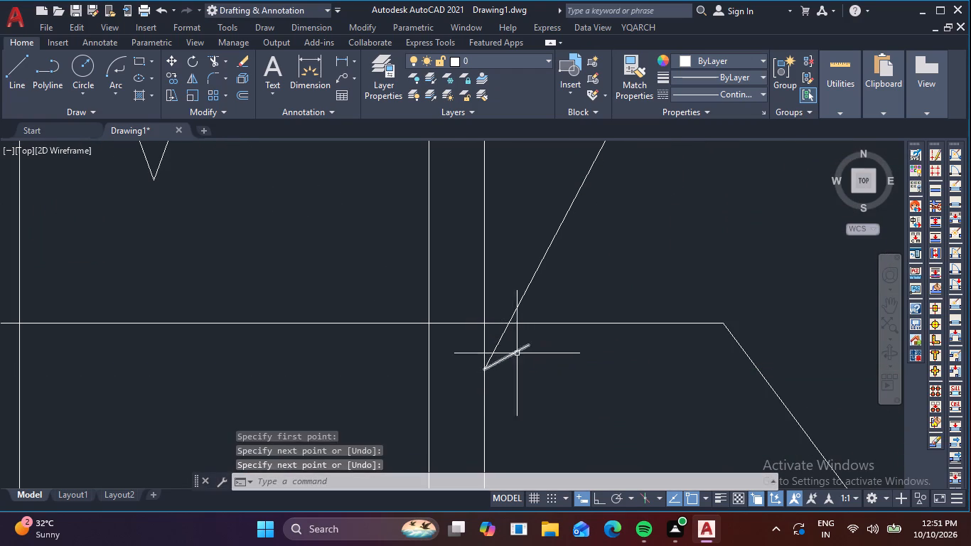
Draw a second, nearly vertical arrowhead stroke about 57 units long from the gusset leader's tip, on the SHS side of the leader.
key(space)
click(479, 368)
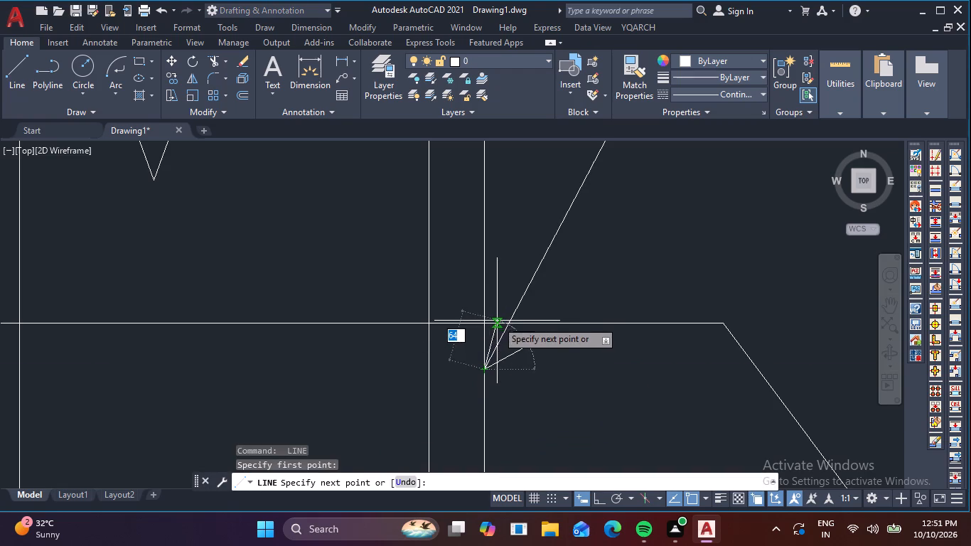
click(490, 328)
scroll(490, 328, up, 1)
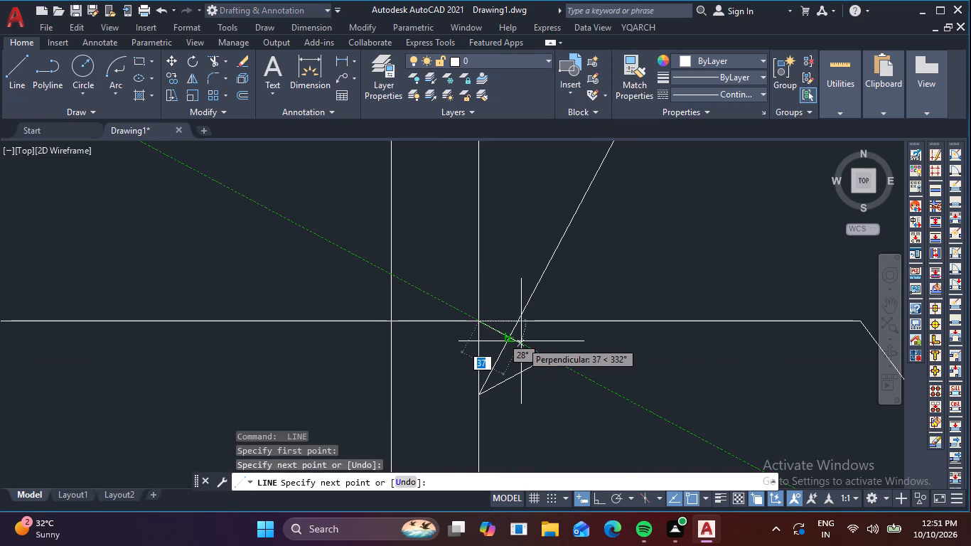
click(409, 477)
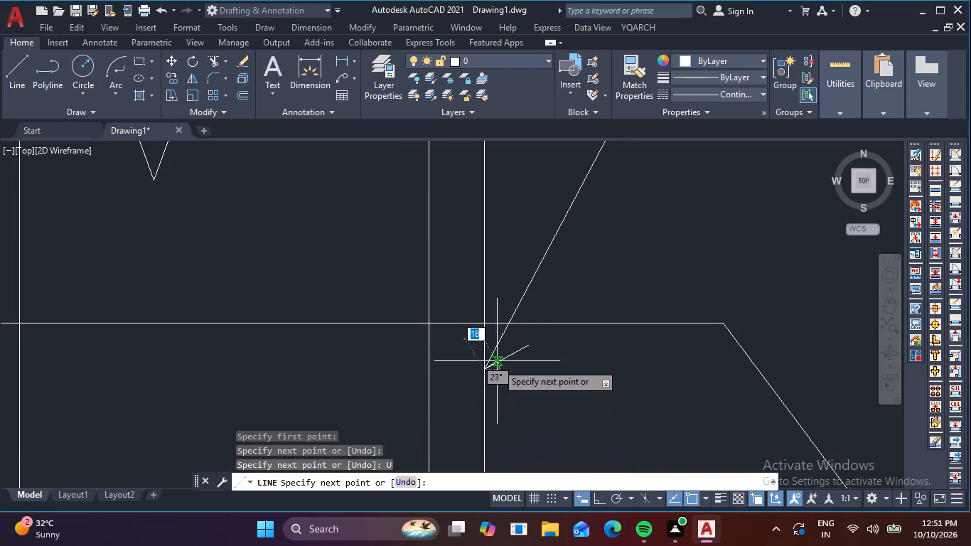
scroll(495, 331, up, 5)
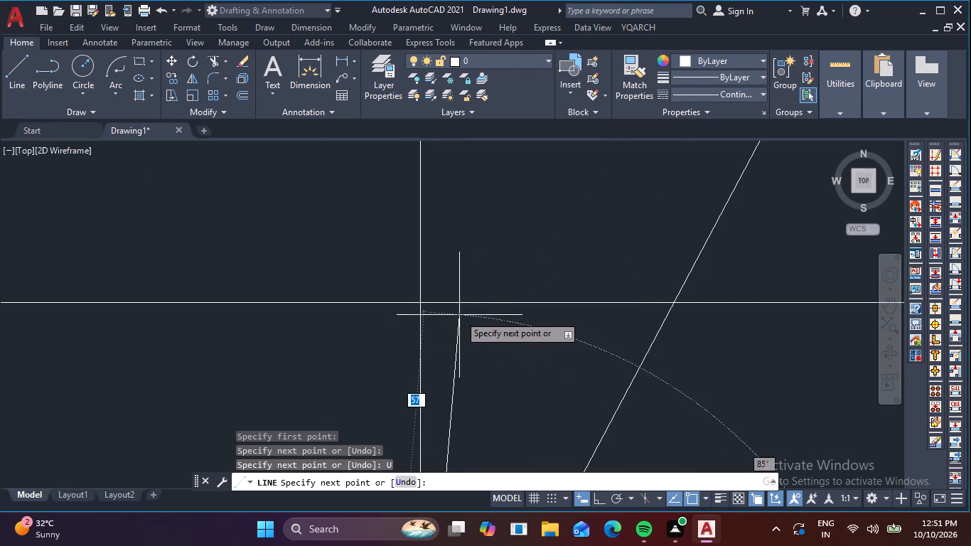
click(459, 315)
key(Escape)
Draw a leader line about 530 units long from beside the SHS text to the outer edge of the left SHS wall.
scroll(501, 350, down, 2)
scroll(562, 376, down, 2)
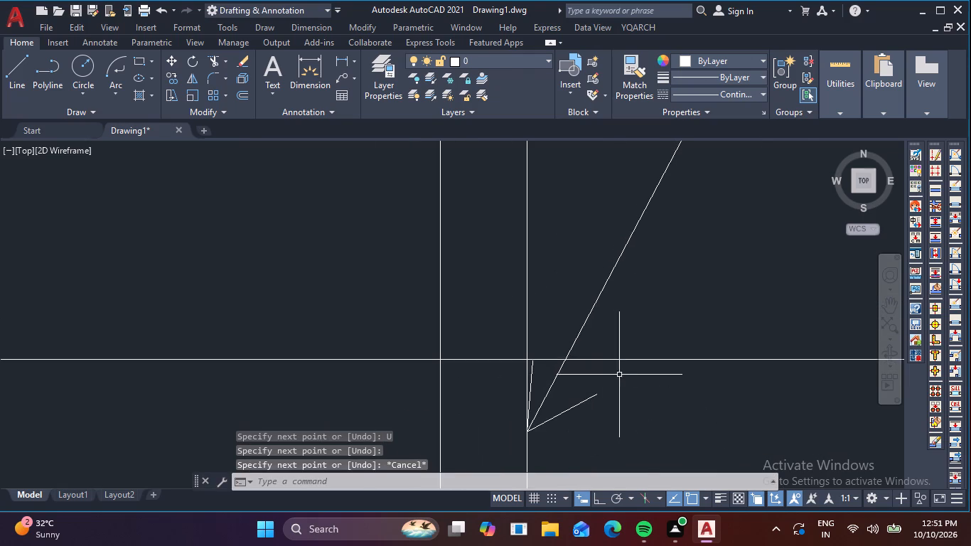
scroll(637, 367, down, 4)
middle_drag(677, 341, 679, 368)
scroll(570, 349, down, 1)
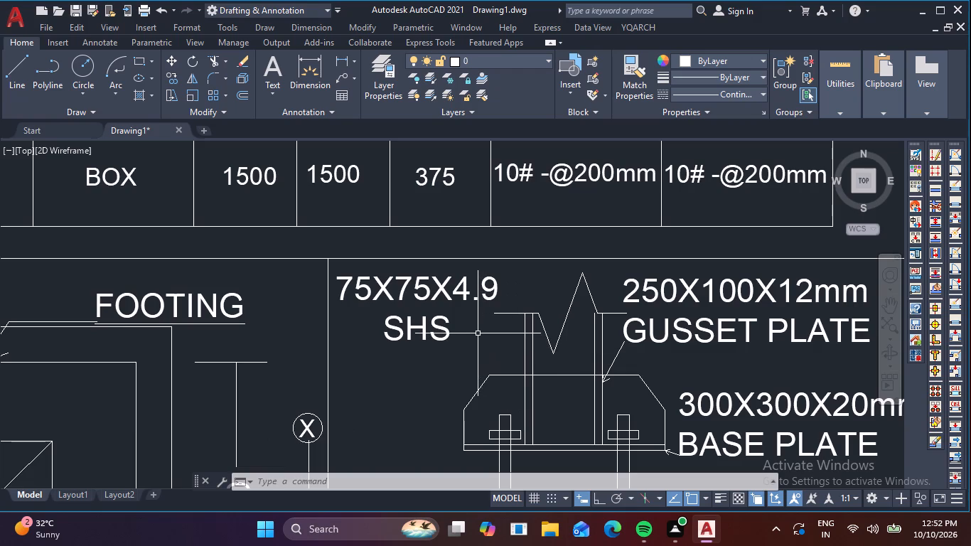
key(l)
key(space)
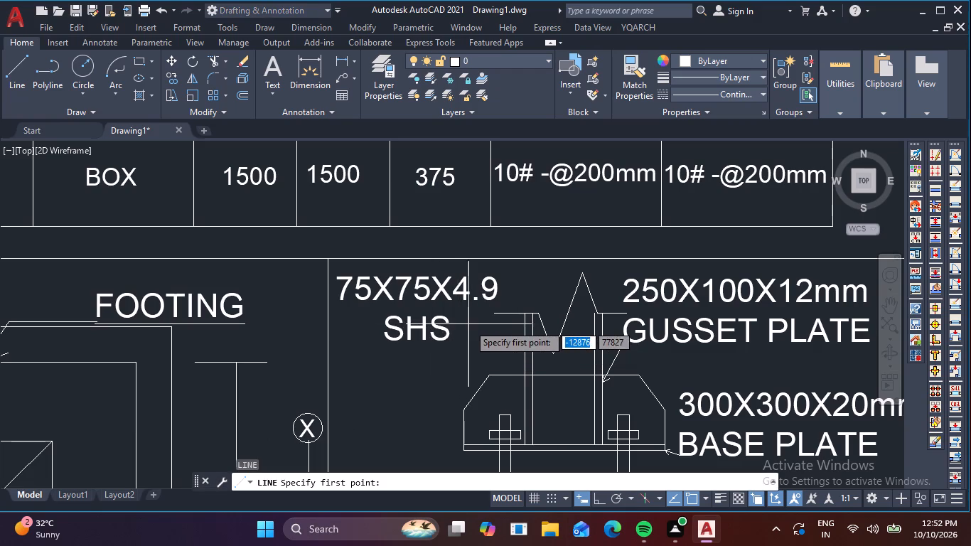
click(460, 319)
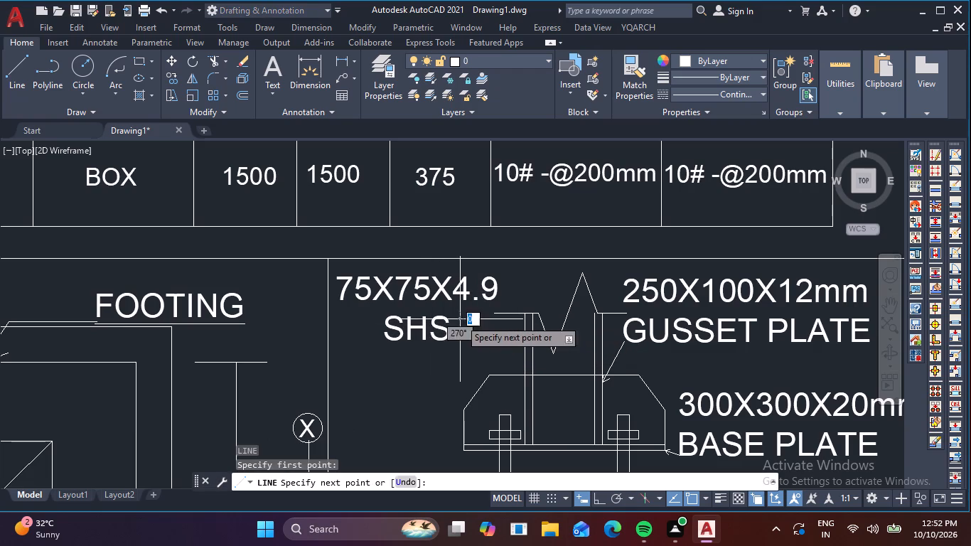
scroll(518, 341, up, 2)
click(533, 347)
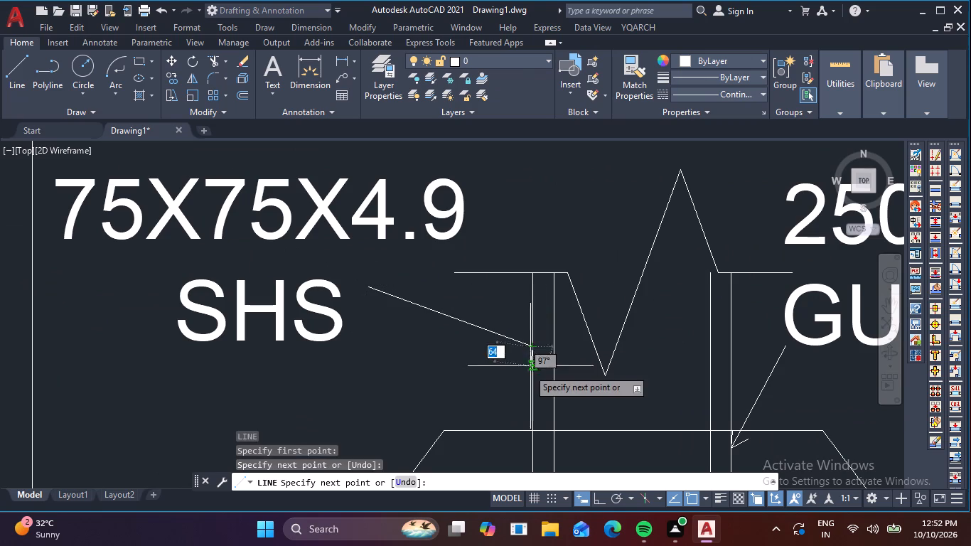
key(Escape)
Draw a steep arrowhead stroke about 63 units long from the SHS leader's tip, up and away from the wall above the leader.
key(l)
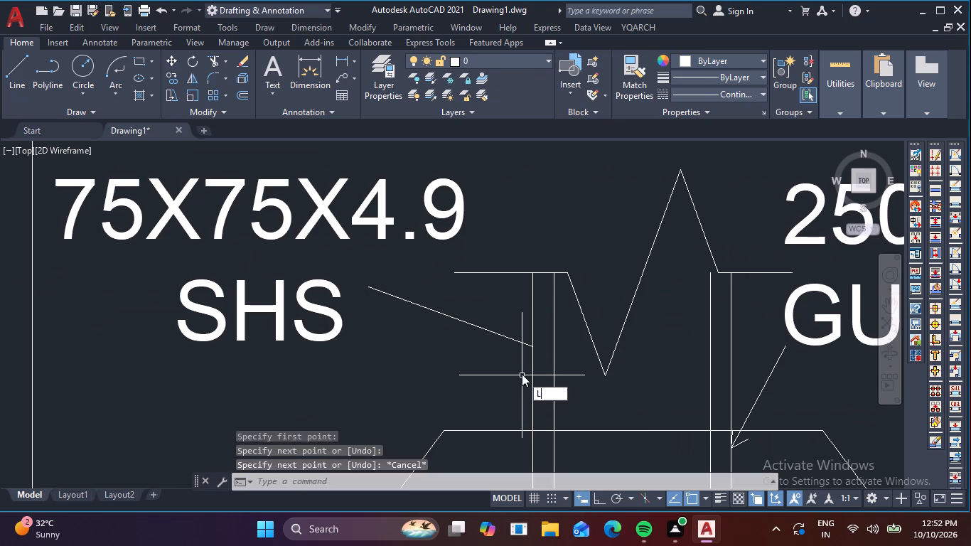
key(space)
scroll(527, 348, up, 2)
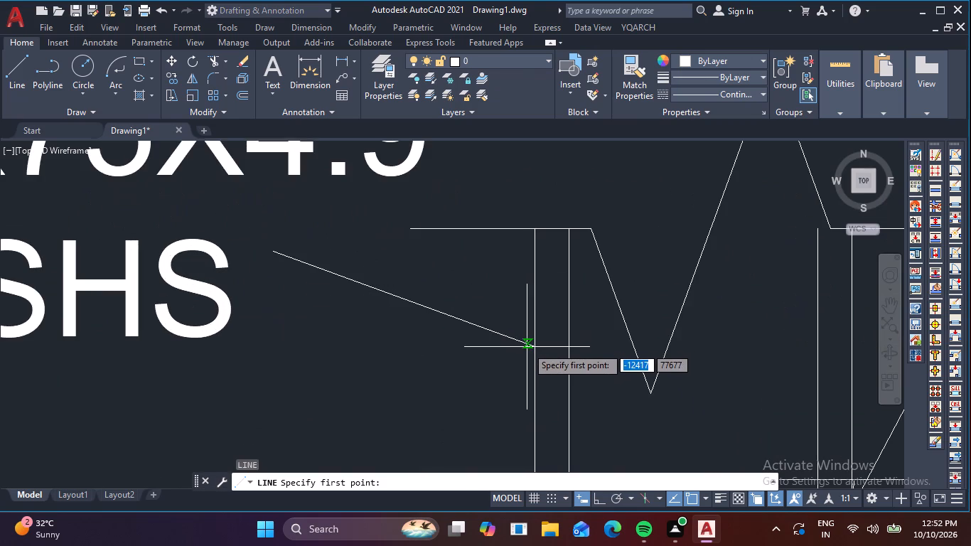
click(534, 346)
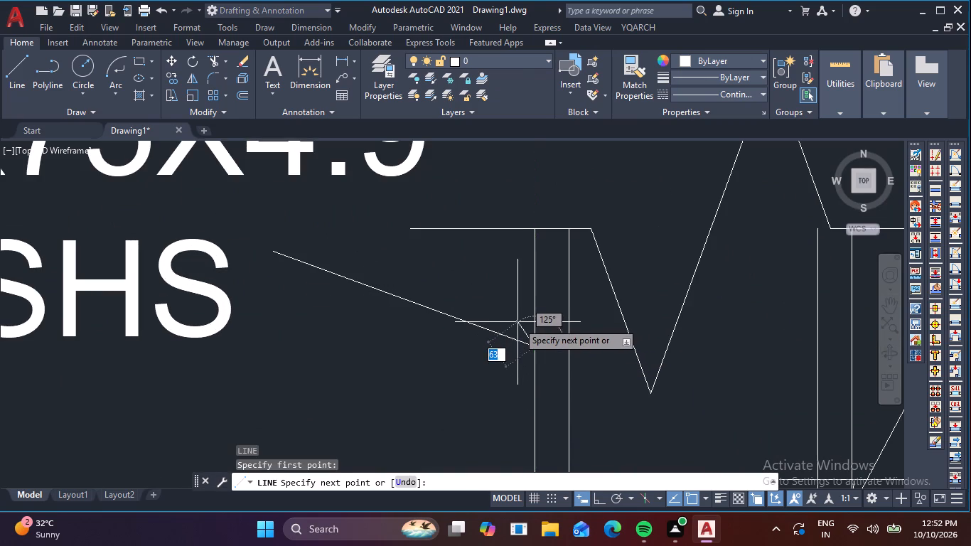
click(523, 318)
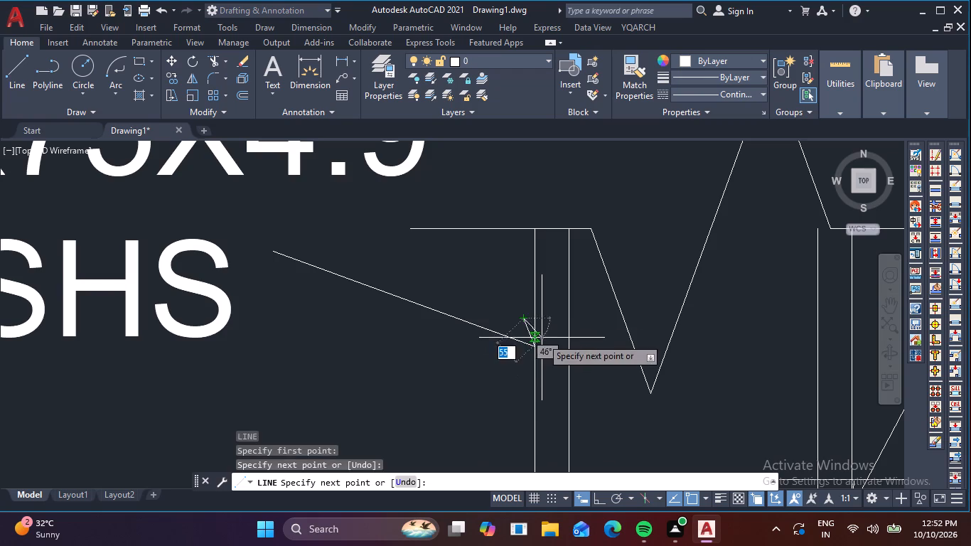
key(space)
Draw a second, nearly horizontal arrowhead stroke about 77 units long from the SHS leader's tip, on the leader's lower side.
key(space)
click(533, 347)
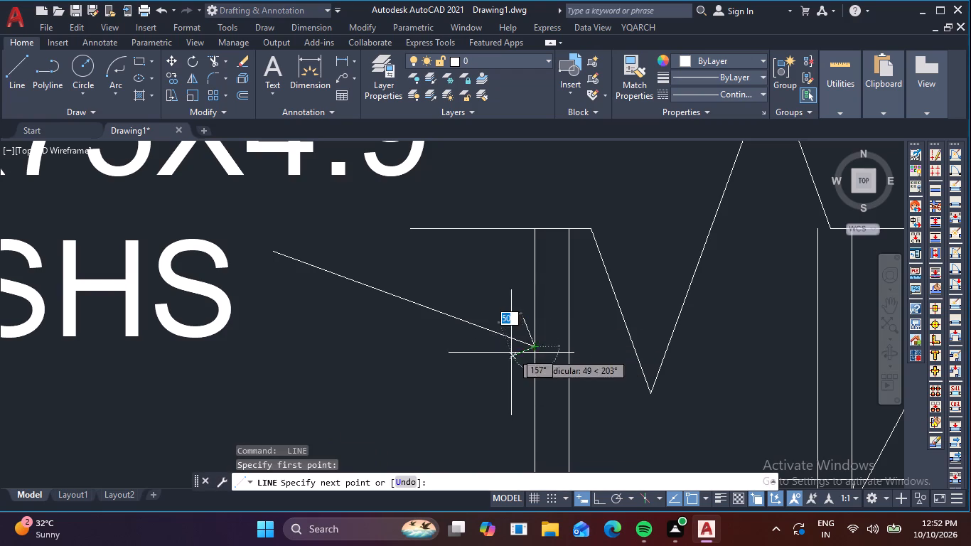
scroll(497, 348, up, 2)
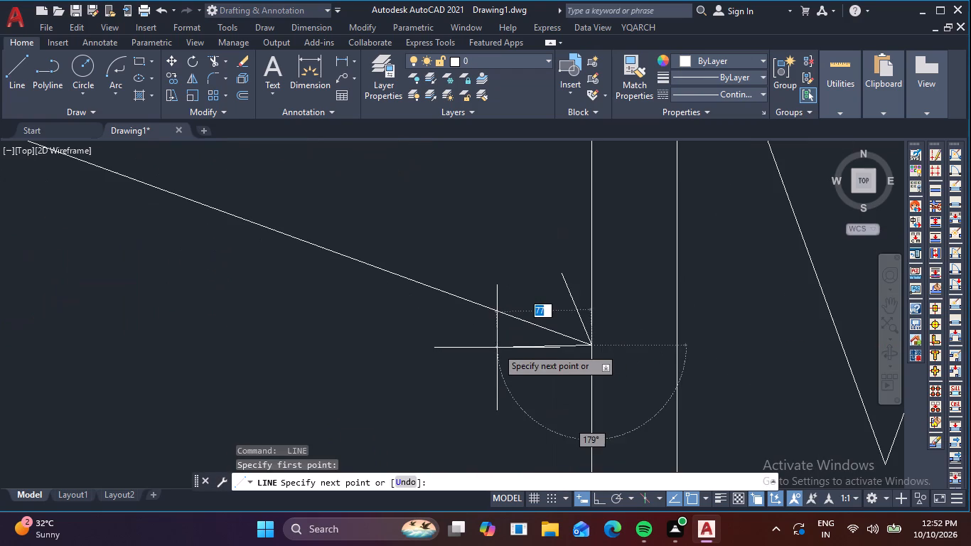
click(498, 345)
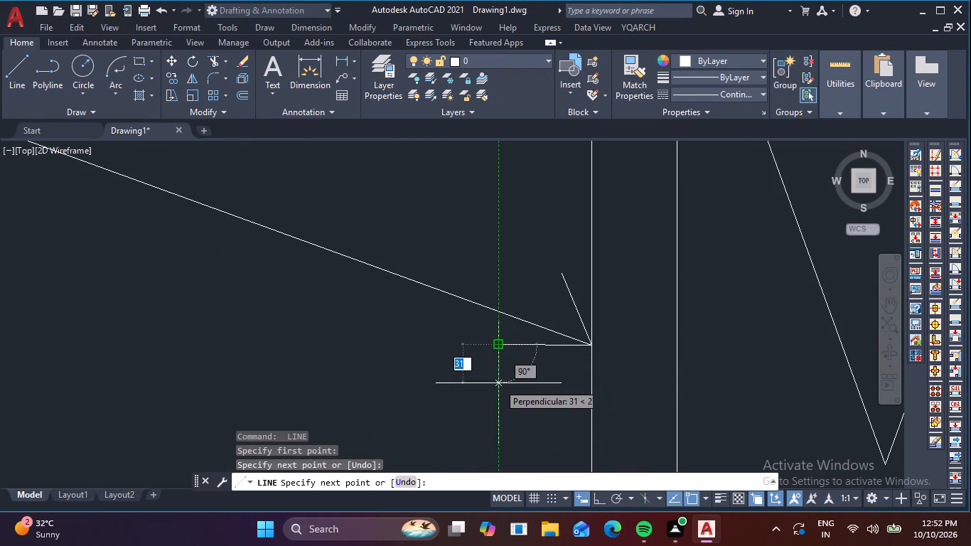
key(Escape)
Review the labelled base plate detail, then the overall arrangement of the plans, footing schedule and details.
scroll(499, 385, down, 3)
scroll(572, 370, down, 3)
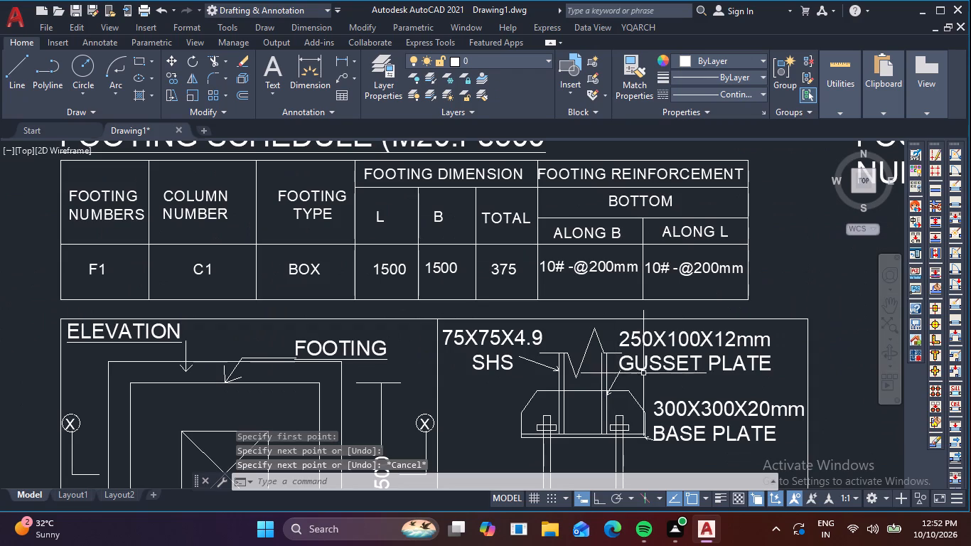
scroll(694, 371, down, 1)
middle_drag(715, 375, 558, 247)
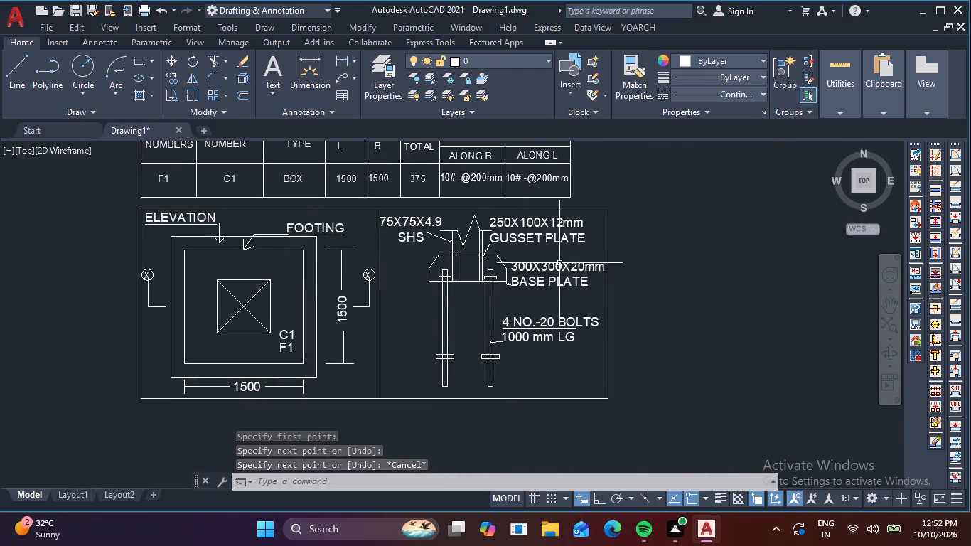
scroll(561, 267, down, 1)
middle_drag(636, 289, 658, 370)
scroll(689, 360, down, 2)
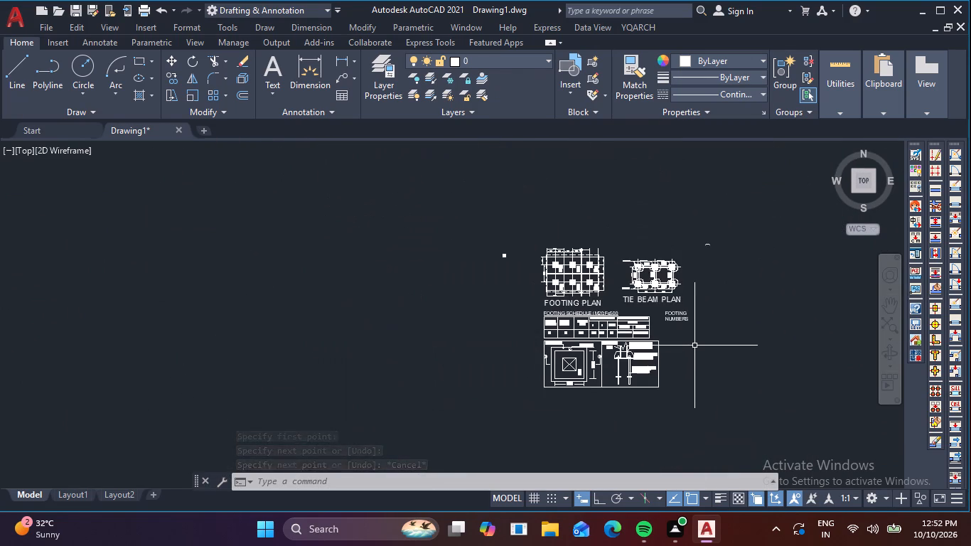
scroll(694, 346, up, 1)
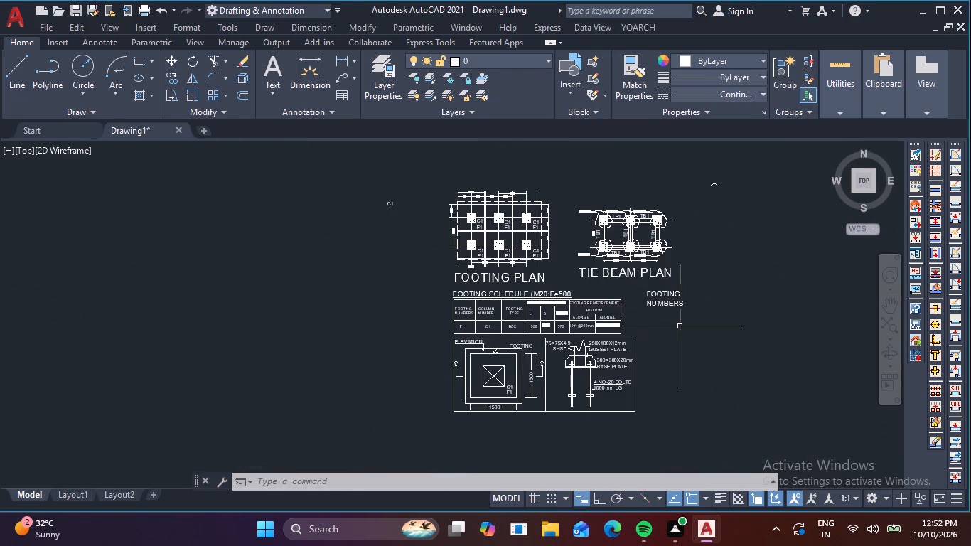
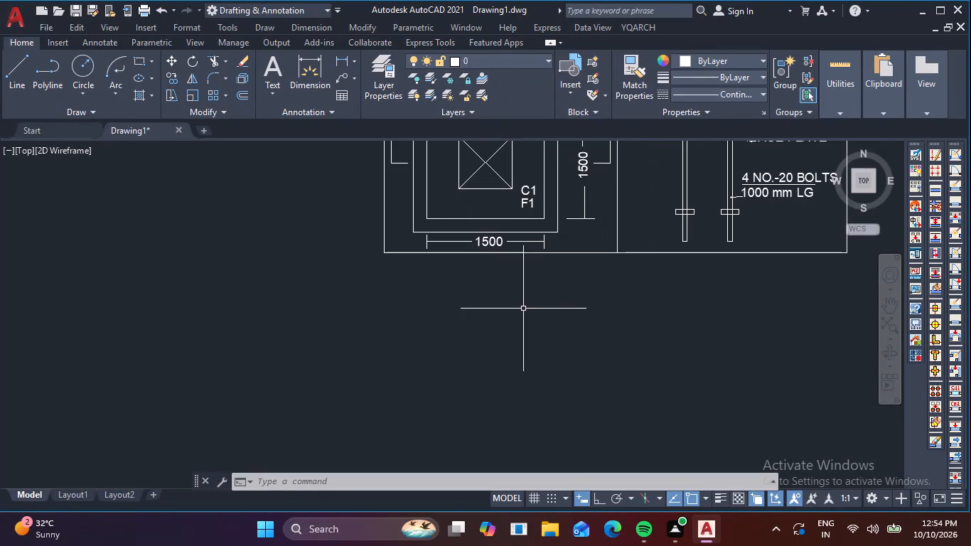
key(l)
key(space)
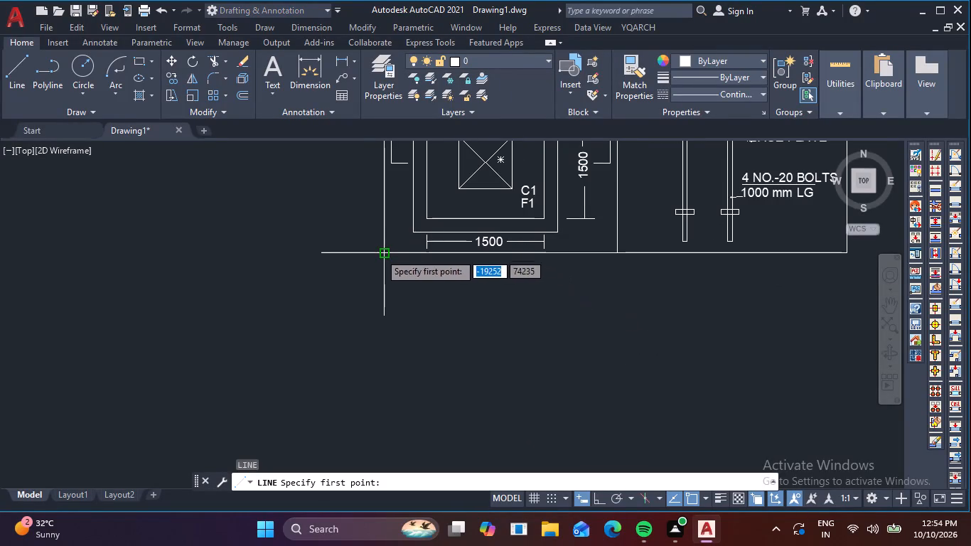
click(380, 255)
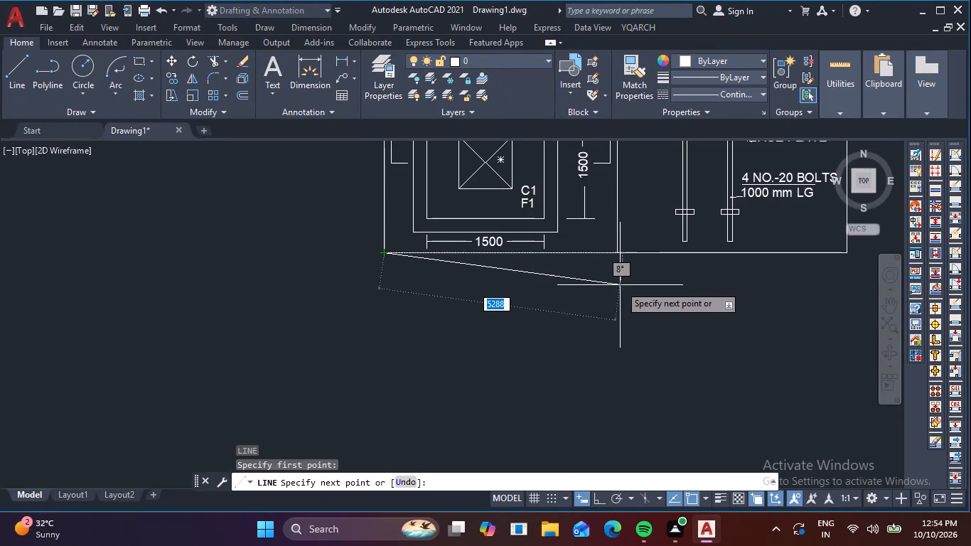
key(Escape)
Draw a rectangular detail frame directly below the footing F1 frame, starting from that frame's lower-left corner.
text(REC)
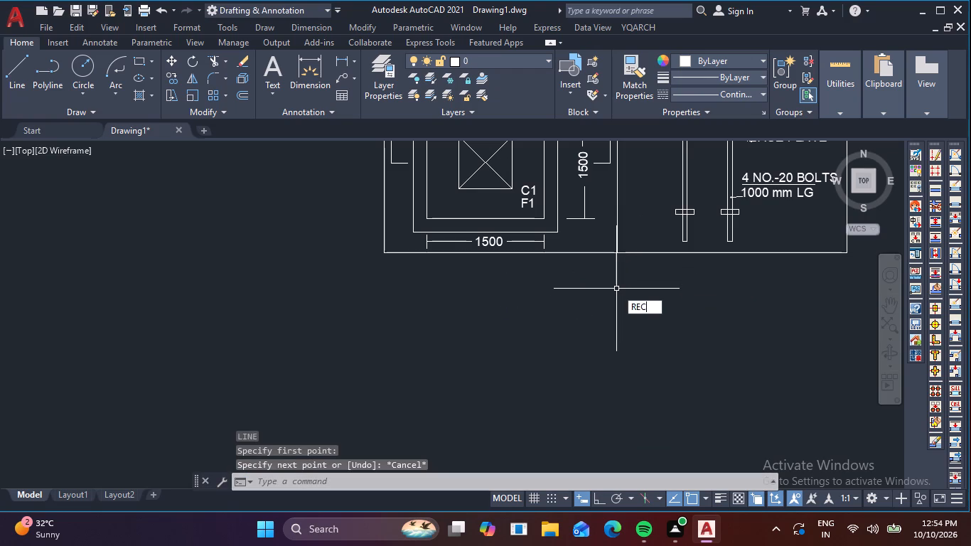
key(space)
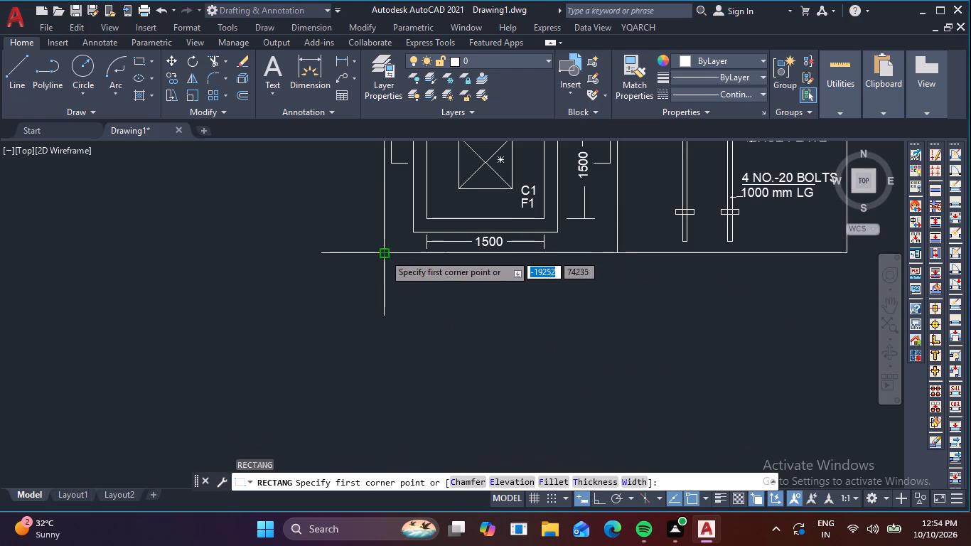
click(384, 254)
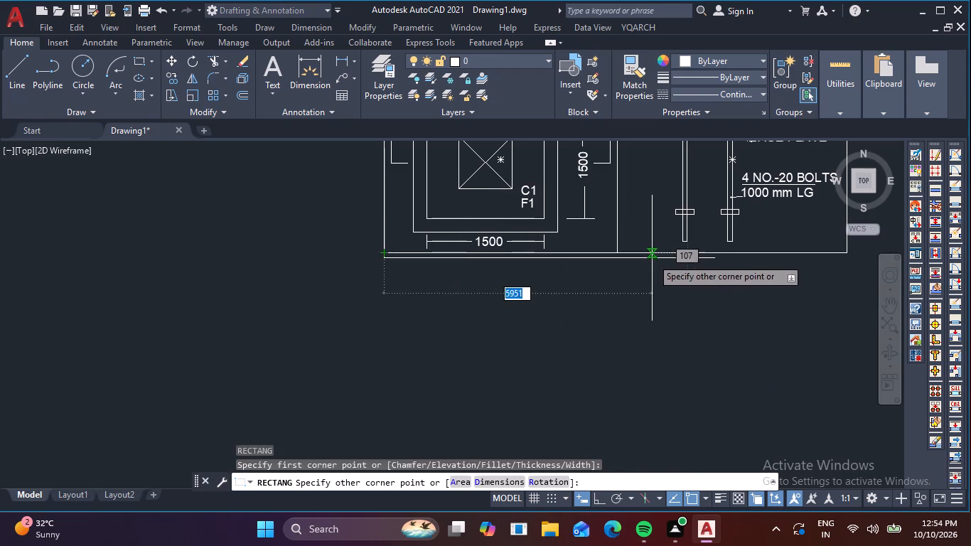
middle_drag(658, 390, 638, 275)
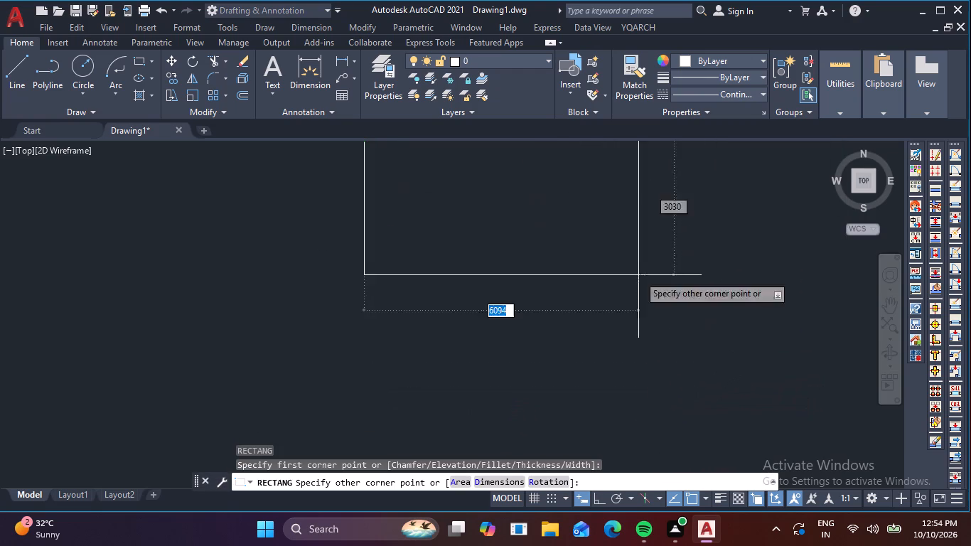
scroll(622, 327, down, 1)
middle_drag(623, 354, 626, 368)
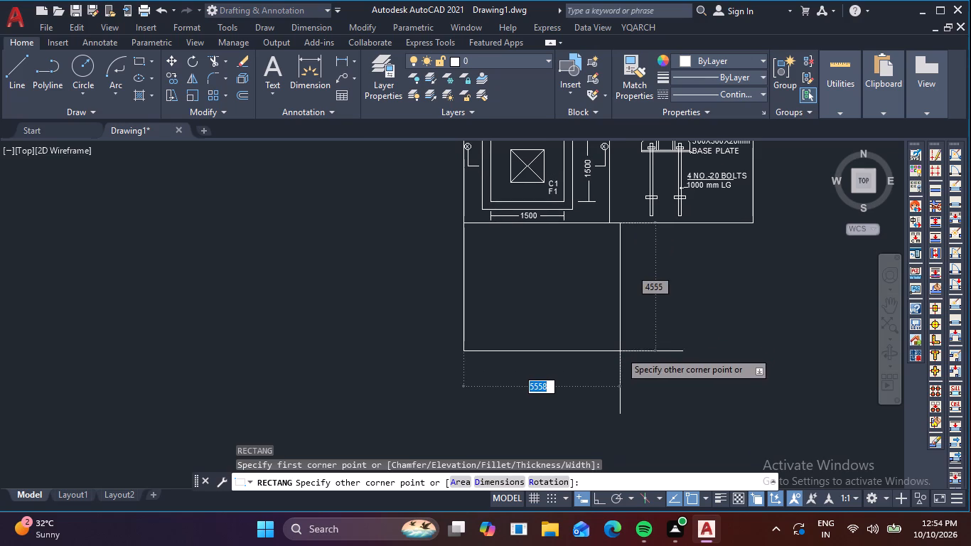
click(626, 364)
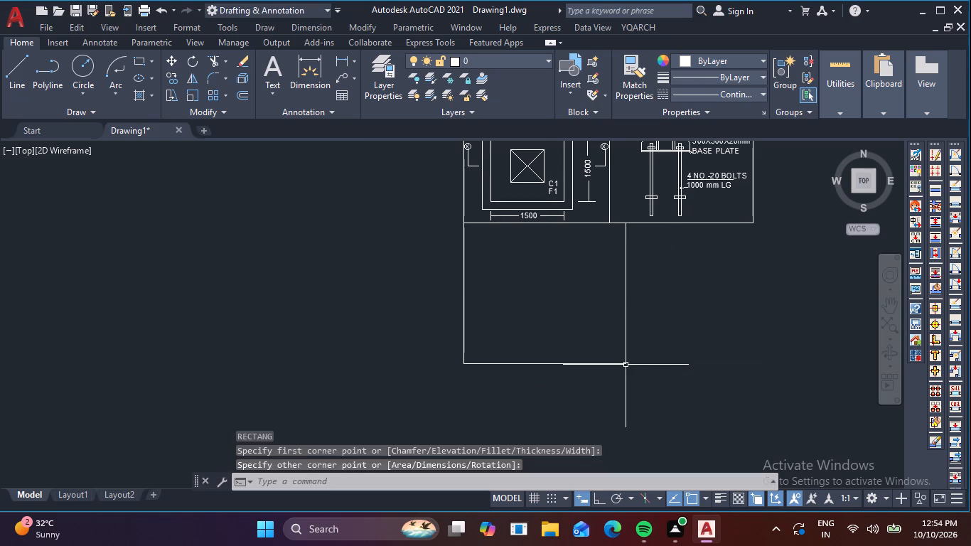
key(Escape)
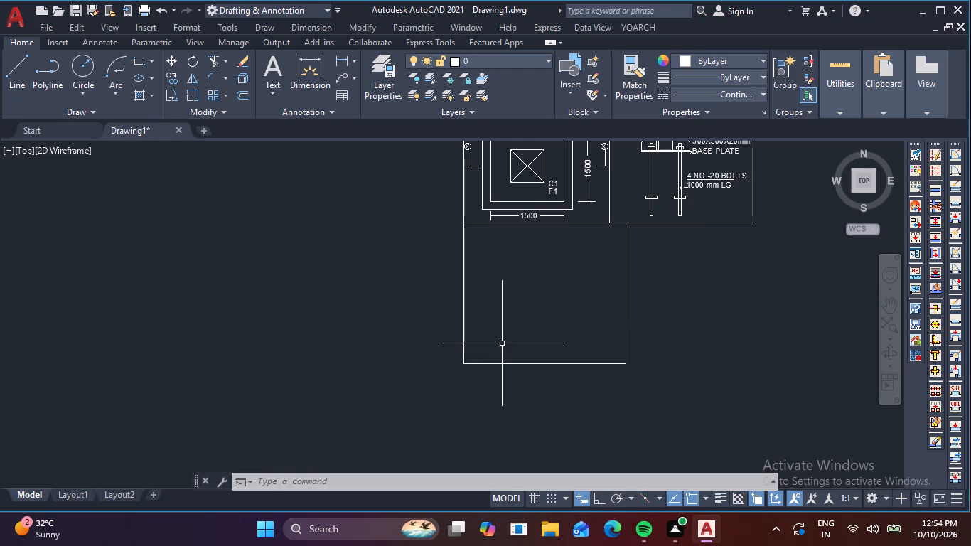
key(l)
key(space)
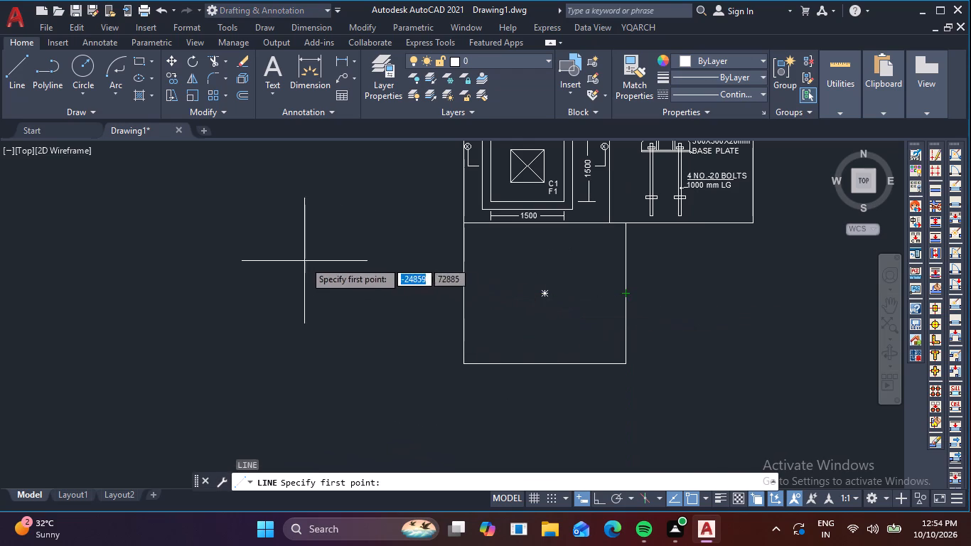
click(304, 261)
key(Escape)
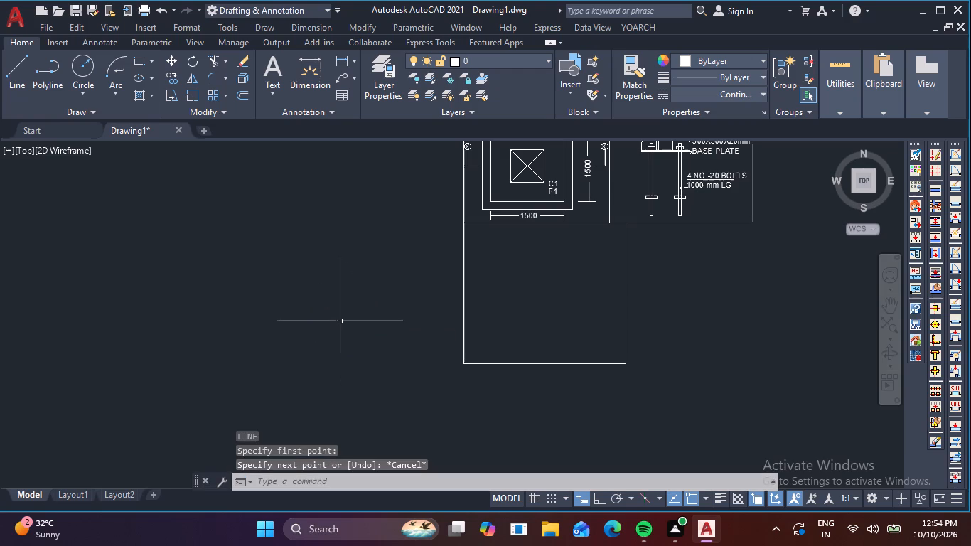
Draw a 1500 by 1500 square in the empty space to the left of the new detail frame.
text(REC)
key(space)
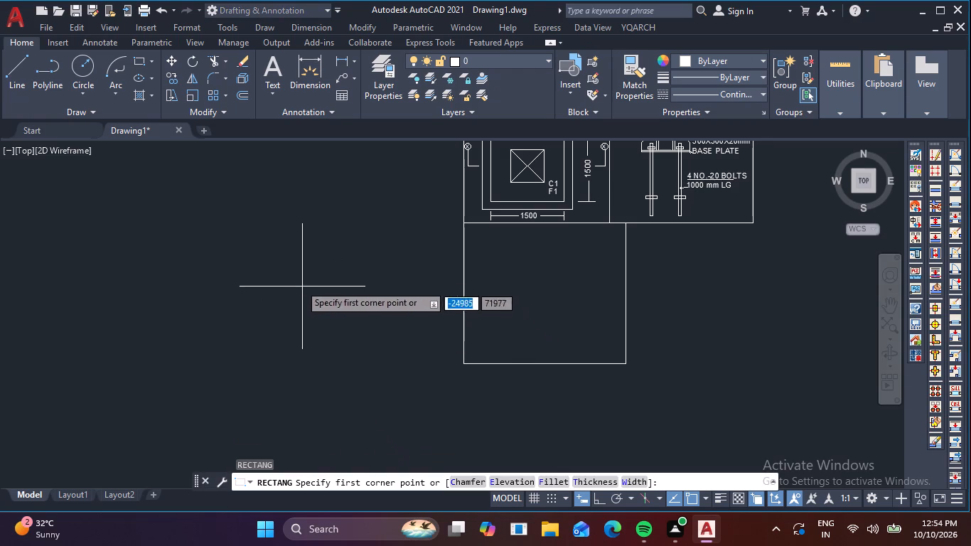
click(291, 272)
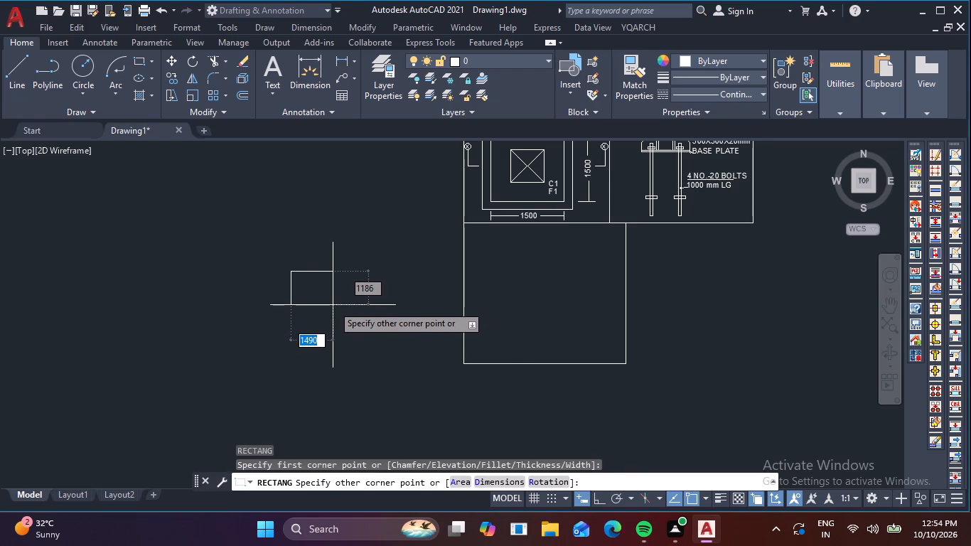
text(15)
text(00)
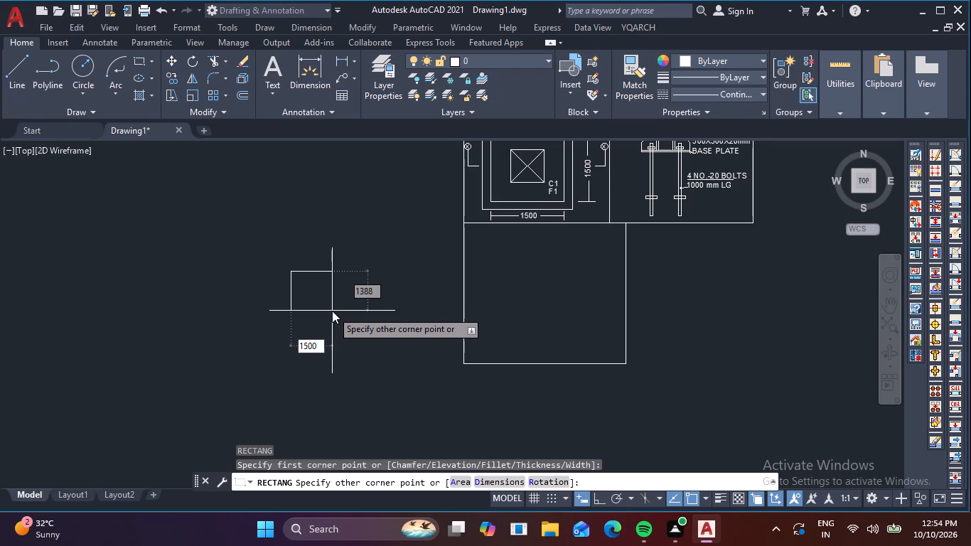
key(Tab)
text(1500)
key(Return)
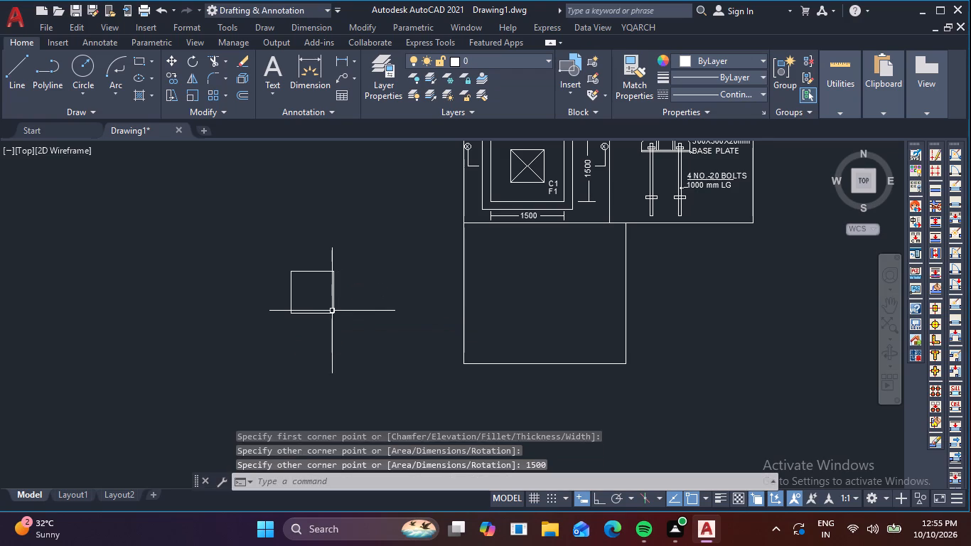
Move the 1500 square by its centre to the centre of the new detail frame.
drag(340, 328, 338, 321)
click(254, 222)
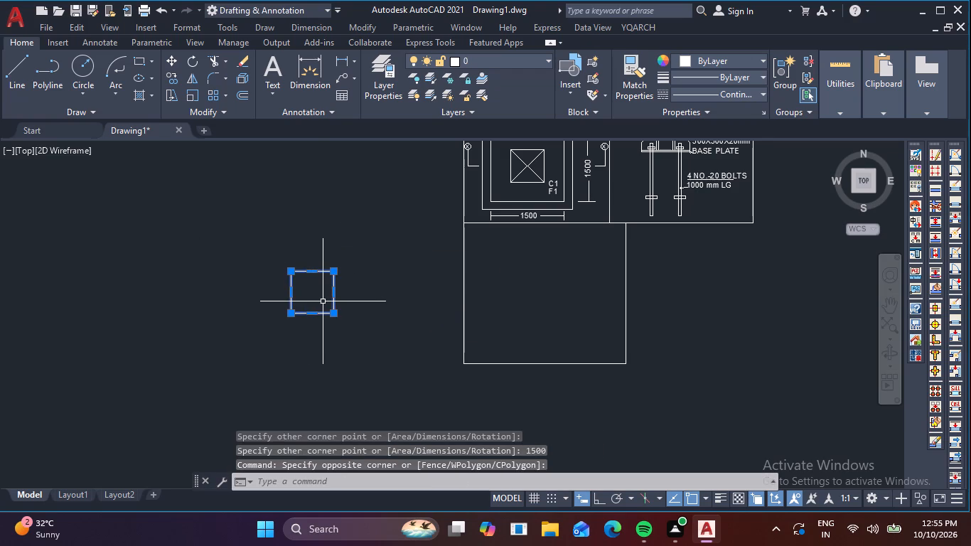
key(m)
key(space)
click(311, 291)
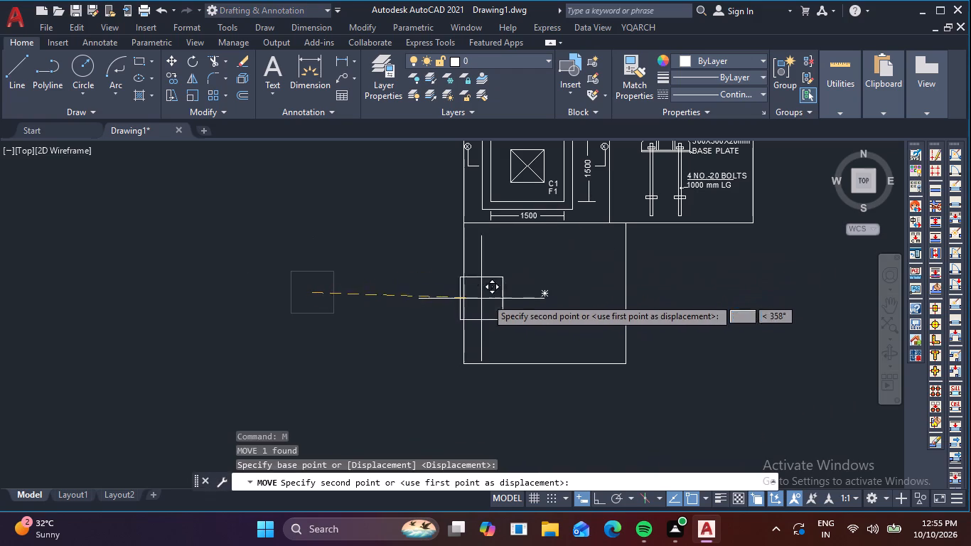
click(546, 296)
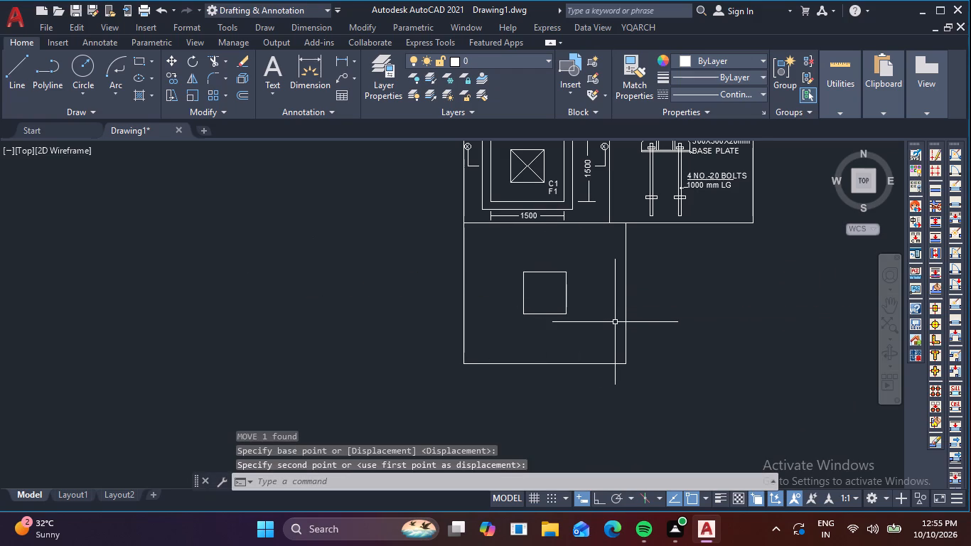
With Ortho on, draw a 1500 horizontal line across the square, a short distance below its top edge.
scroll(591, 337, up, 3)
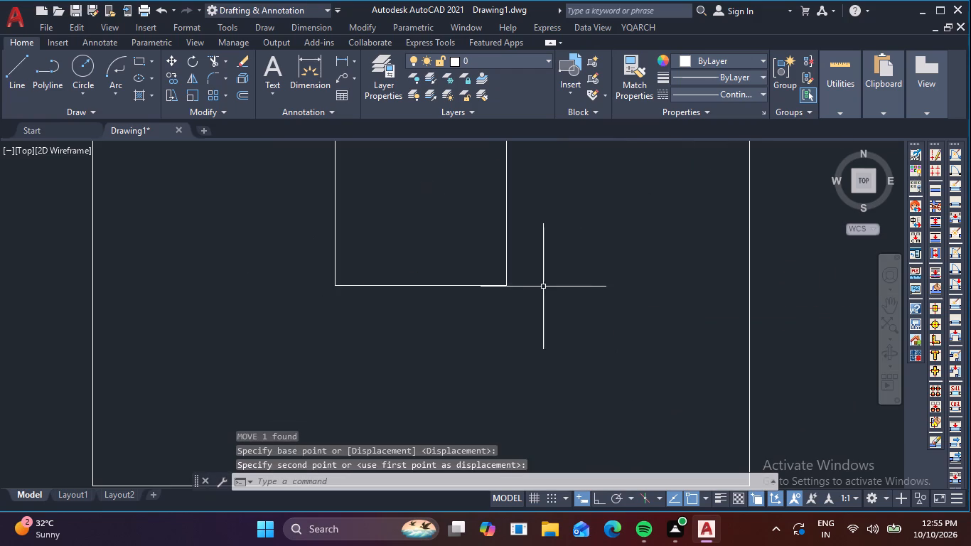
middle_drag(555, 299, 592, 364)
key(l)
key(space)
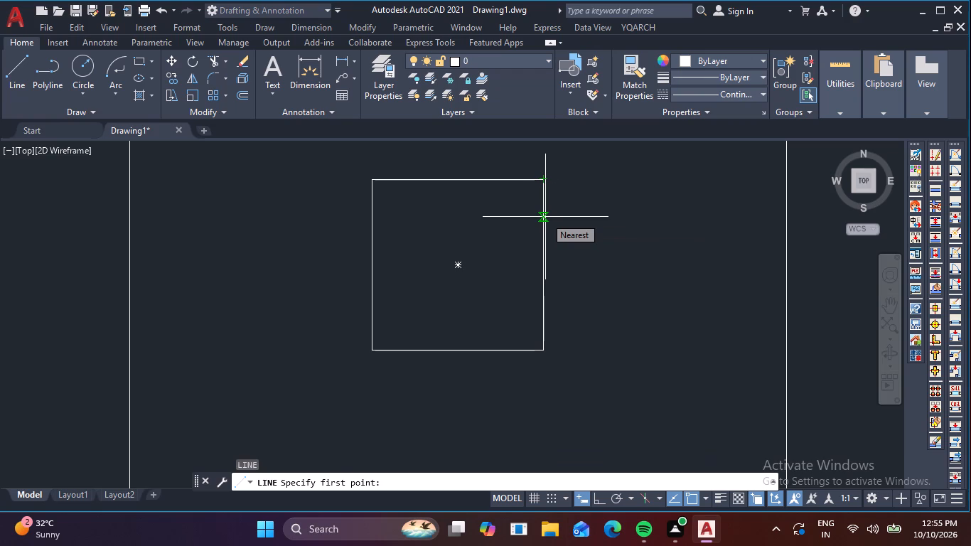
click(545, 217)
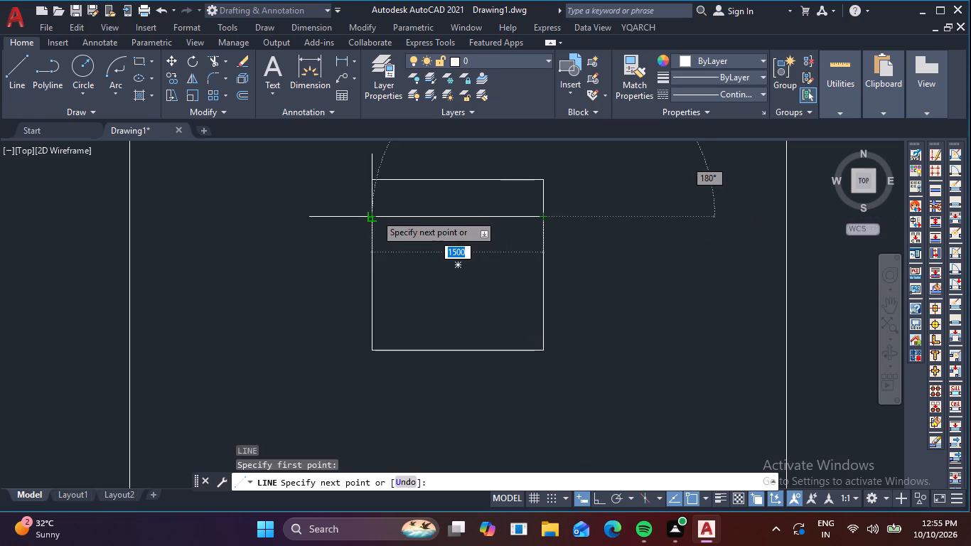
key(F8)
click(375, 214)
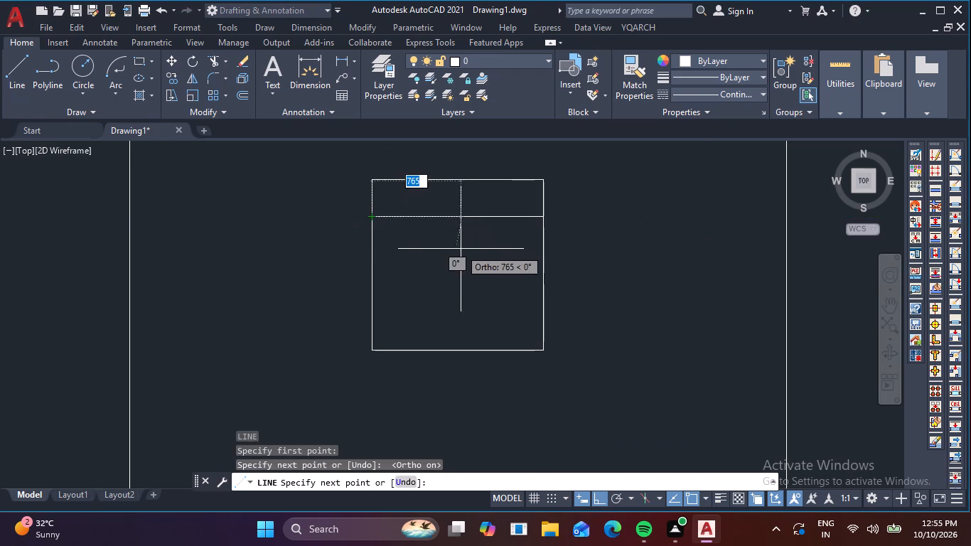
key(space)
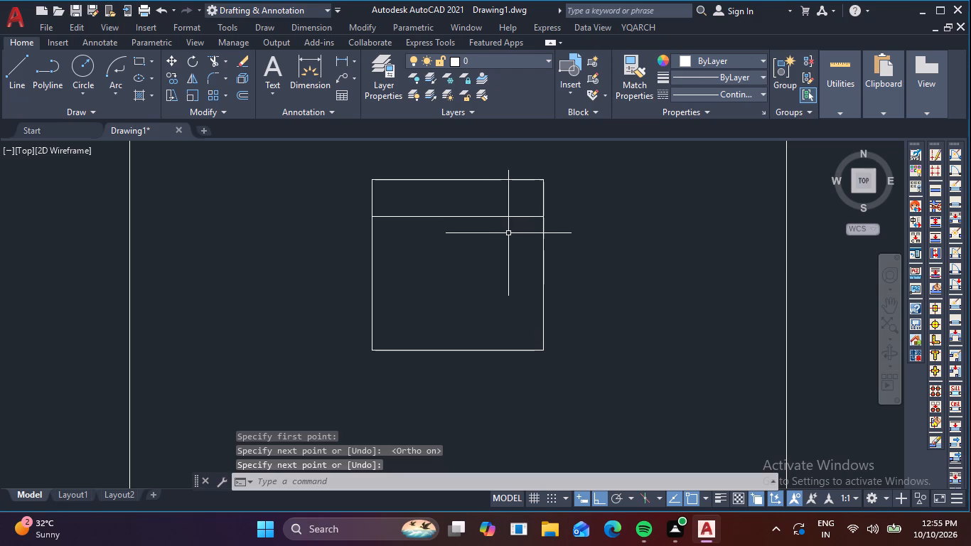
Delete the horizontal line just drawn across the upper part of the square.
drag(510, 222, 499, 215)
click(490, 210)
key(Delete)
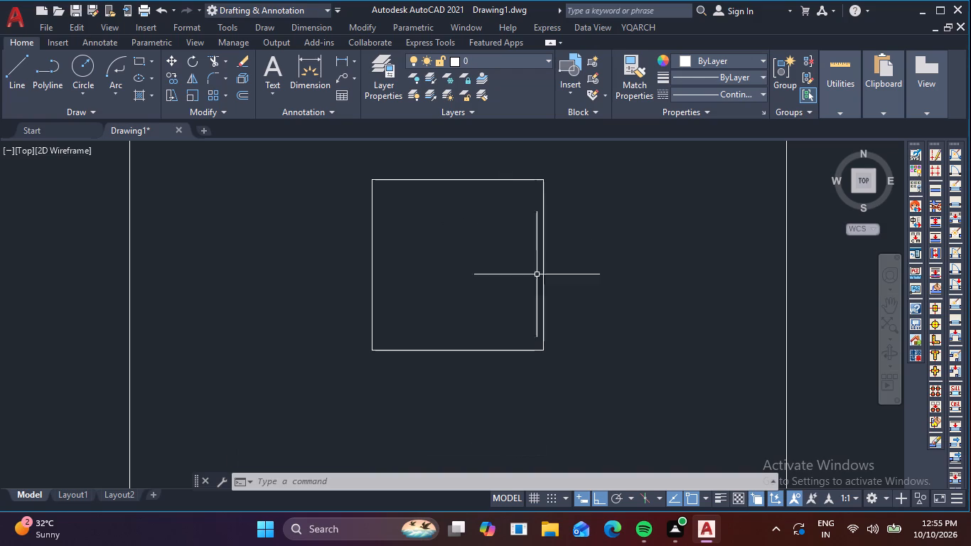
Draw a line along the square's bottom edge, from its lower-right corner to its lower-left corner.
key(l)
key(space)
click(542, 353)
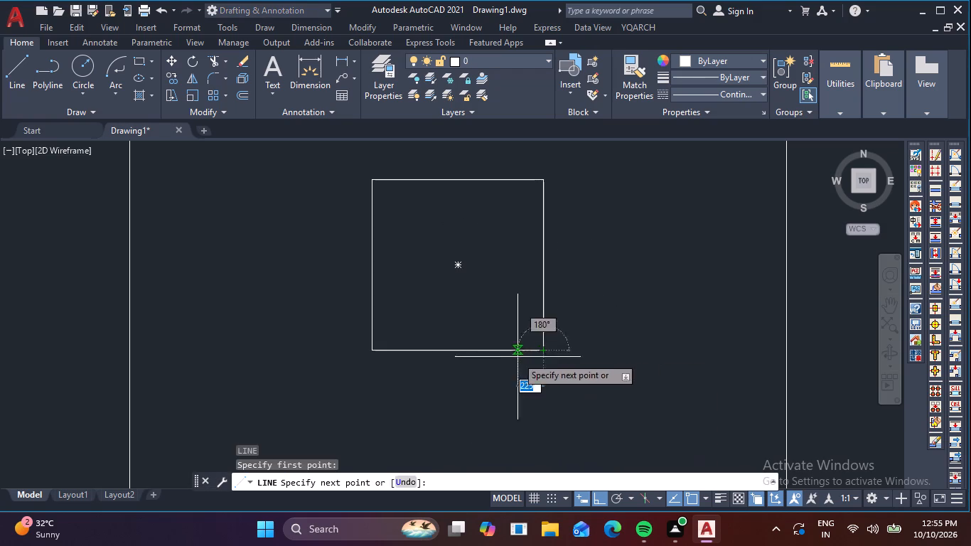
click(371, 348)
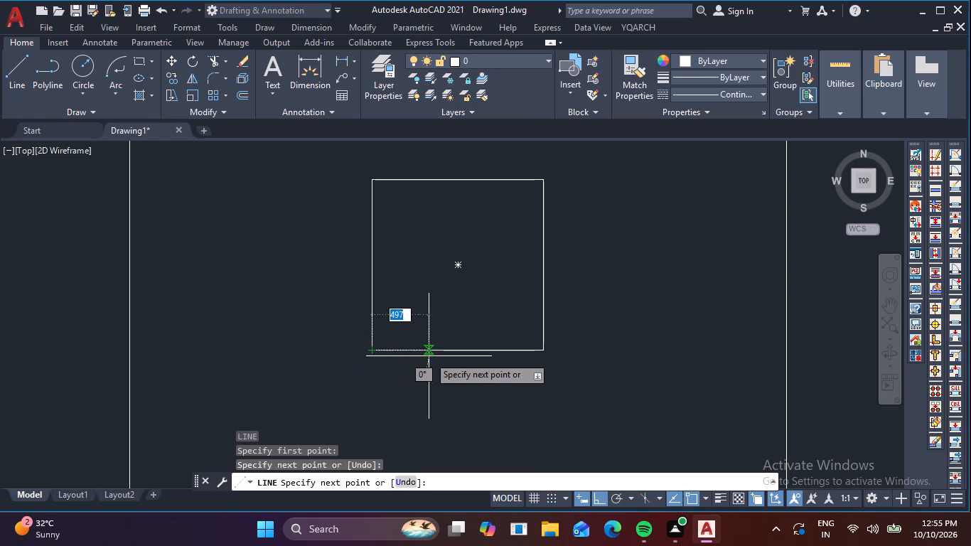
key(Escape)
Copy the line on the square's bottom edge as a 4-item array fitted from the lower-right corner up to the upper-right corner.
click(449, 350)
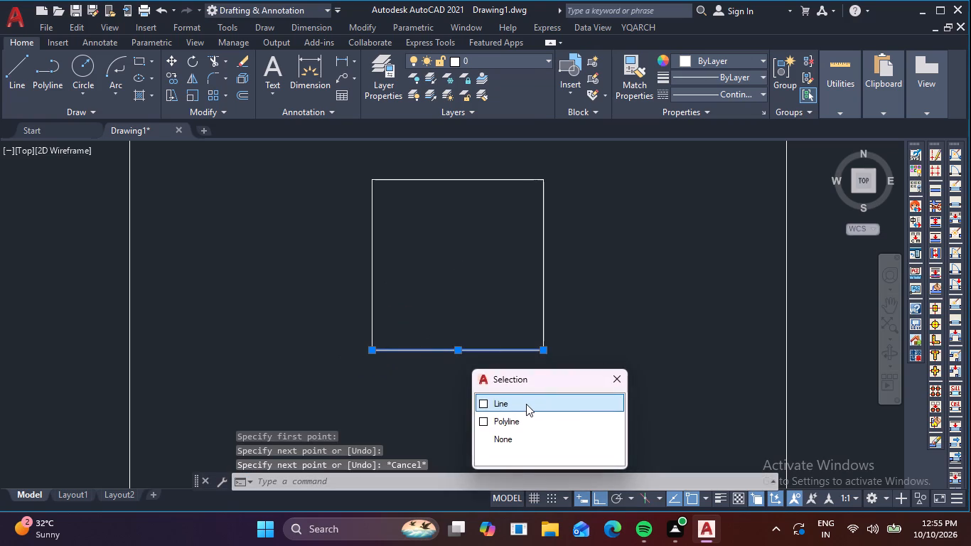
click(520, 402)
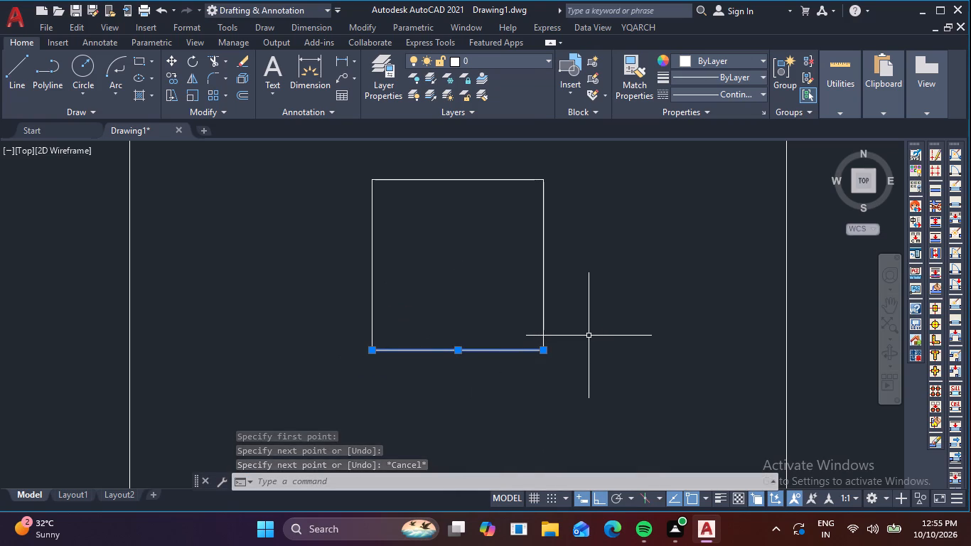
key(c)
text(O)
key(space)
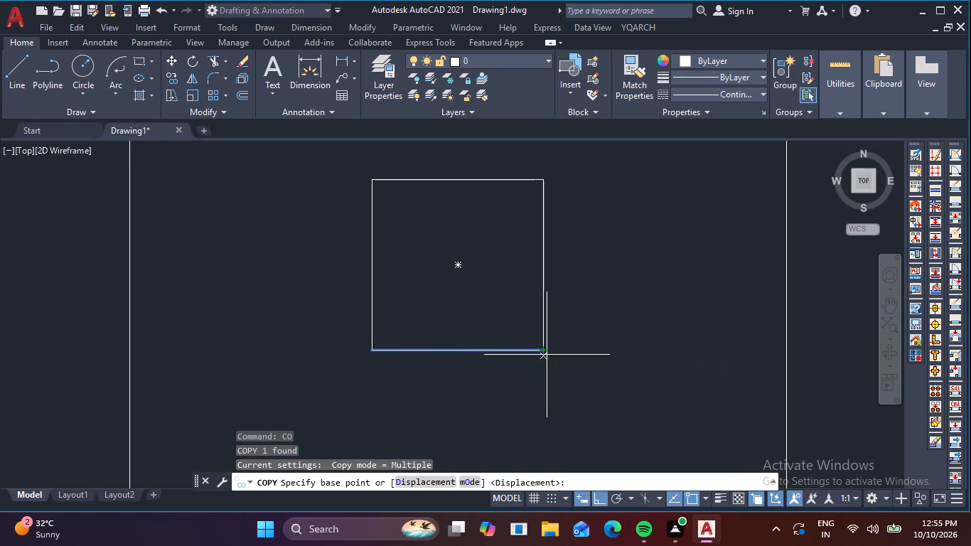
click(542, 348)
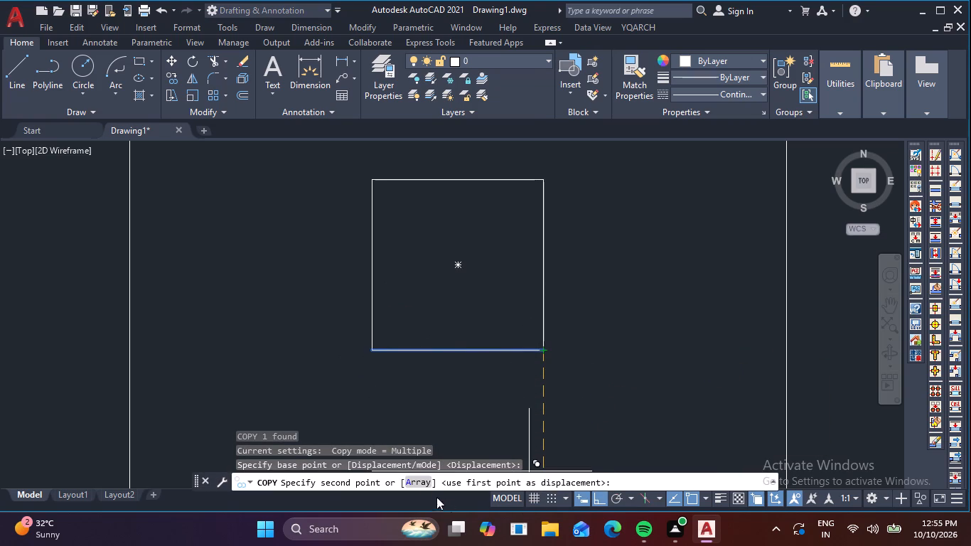
click(417, 485)
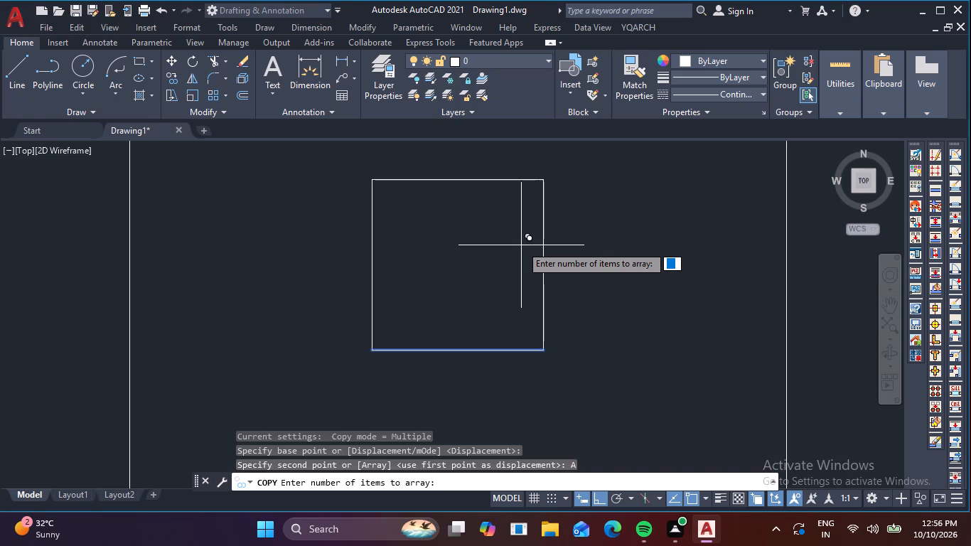
key(4)
key(Return)
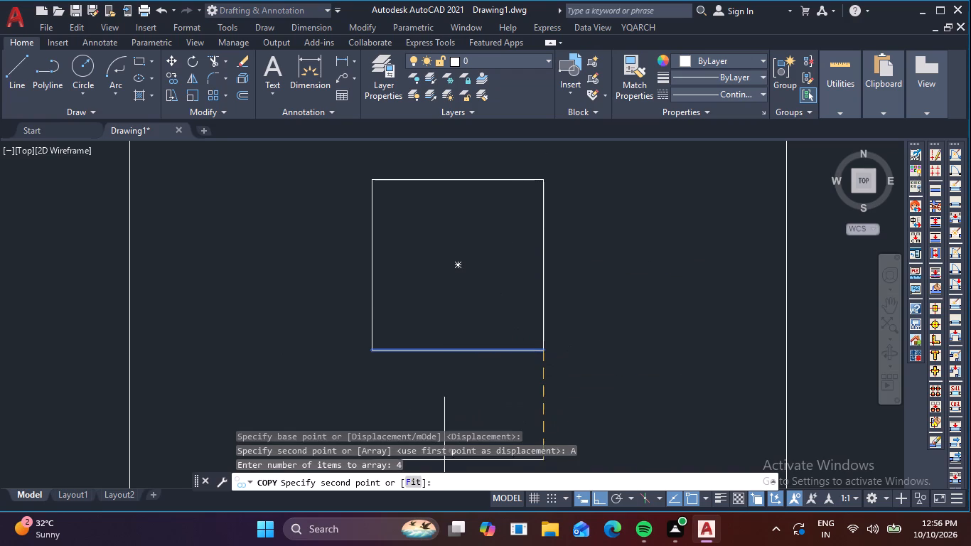
click(405, 481)
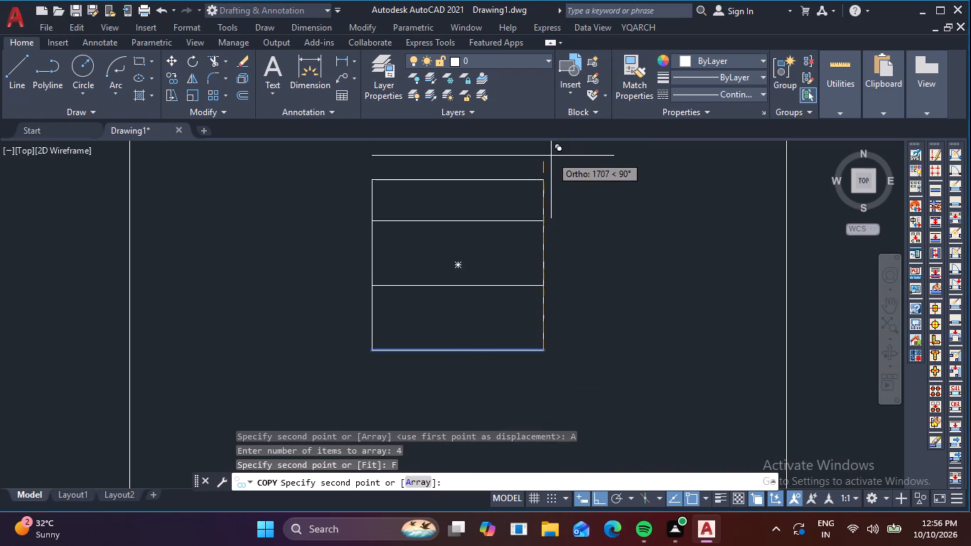
click(539, 183)
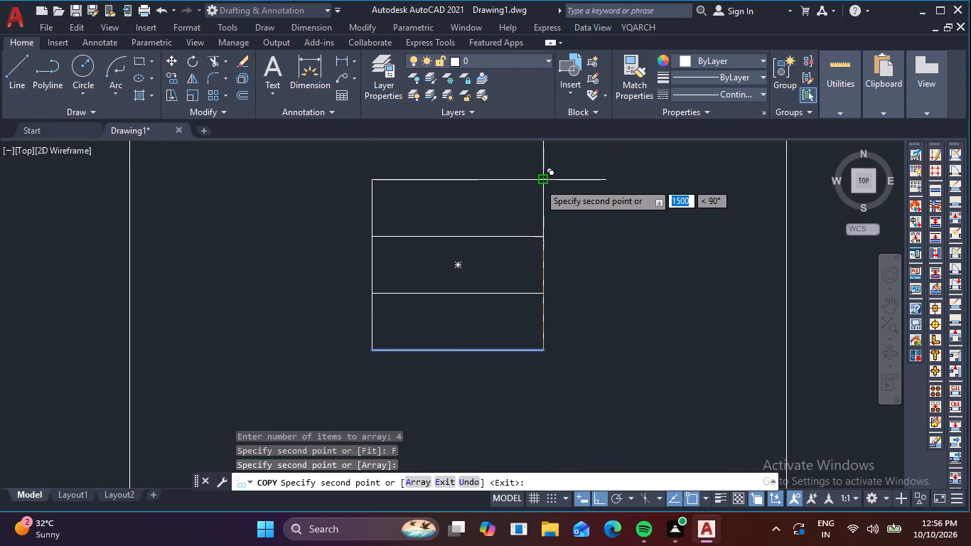
key(Escape)
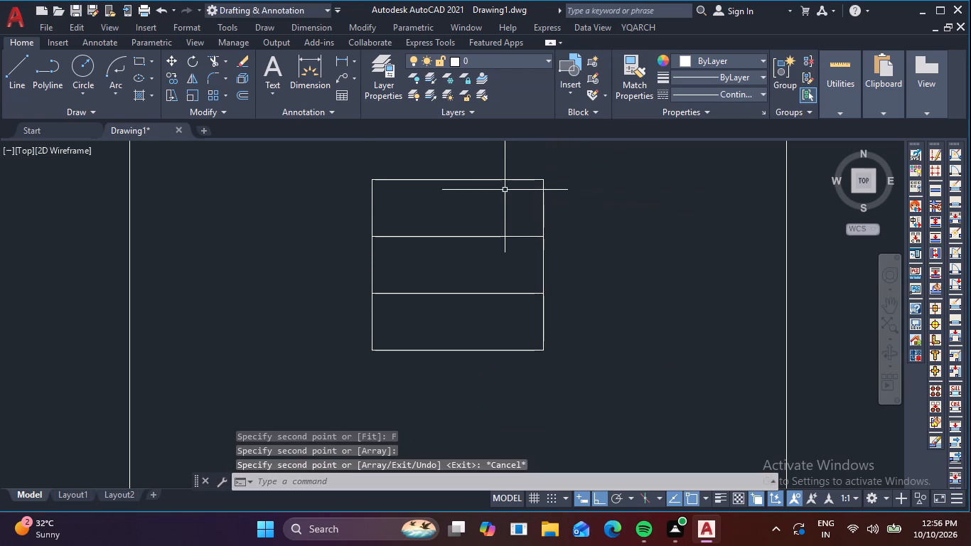
Delete the separate lines lying over the square's top and bottom edges, keeping the square's polyline.
click(505, 179)
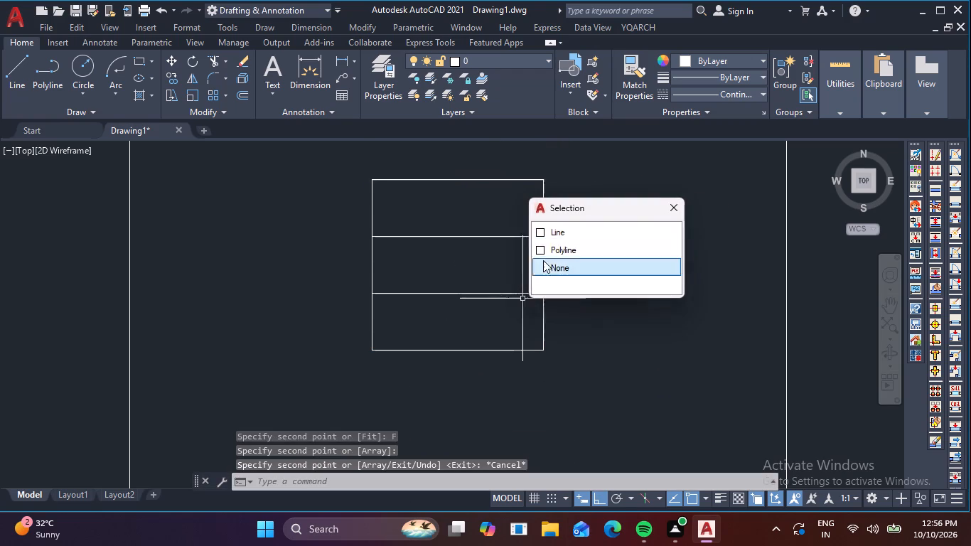
click(547, 232)
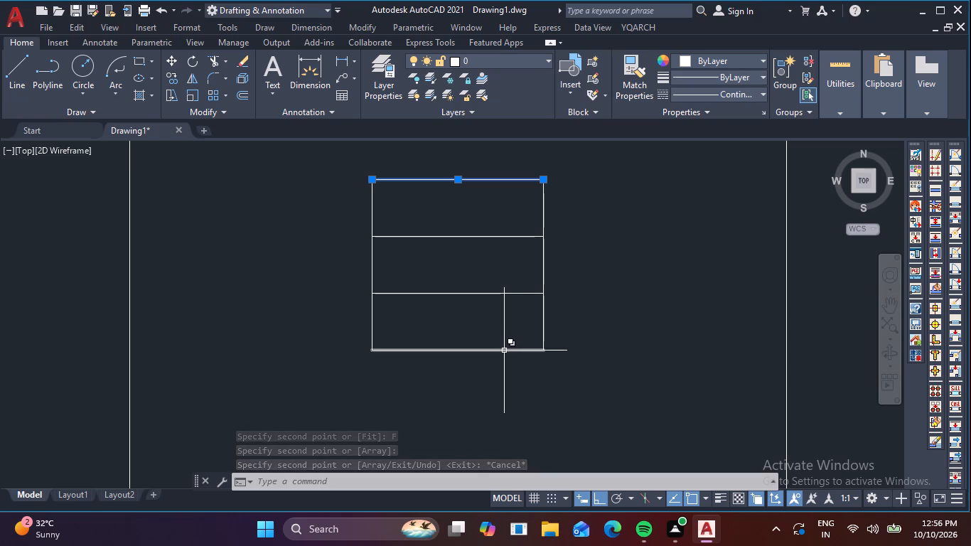
click(504, 350)
click(547, 405)
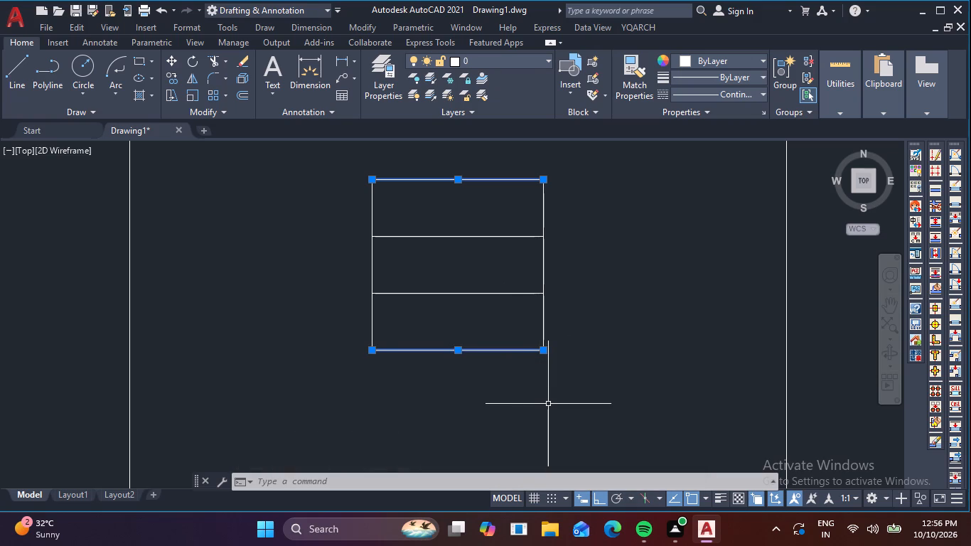
key(Delete)
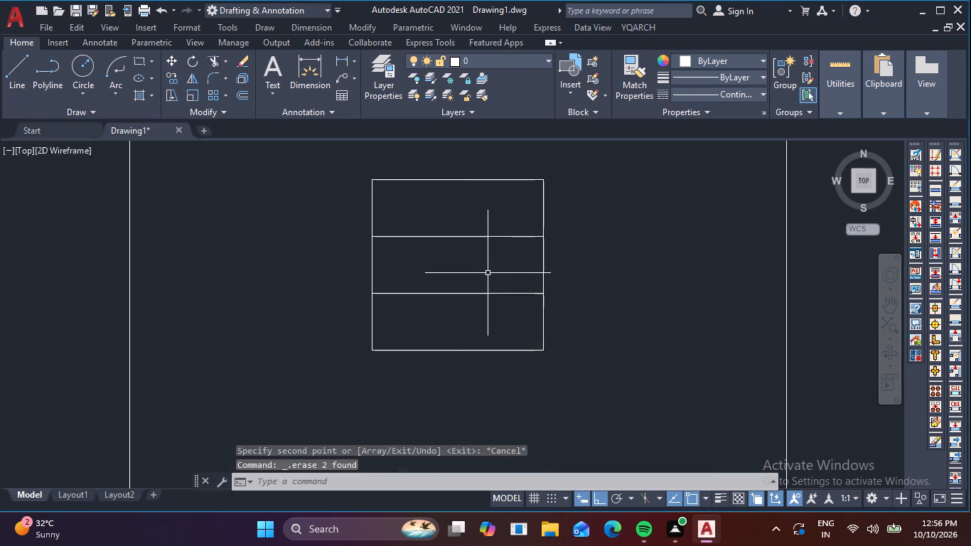
Rotate the two horizontal dividing lines 90° counterclockwise about the square's lower-left corner.
scroll(485, 266, up, 1)
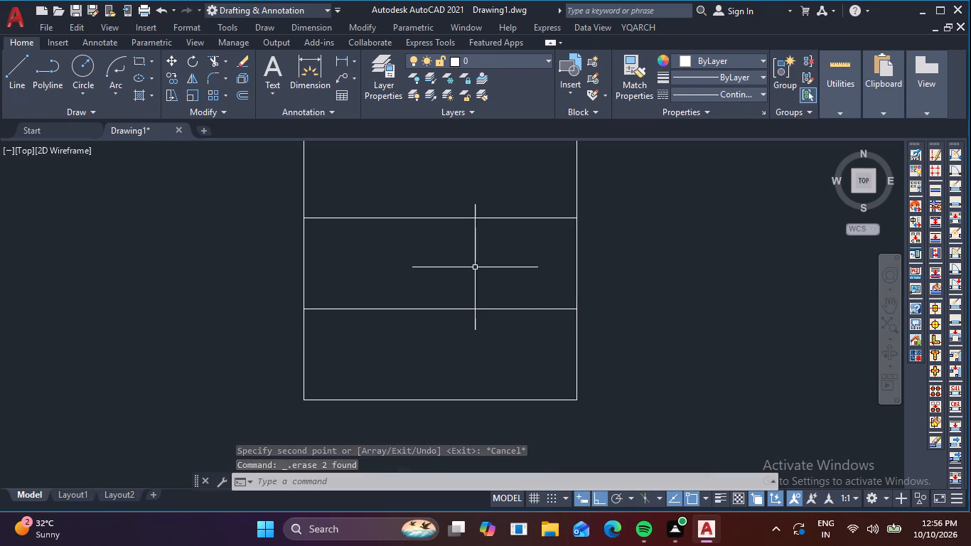
scroll(473, 267, down, 1)
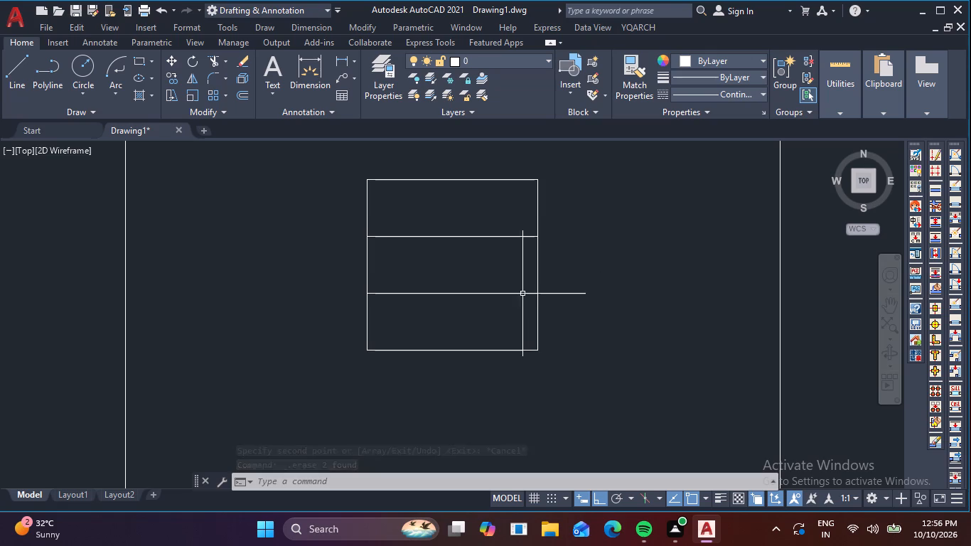
drag(515, 308, 512, 300)
click(452, 215)
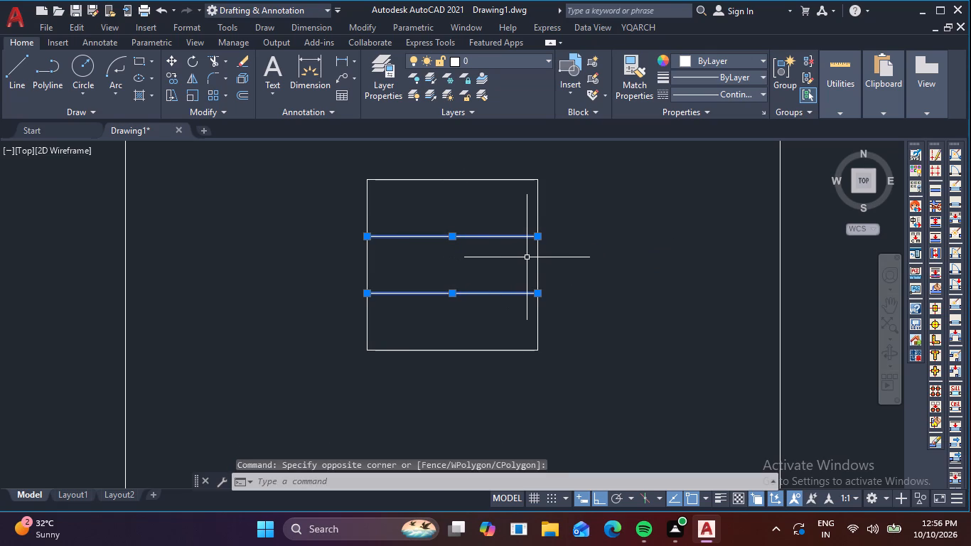
text(RO)
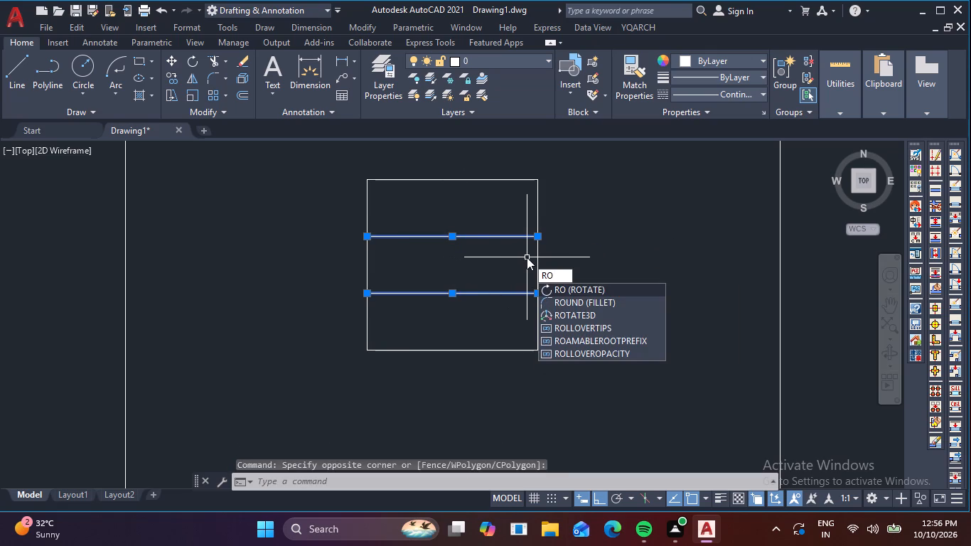
key(Return)
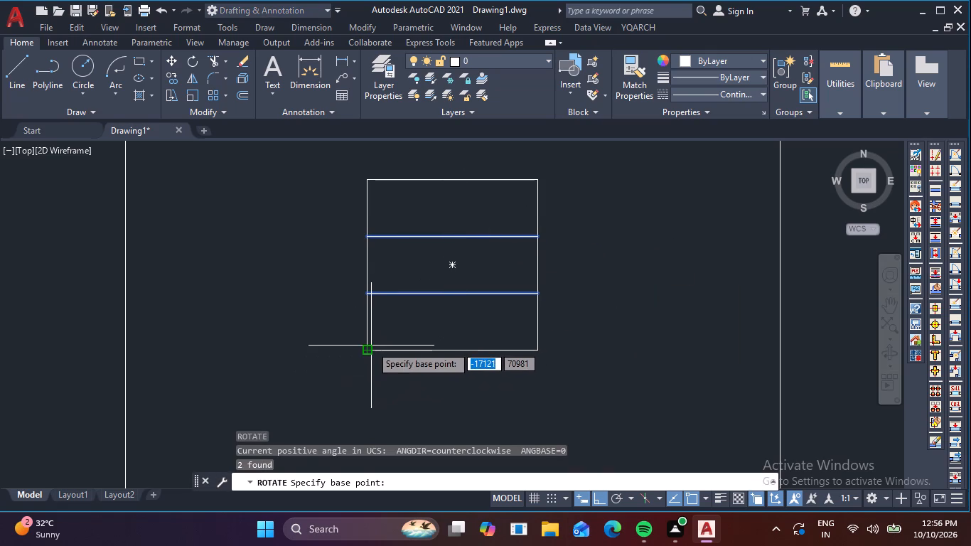
click(368, 350)
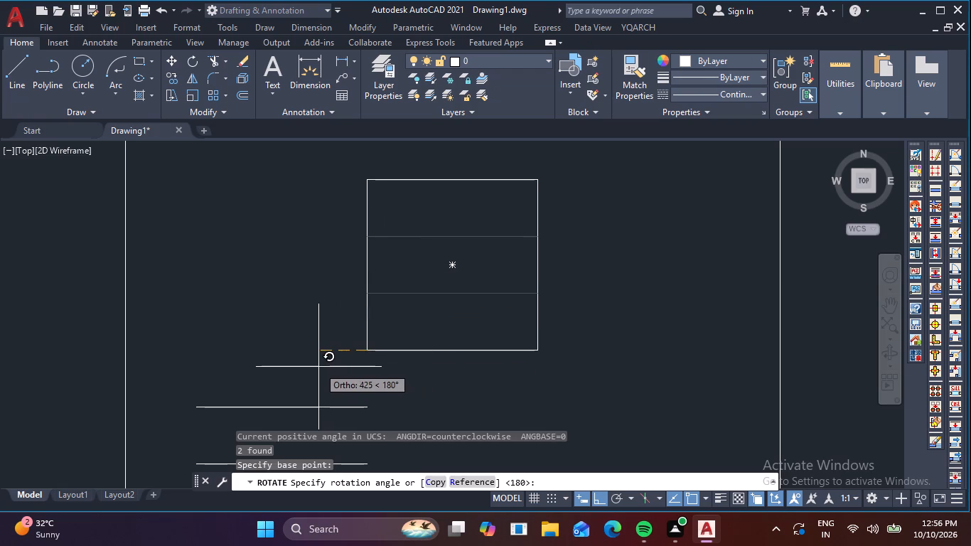
click(419, 252)
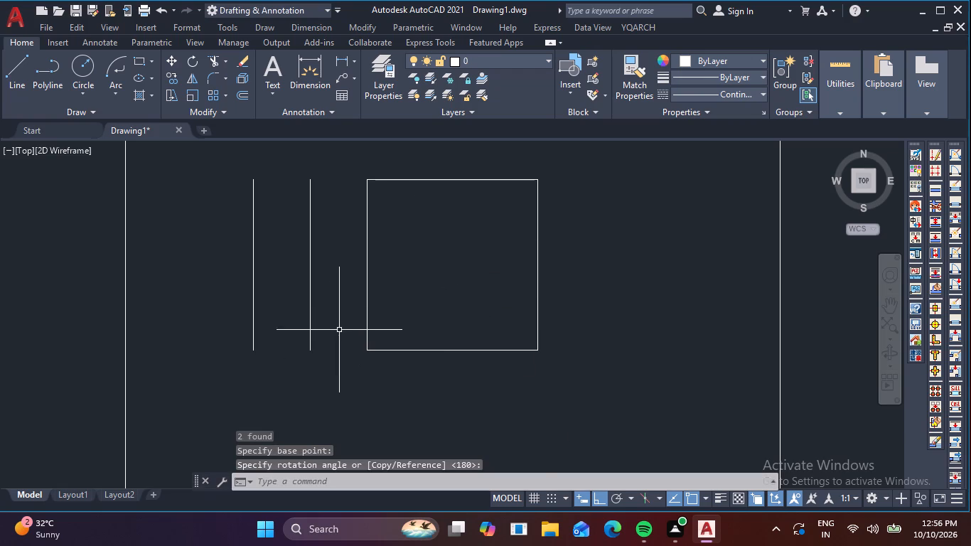
Move the two vertical lines into the square, using its lower-left corner as base point and its lower-right corner as destination.
drag(336, 333, 314, 319)
click(207, 255)
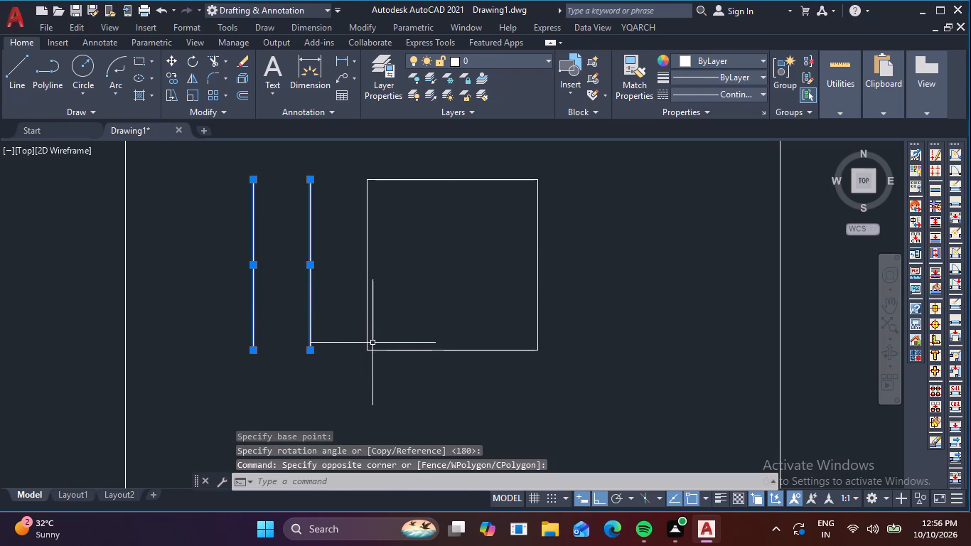
key(m)
key(space)
click(371, 348)
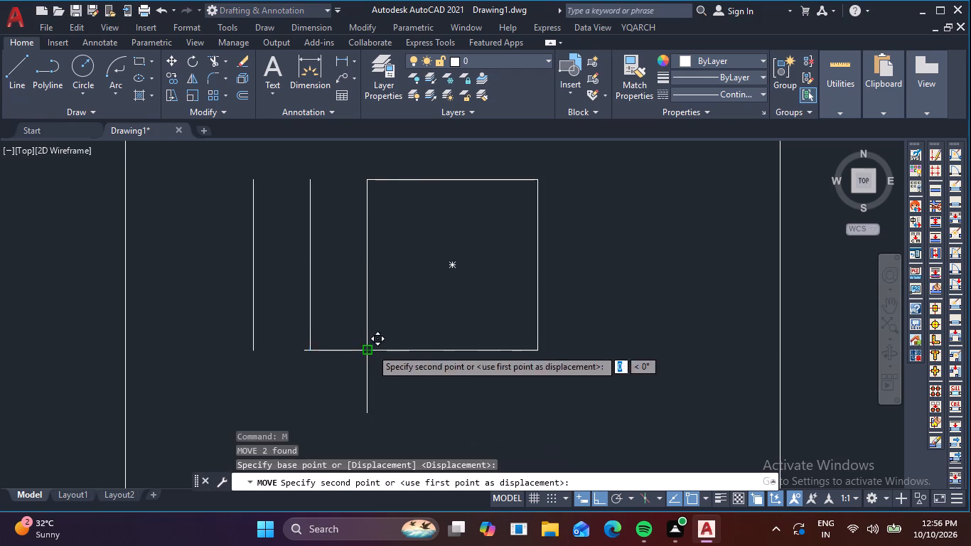
click(537, 351)
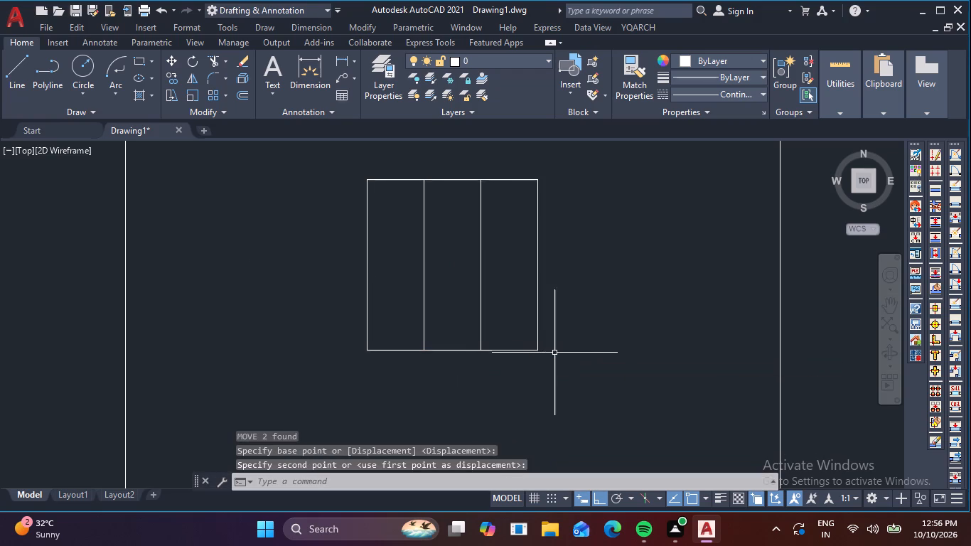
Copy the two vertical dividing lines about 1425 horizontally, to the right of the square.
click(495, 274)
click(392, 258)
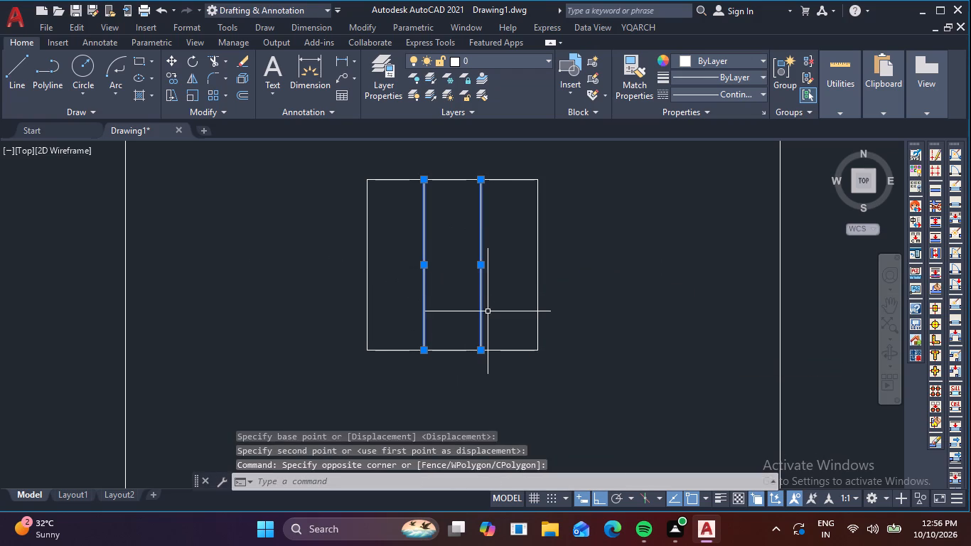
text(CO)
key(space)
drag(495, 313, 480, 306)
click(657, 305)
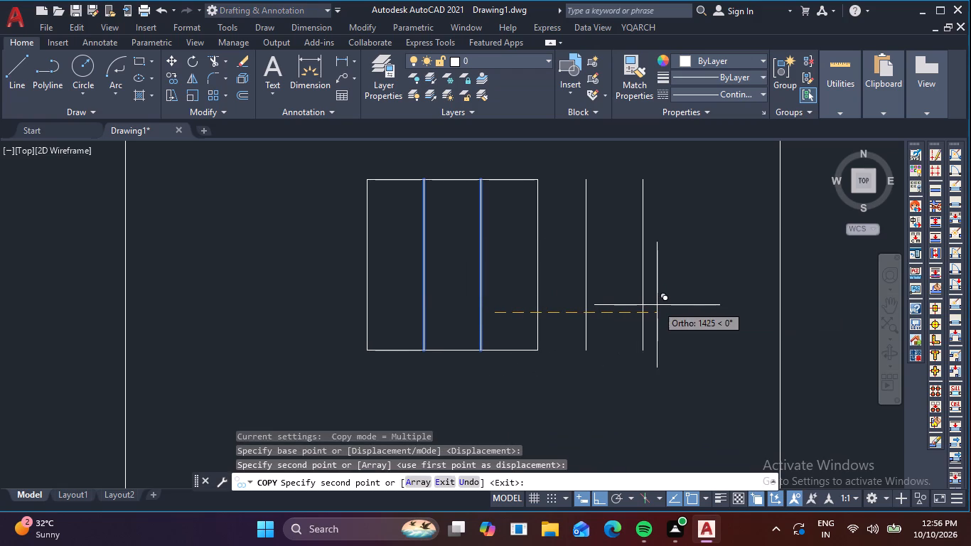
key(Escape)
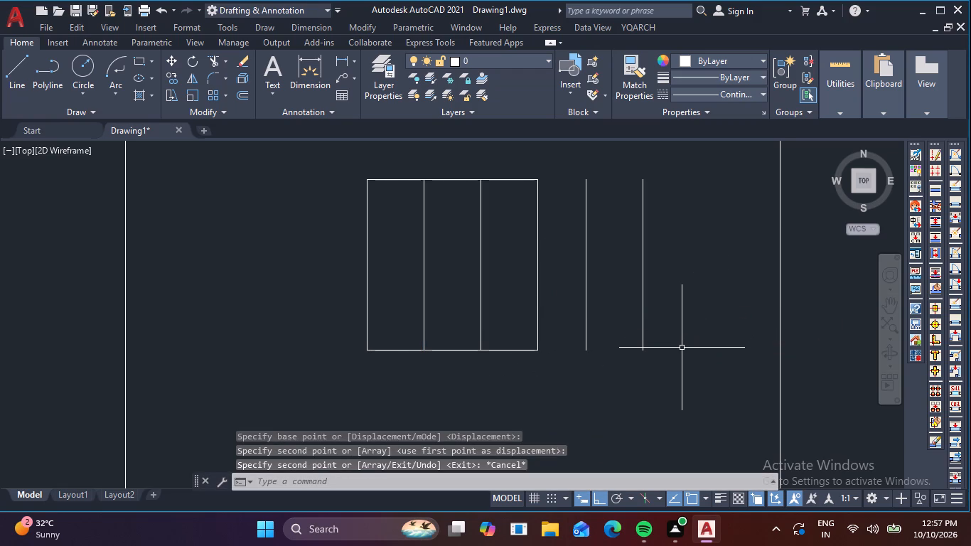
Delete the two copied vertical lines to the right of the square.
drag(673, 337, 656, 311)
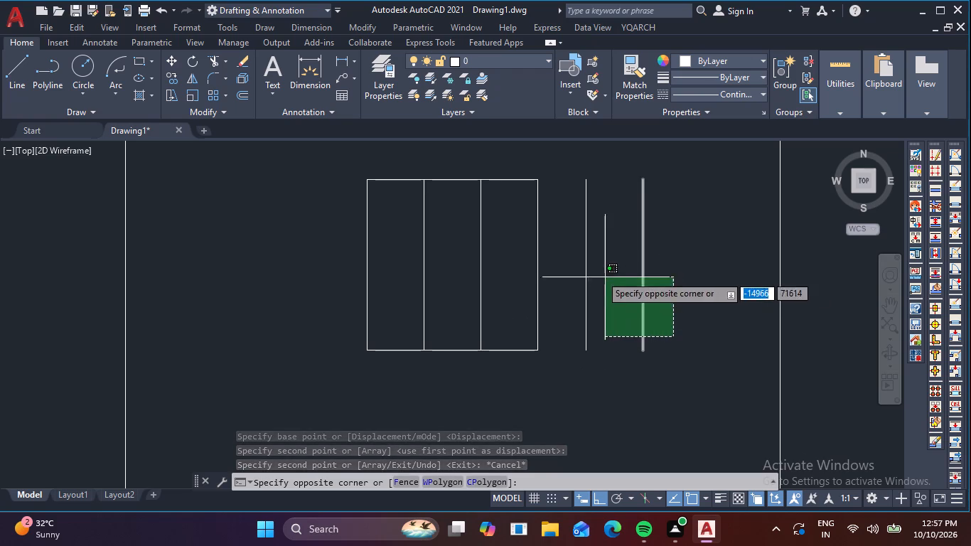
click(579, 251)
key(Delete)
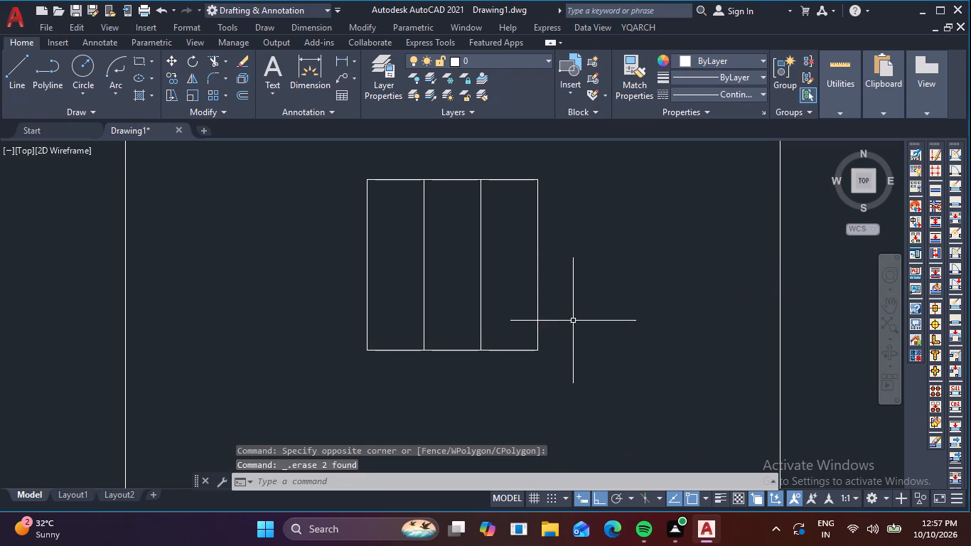
Draw a vertical line along the square's right edge, from its upper-right corner to its lower-right corner.
text(L)
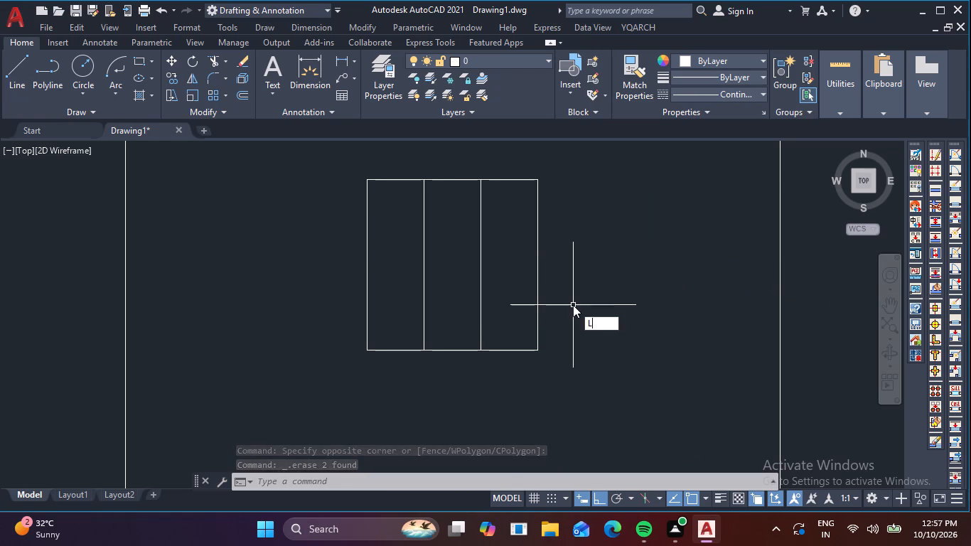
key(space)
click(535, 181)
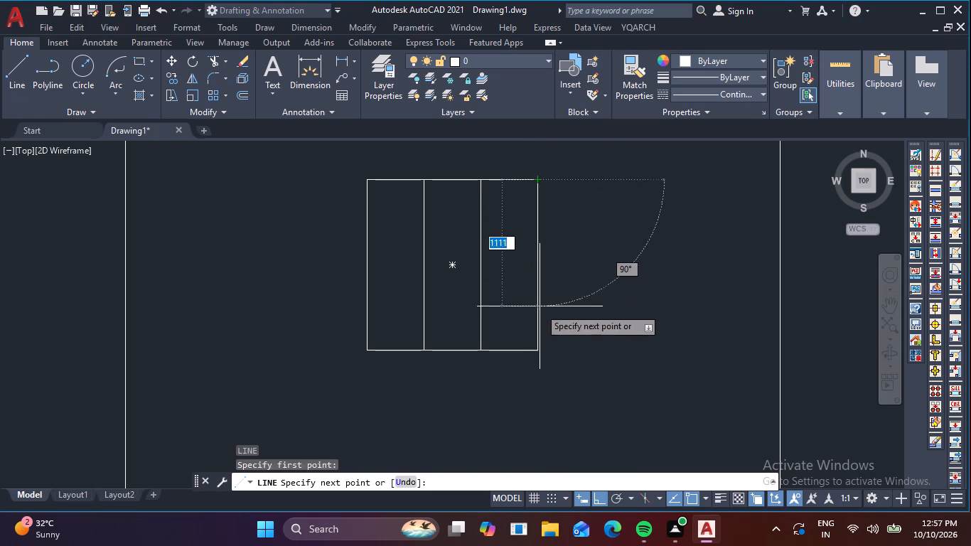
click(539, 348)
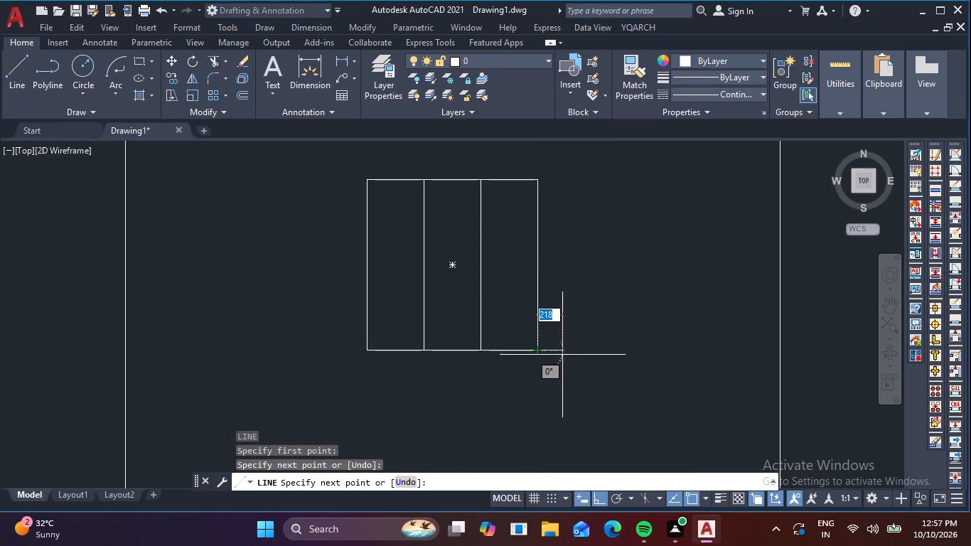
key(Escape)
Copy the two vertical dividing lines and the right-edge line horizontally to the right of the square, using its lower-right corner as base point.
drag(508, 298, 479, 288)
click(392, 263)
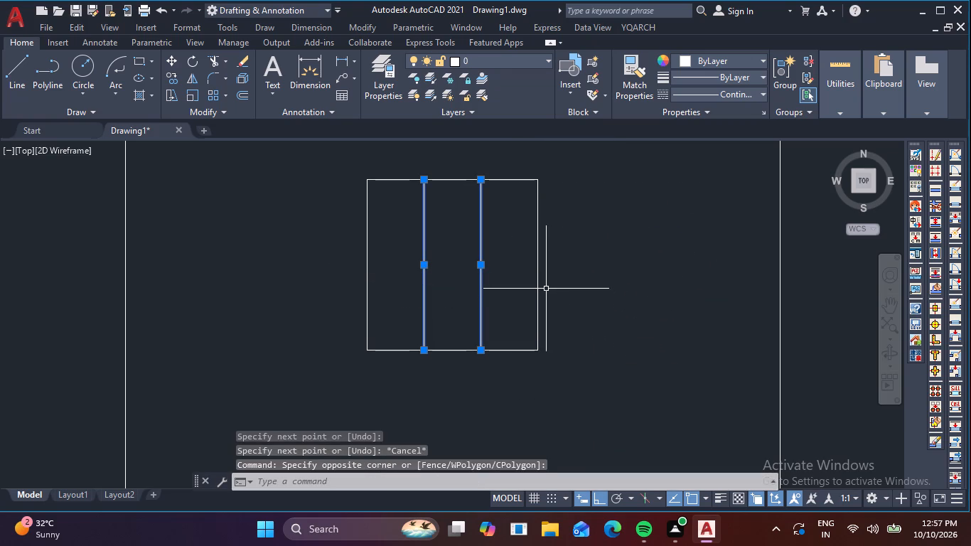
click(536, 280)
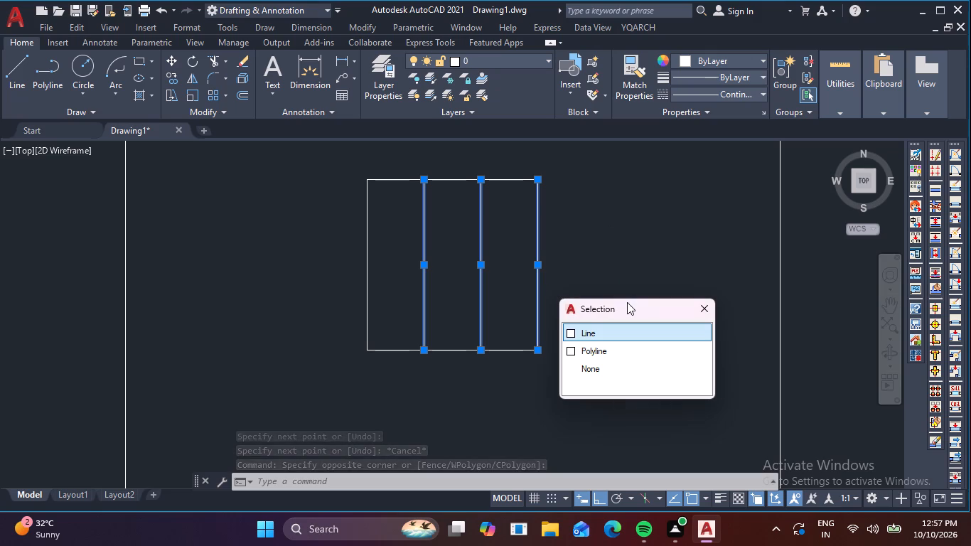
key(c)
click(616, 329)
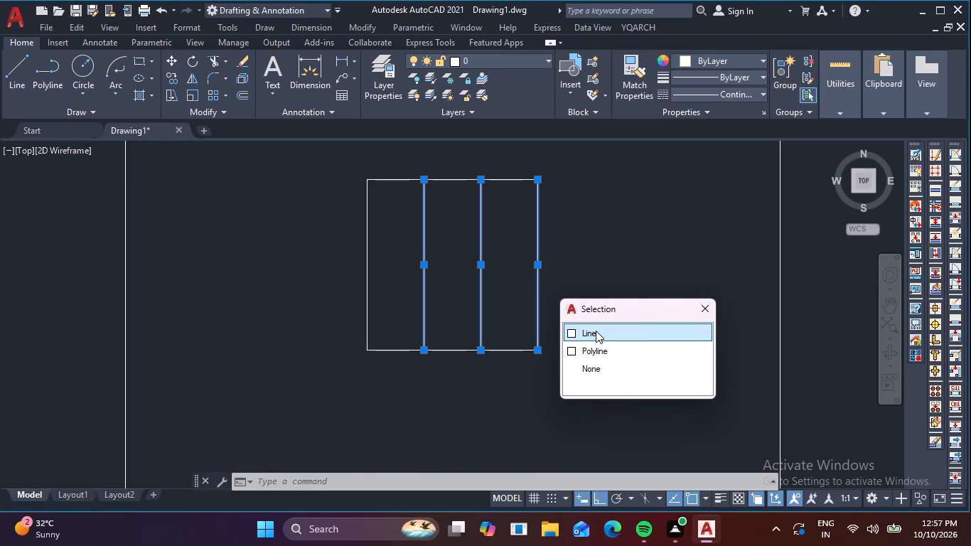
click(572, 335)
click(572, 327)
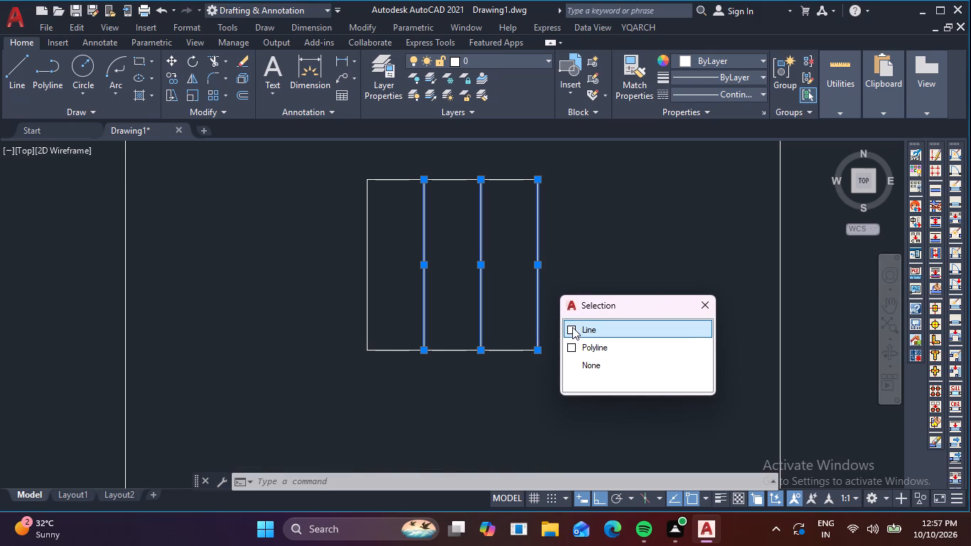
key(c)
key(o)
key(space)
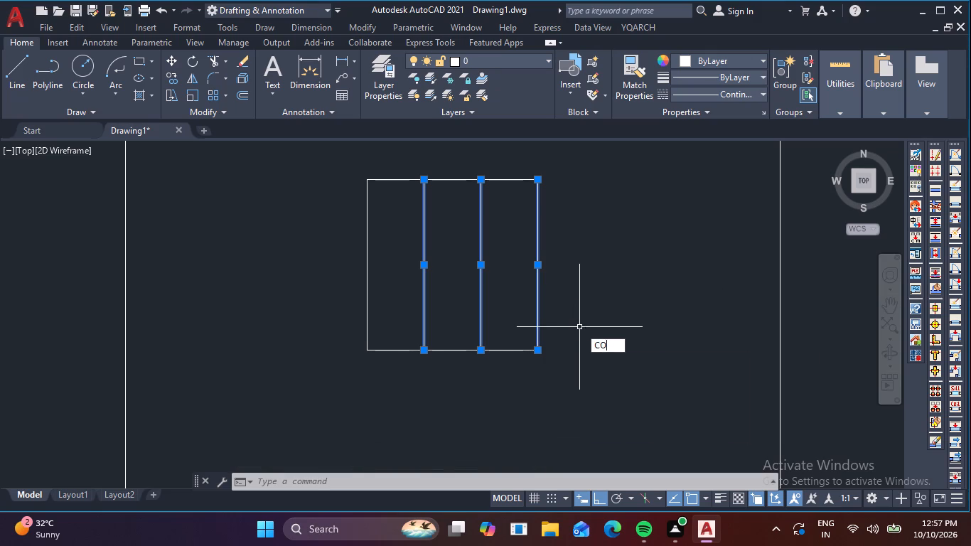
click(541, 351)
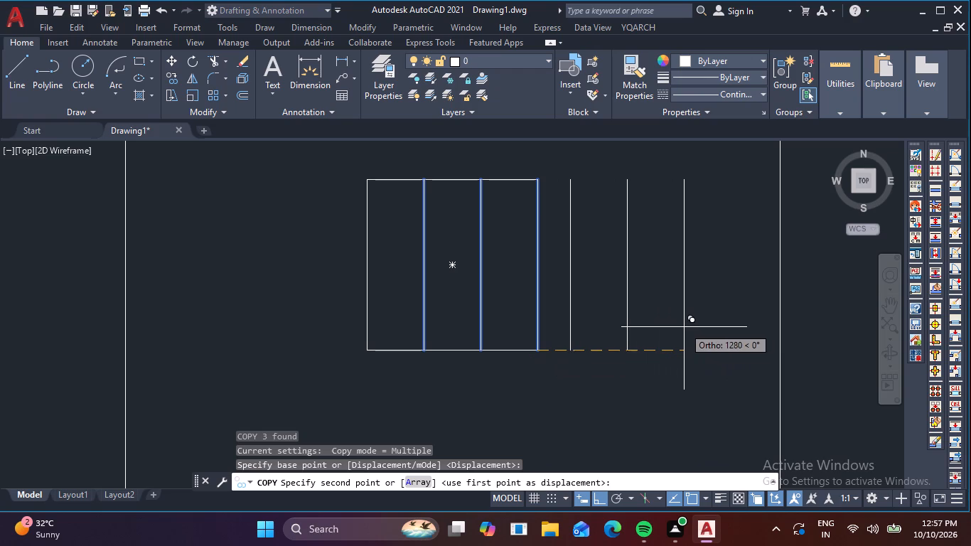
click(704, 332)
key(Escape)
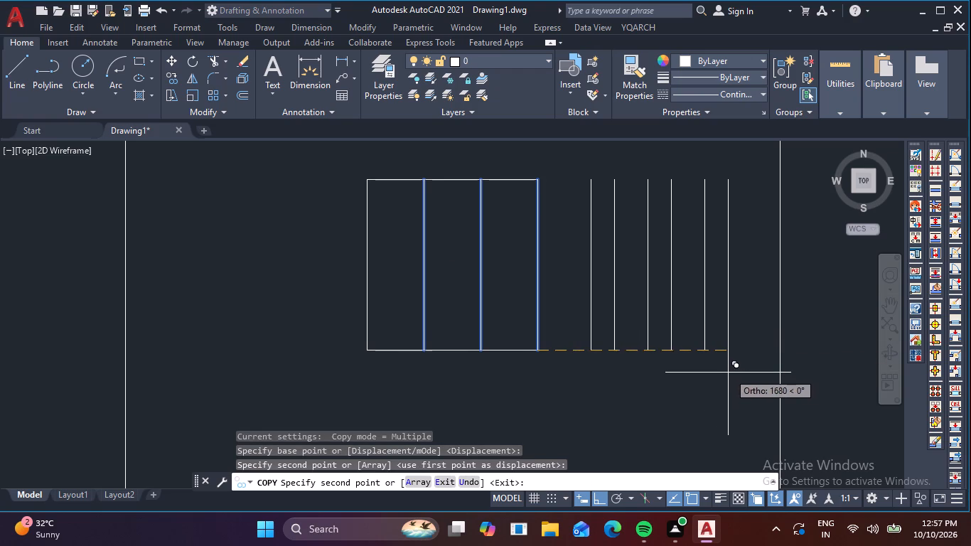
Rotate the three copied lines 90° clockwise about the lower end of the rightmost copied line.
drag(727, 355, 680, 326)
click(583, 296)
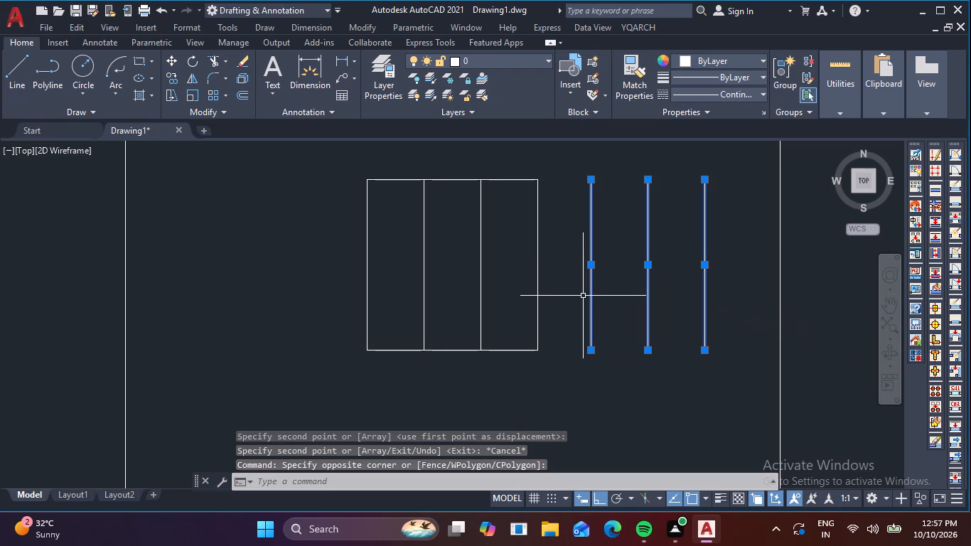
text(RO)
key(space)
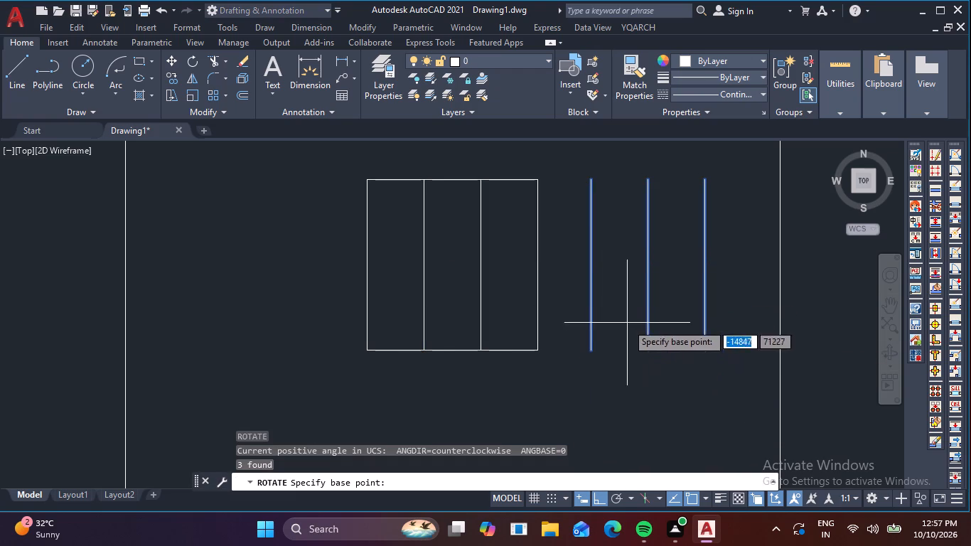
click(706, 348)
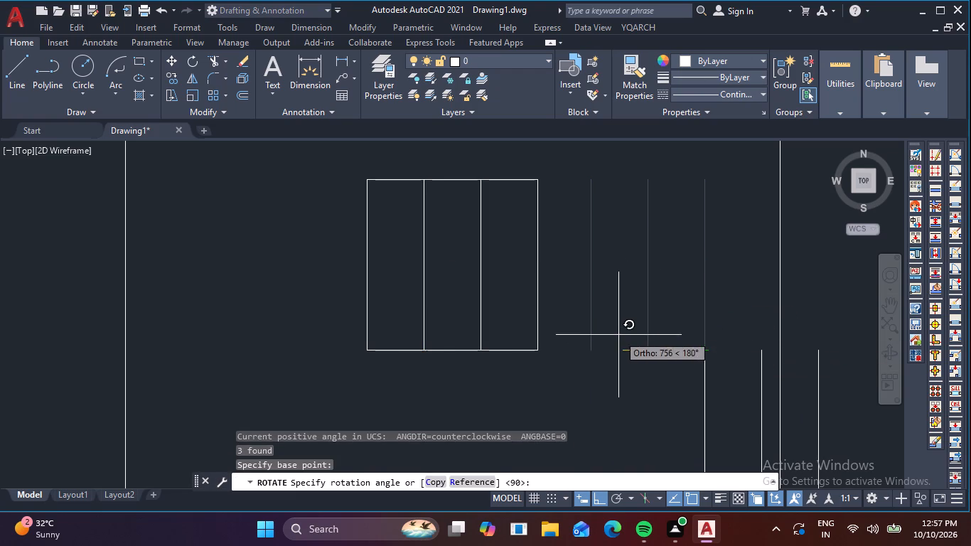
click(707, 387)
Move the three horizontal lines into the square, from the bottom line's left end to the square's lower-left corner.
drag(748, 381, 744, 373)
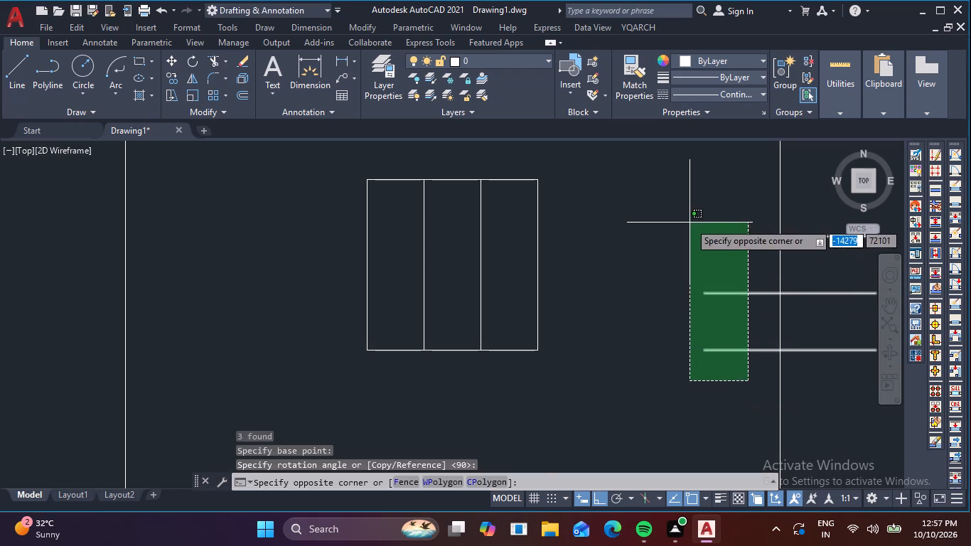
click(686, 222)
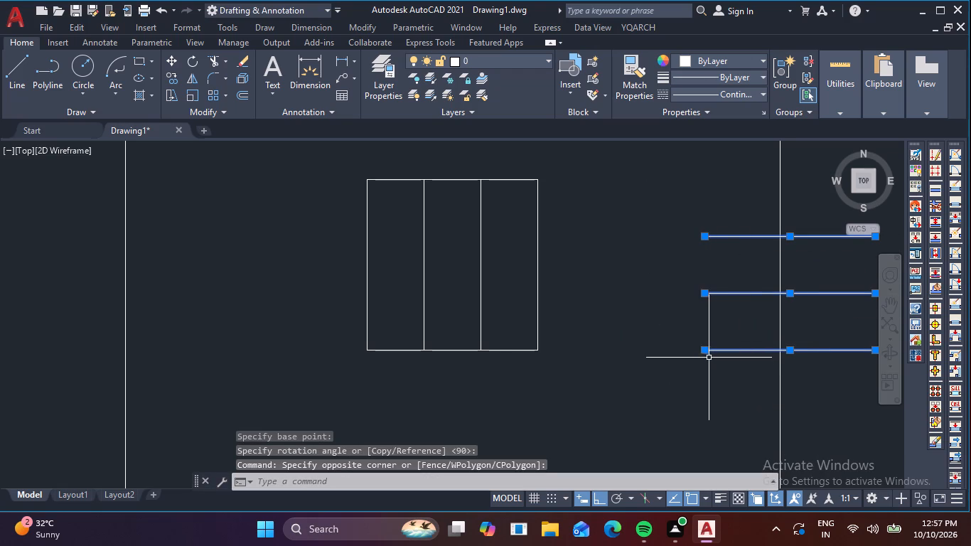
key(m)
key(space)
click(702, 349)
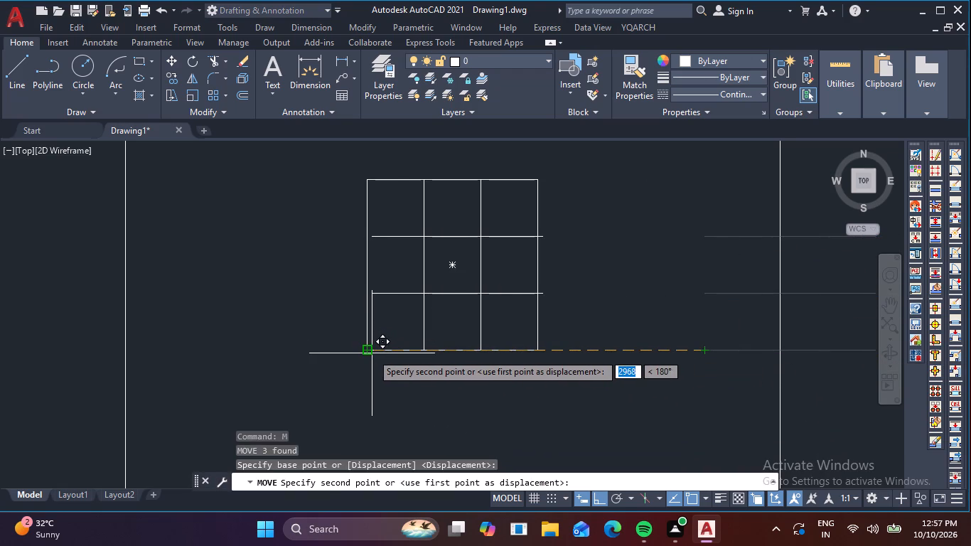
scroll(370, 336, up, 2)
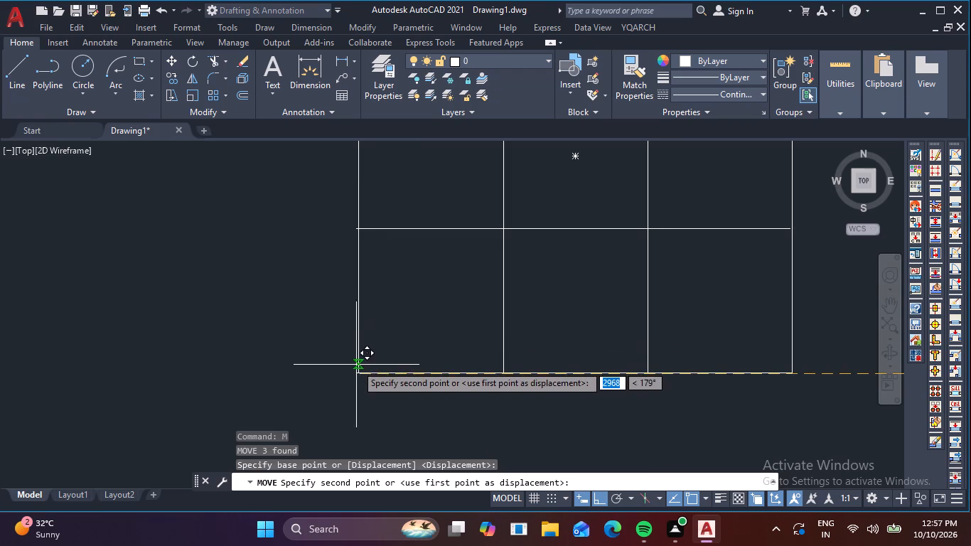
click(361, 373)
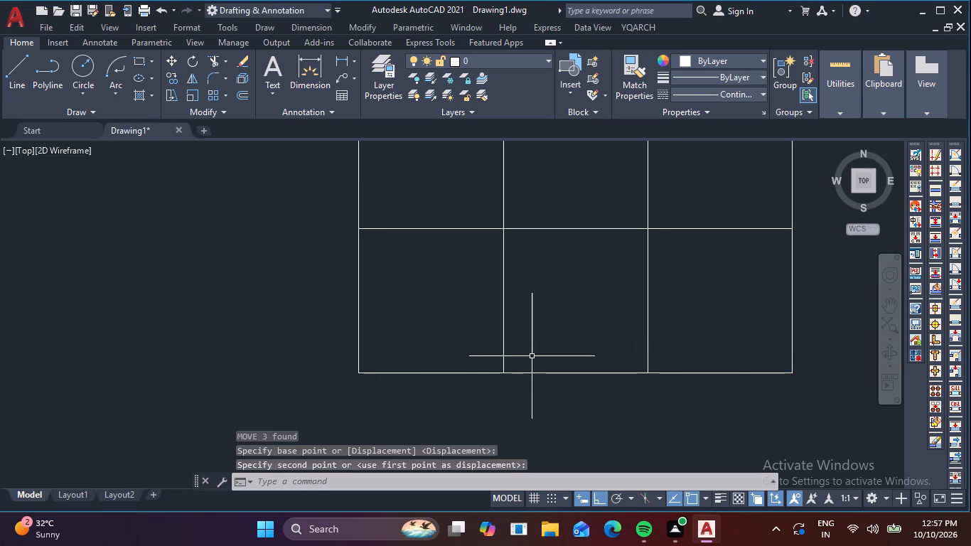
key(Escape)
Delete the duplicate line lying on the square's bottom edge, keeping the square's polyline.
click(548, 373)
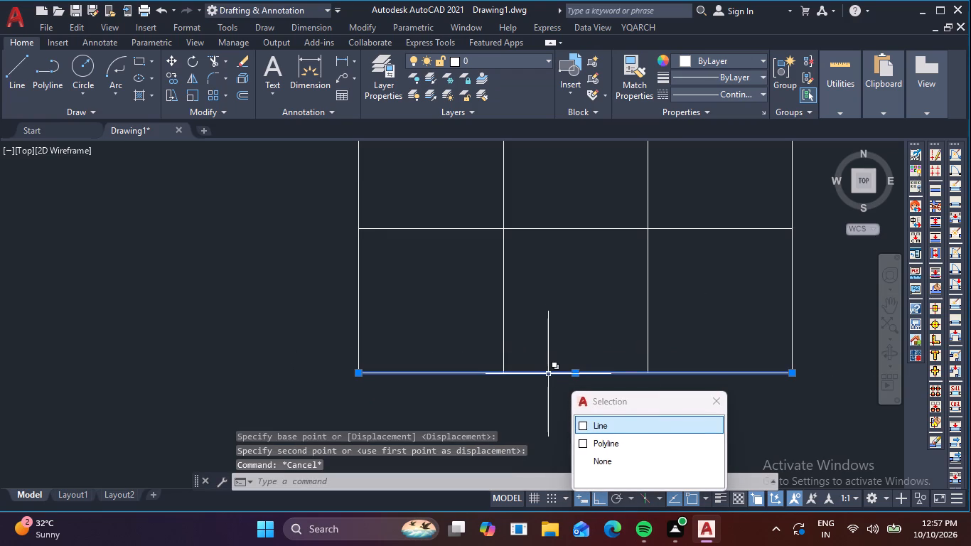
click(584, 424)
key(Delete)
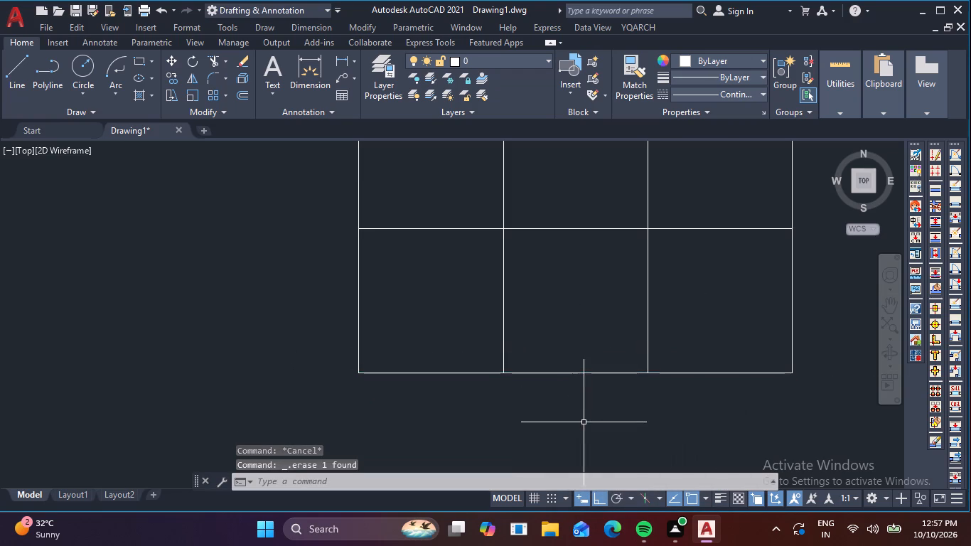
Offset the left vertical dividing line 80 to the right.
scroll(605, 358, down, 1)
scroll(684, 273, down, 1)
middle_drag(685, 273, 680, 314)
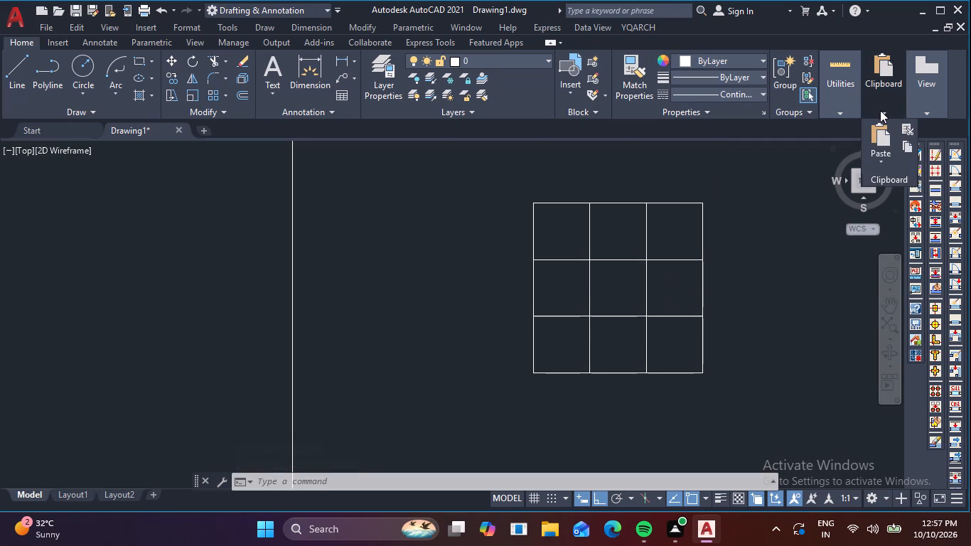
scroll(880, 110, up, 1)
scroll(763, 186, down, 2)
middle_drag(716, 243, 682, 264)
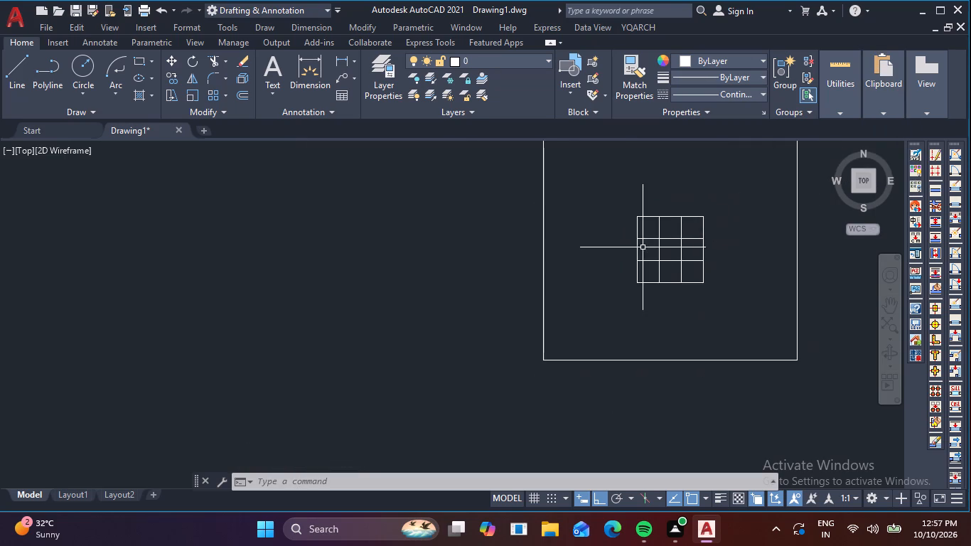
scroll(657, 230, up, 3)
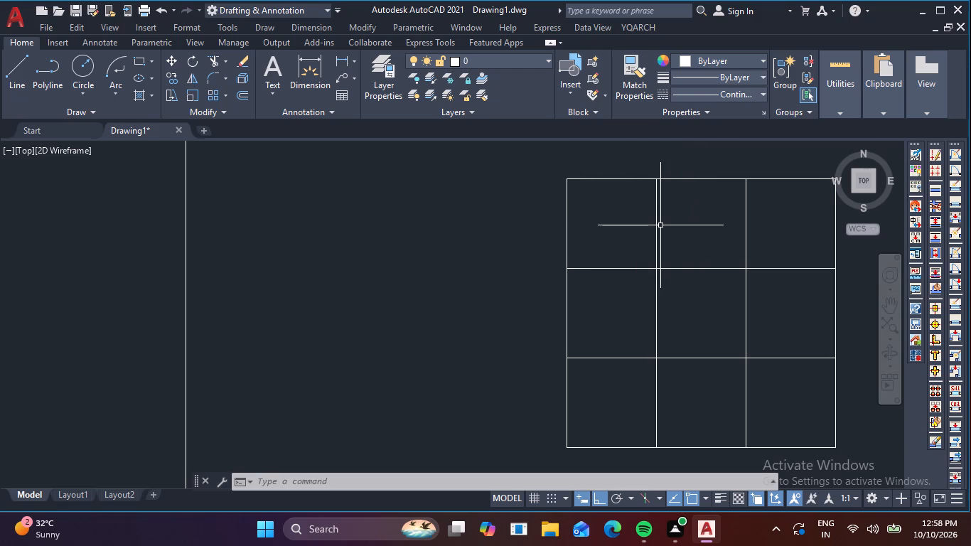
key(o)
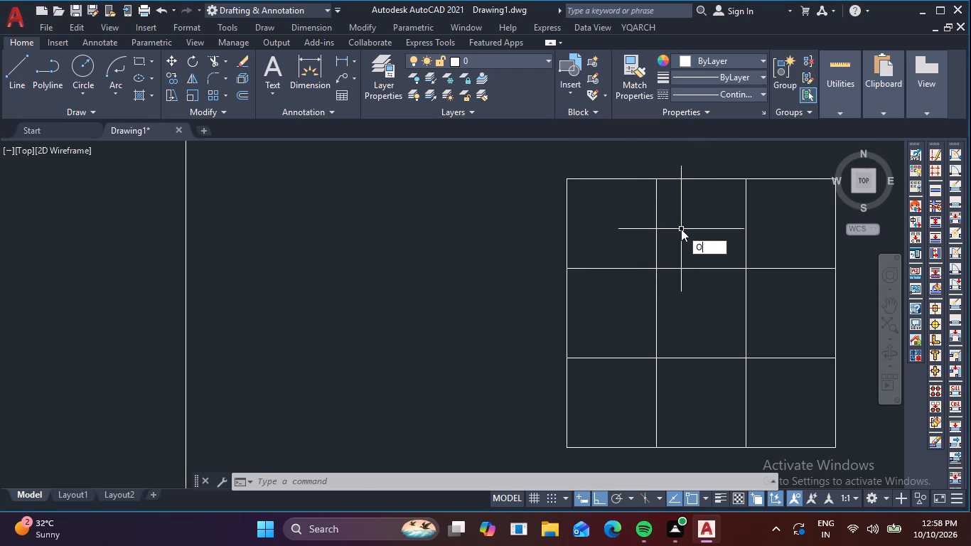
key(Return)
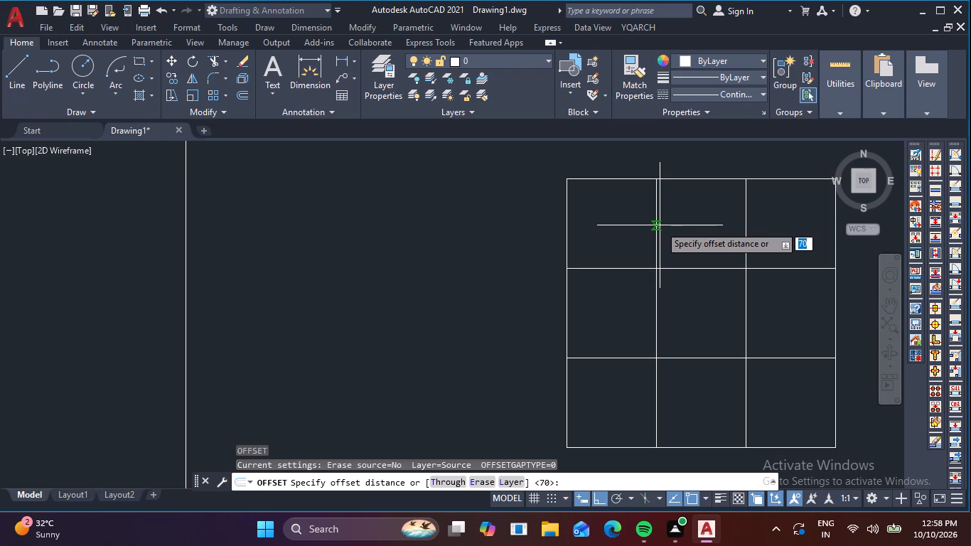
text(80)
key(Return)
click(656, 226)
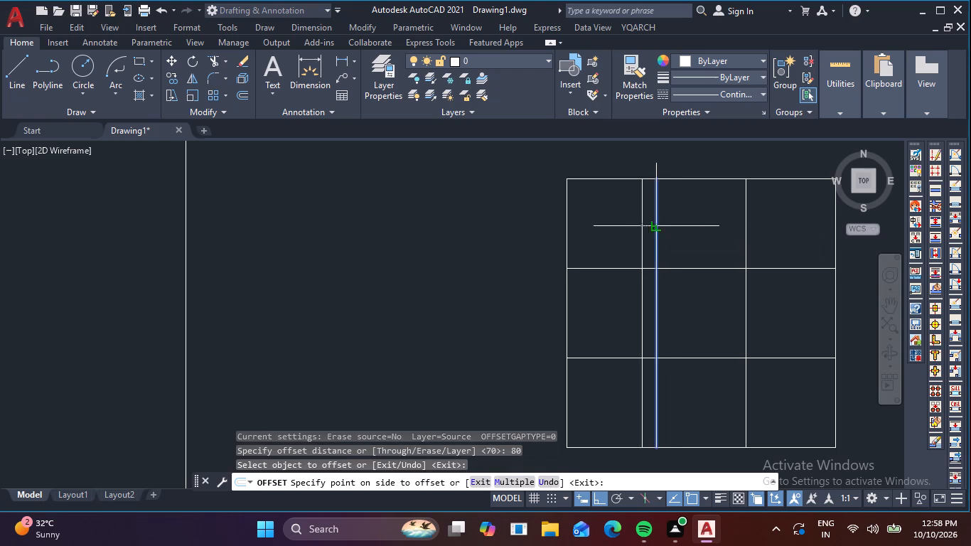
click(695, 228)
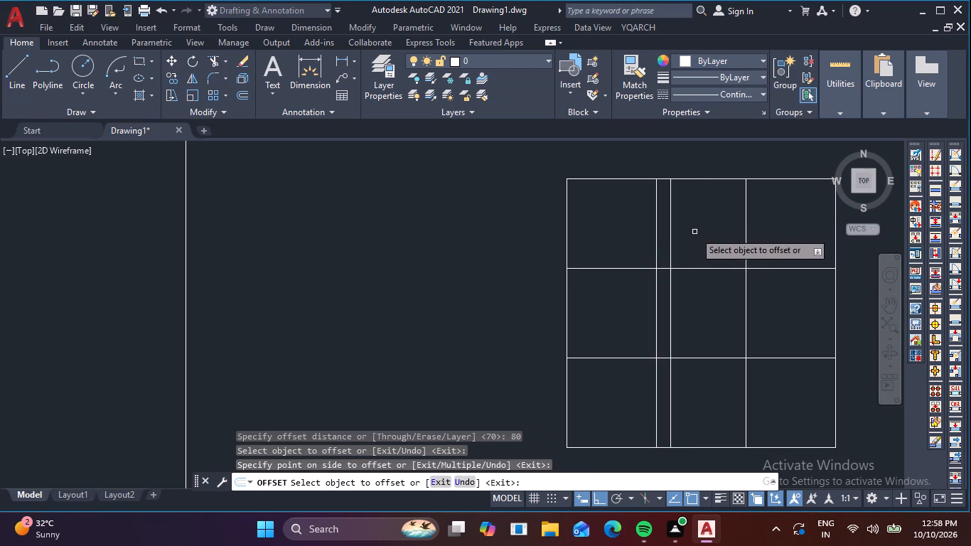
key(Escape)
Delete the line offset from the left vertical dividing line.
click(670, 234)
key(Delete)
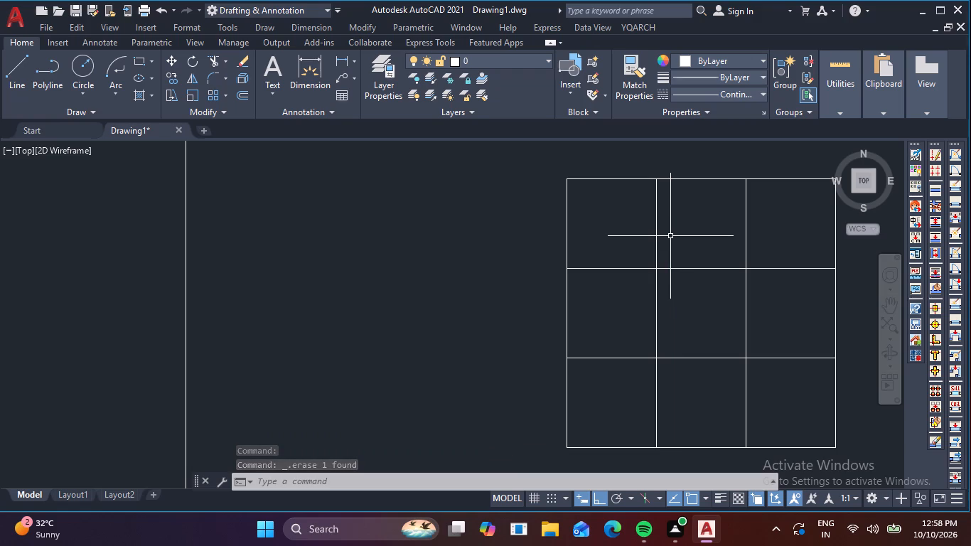
Offset each of the two vertical dividing lines 40 to both sides.
key(o)
key(Return)
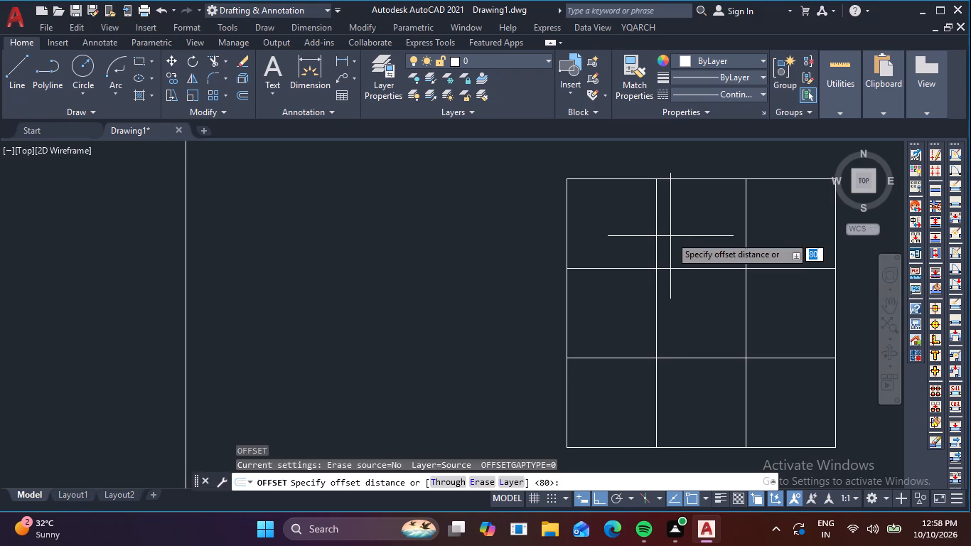
key(4)
key(0)
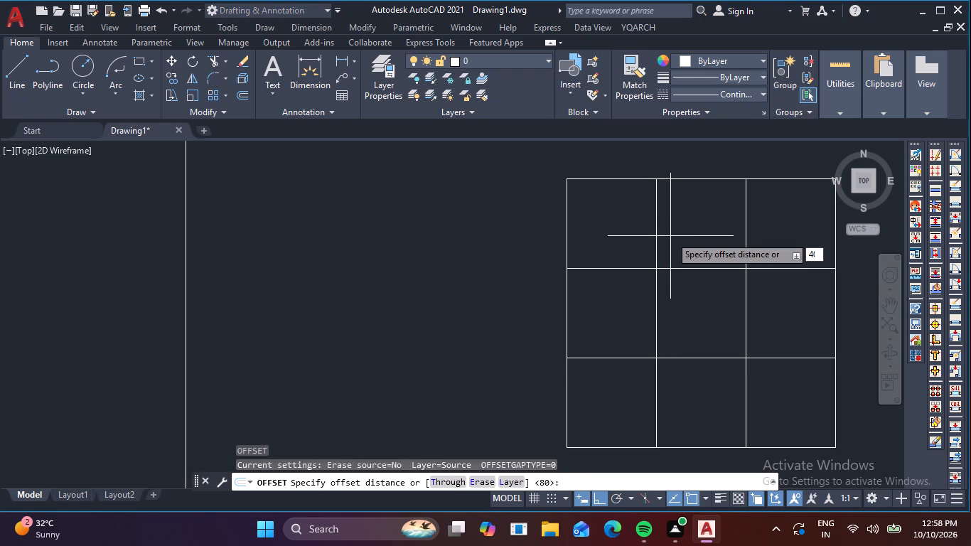
key(Return)
click(655, 233)
click(685, 233)
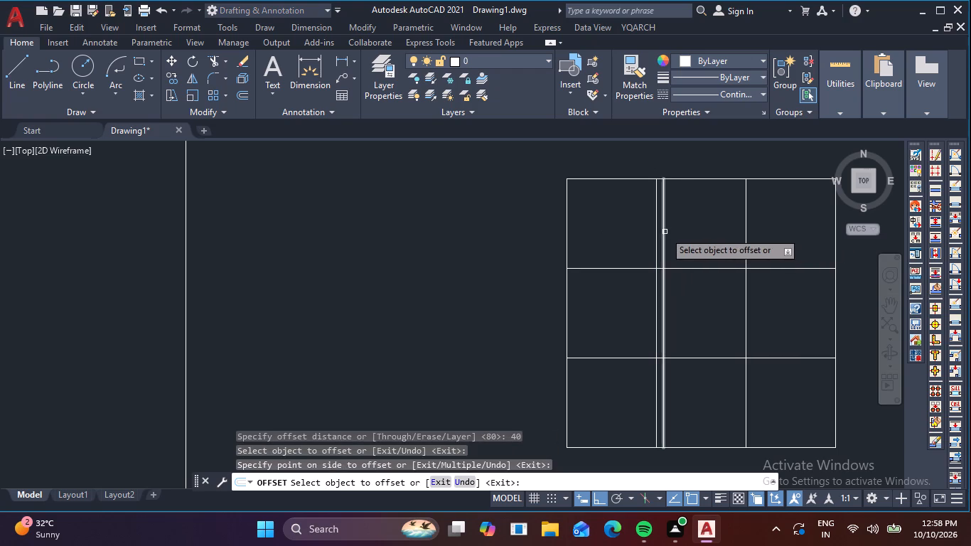
scroll(655, 239, down, 5)
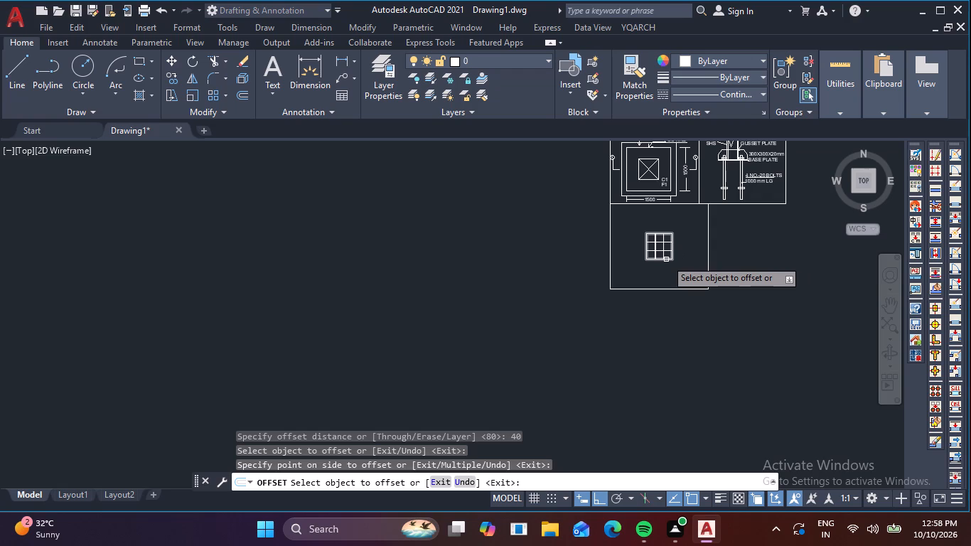
scroll(644, 224, up, 4)
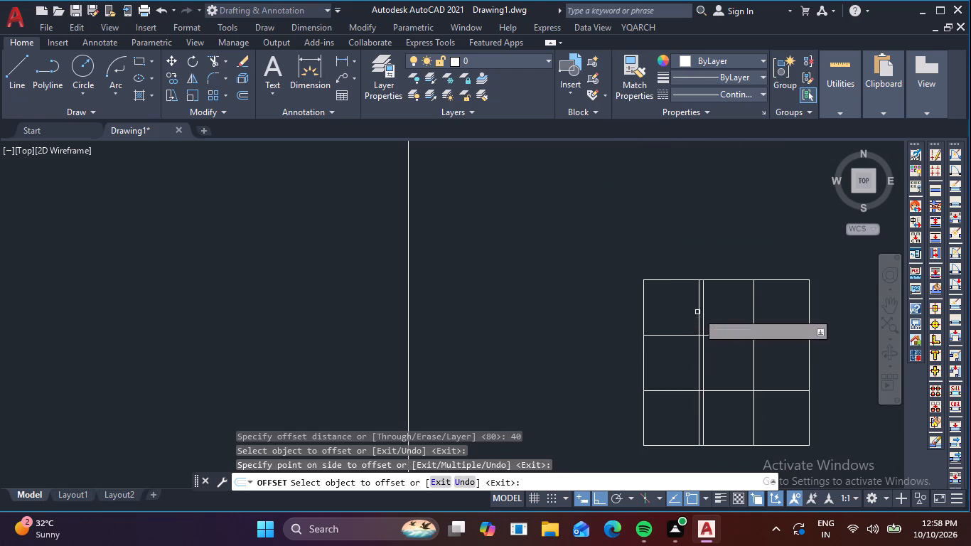
click(700, 309)
click(658, 321)
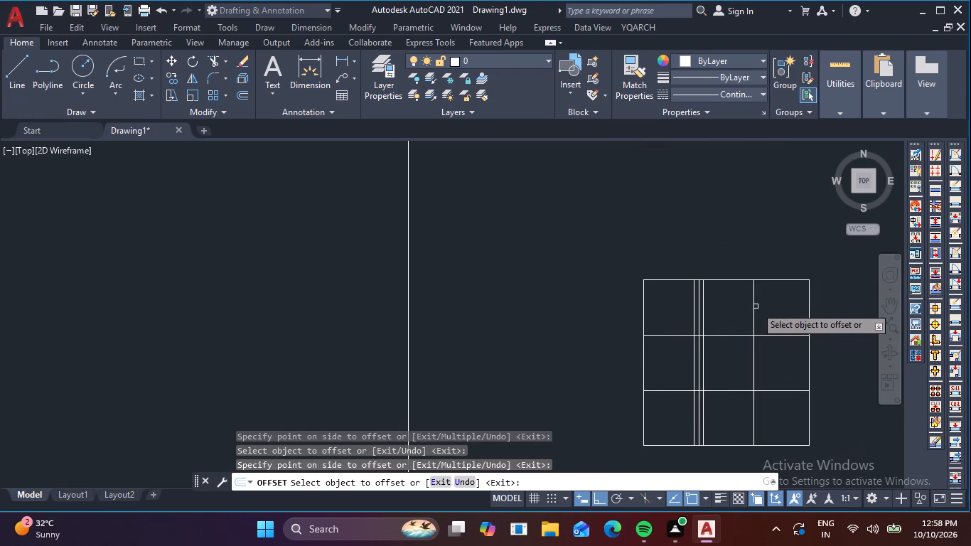
click(753, 309)
click(763, 311)
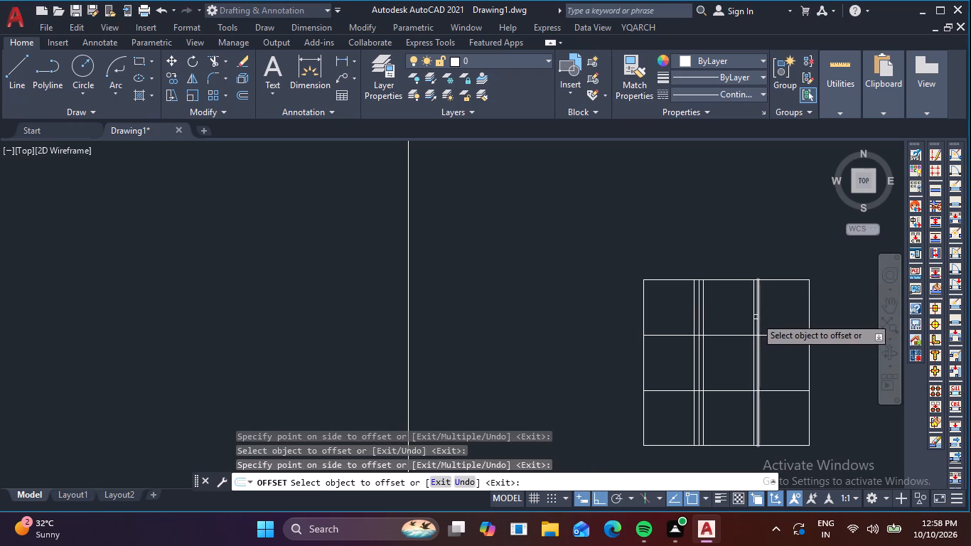
click(753, 317)
click(714, 328)
Offset each of the two horizontal dividing lines 40 to both sides.
click(729, 336)
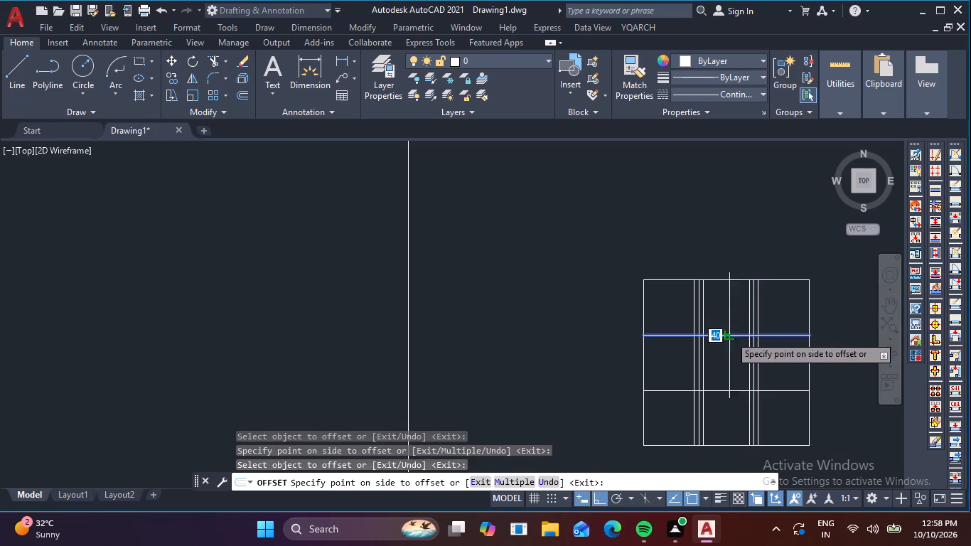
click(739, 319)
click(736, 336)
click(731, 354)
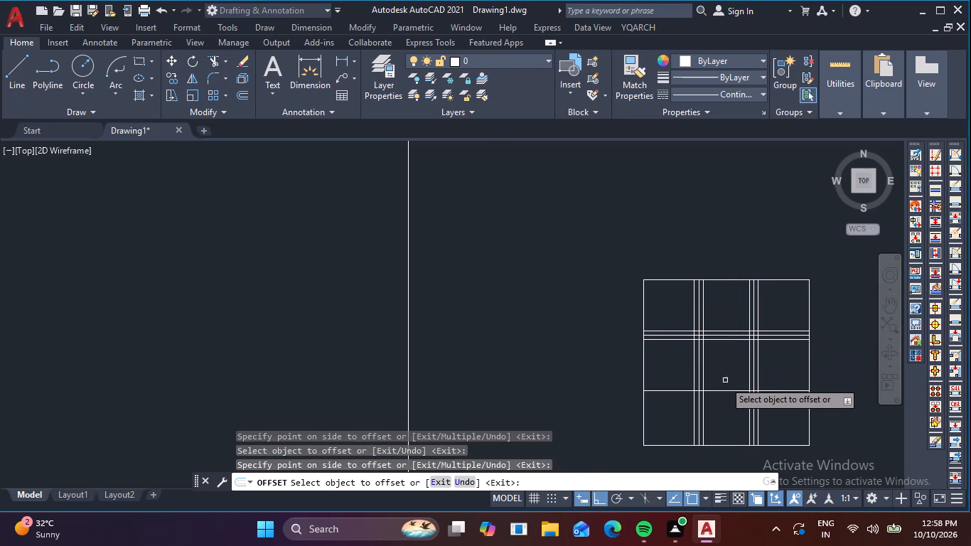
click(726, 390)
click(728, 380)
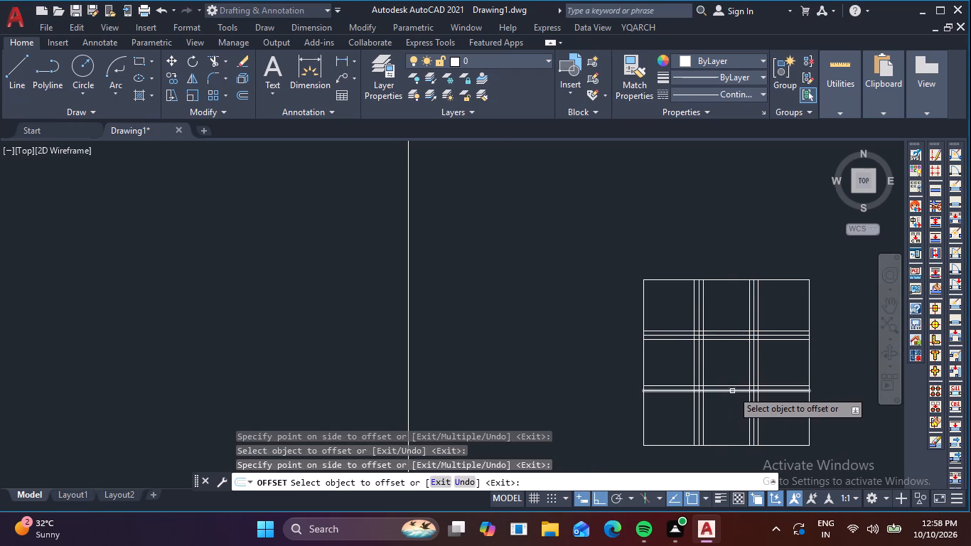
click(733, 389)
click(736, 400)
scroll(736, 395, up, 1)
middle_drag(721, 433, 740, 417)
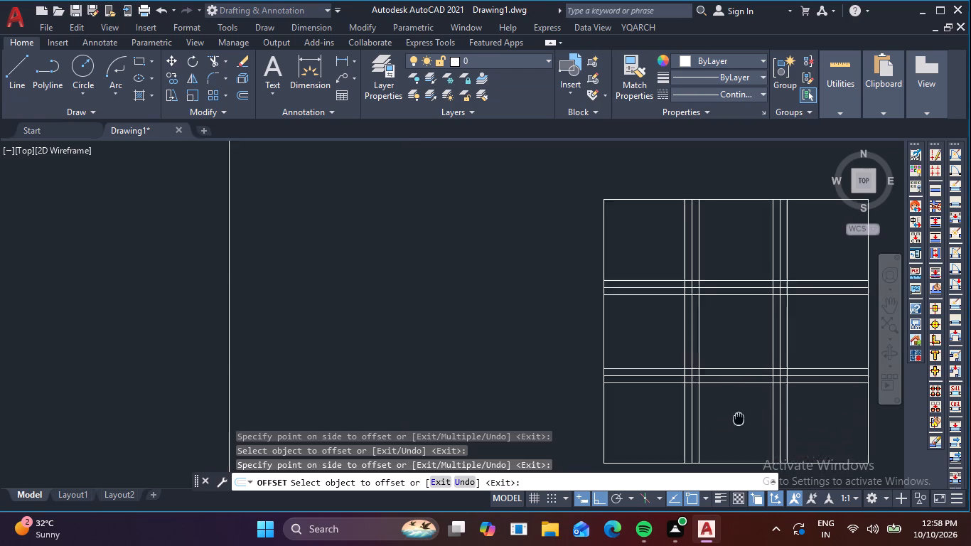
middle_drag(740, 417, 758, 405)
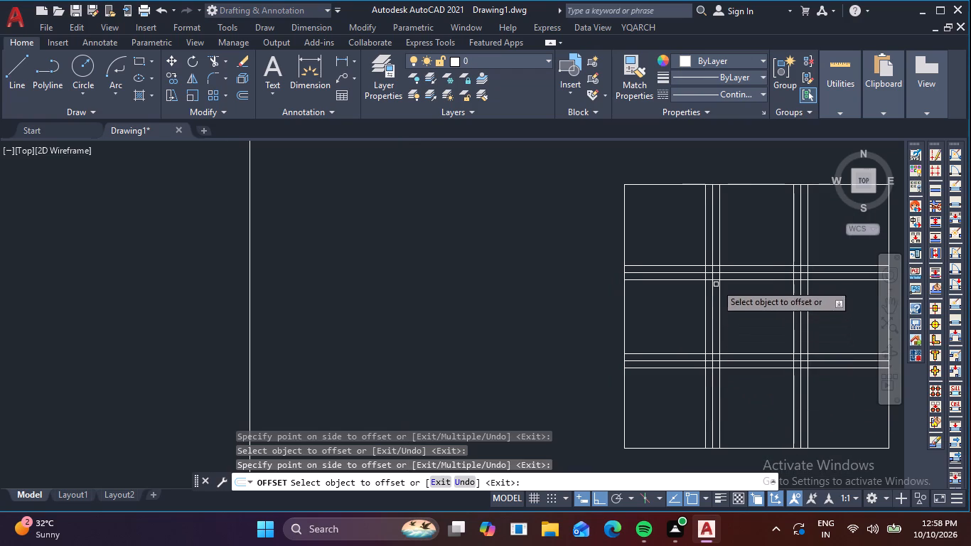
scroll(714, 278, up, 2)
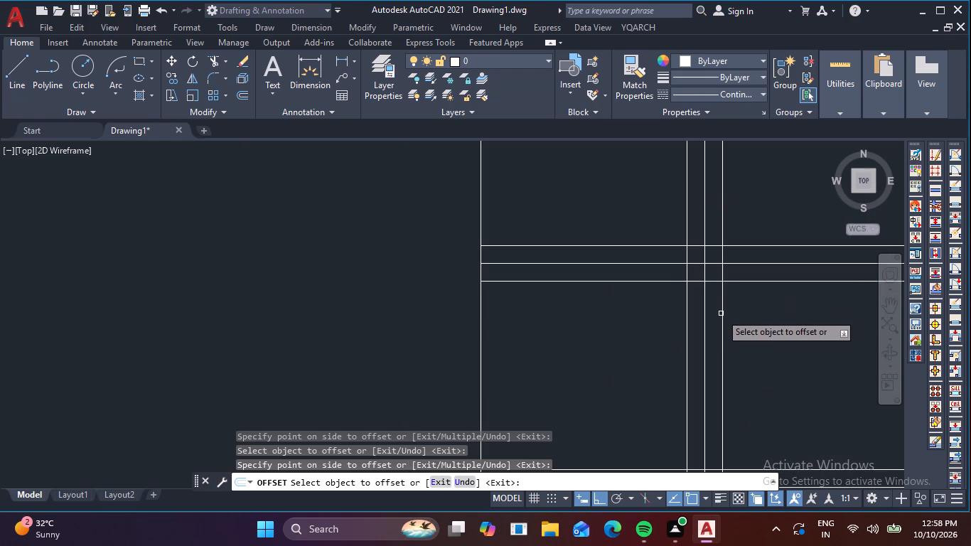
key(Escape)
Trim the centre lines of both vertical strips above the upper horizontal strip.
text(TR)
key(space)
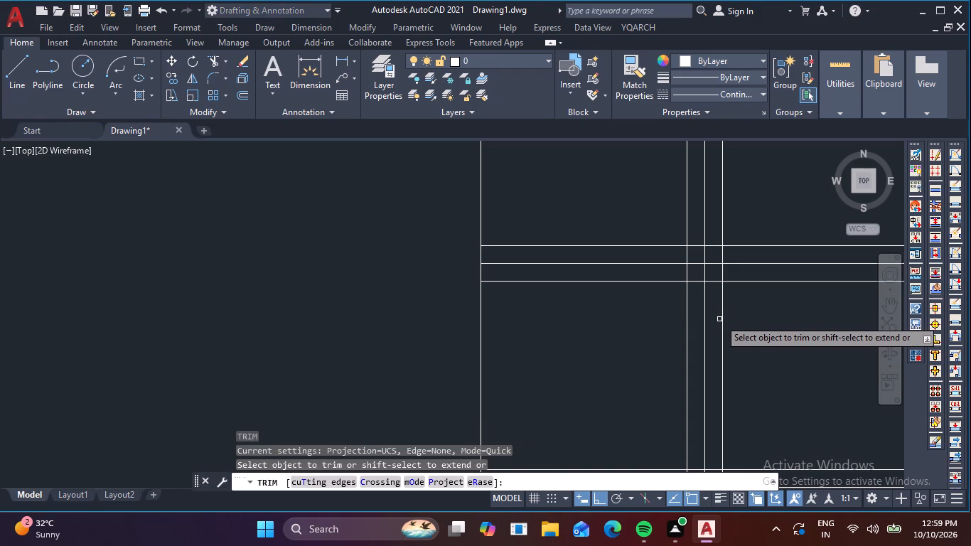
scroll(709, 215, down, 1)
click(706, 214)
middle_drag(755, 222, 677, 234)
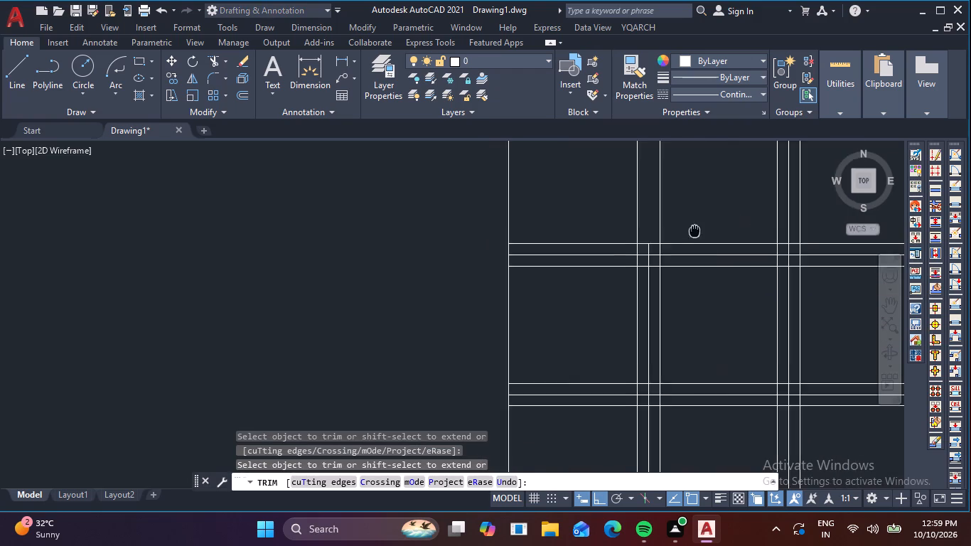
middle_drag(677, 234, 583, 259)
click(675, 237)
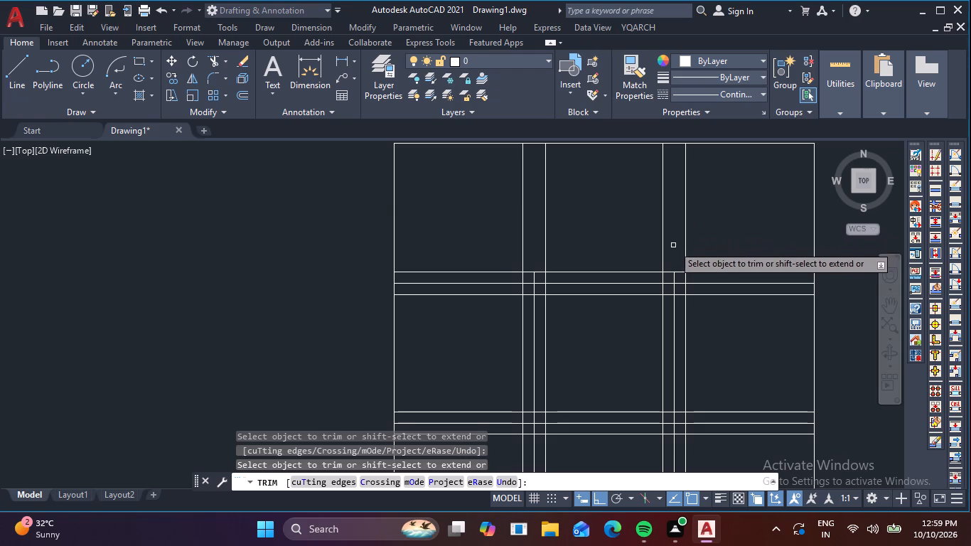
Trim the upper strip's centre line outside the vertical strips, plus the vertical lines inside its left junction and the right junction's lower half.
scroll(630, 333, up, 2)
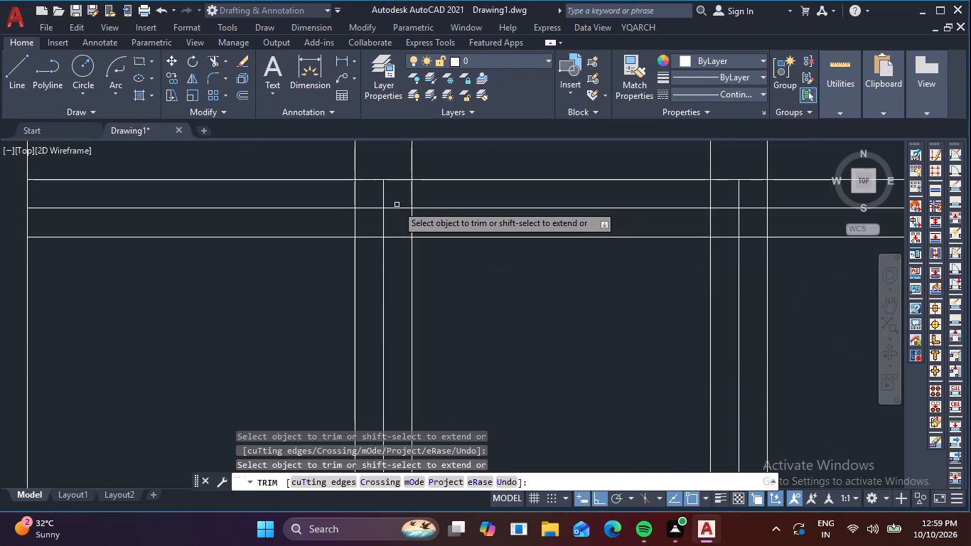
drag(335, 193, 436, 208)
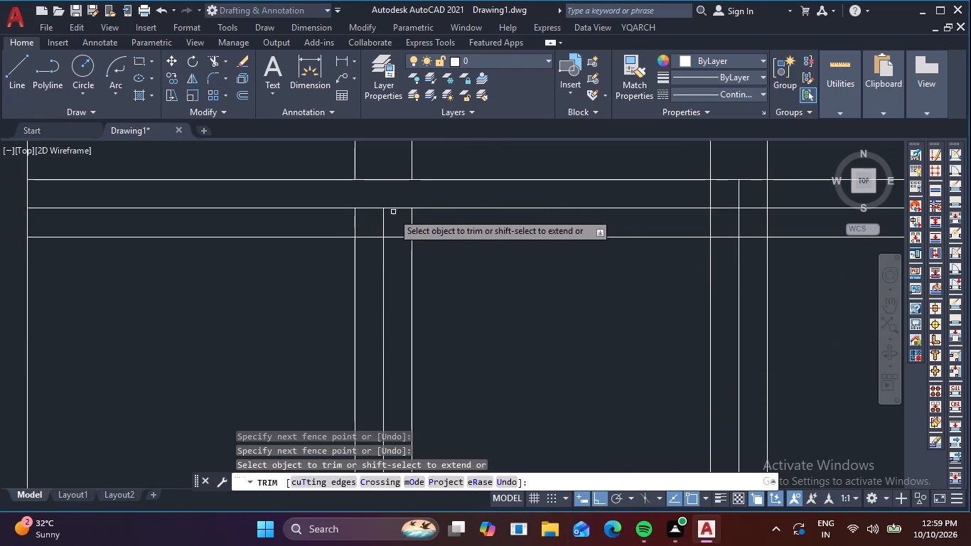
click(343, 208)
drag(343, 217, 457, 232)
drag(457, 220, 459, 208)
scroll(461, 205, down, 1)
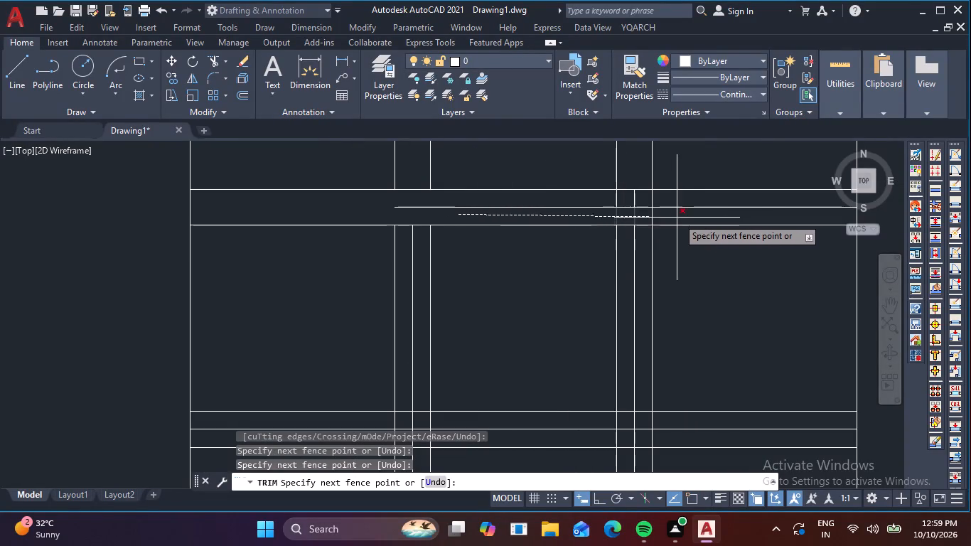
click(687, 216)
click(685, 207)
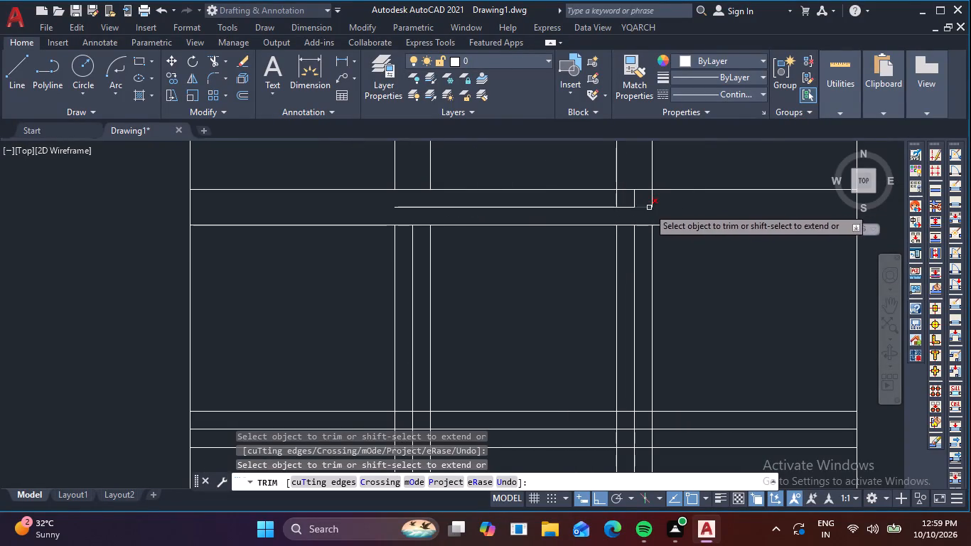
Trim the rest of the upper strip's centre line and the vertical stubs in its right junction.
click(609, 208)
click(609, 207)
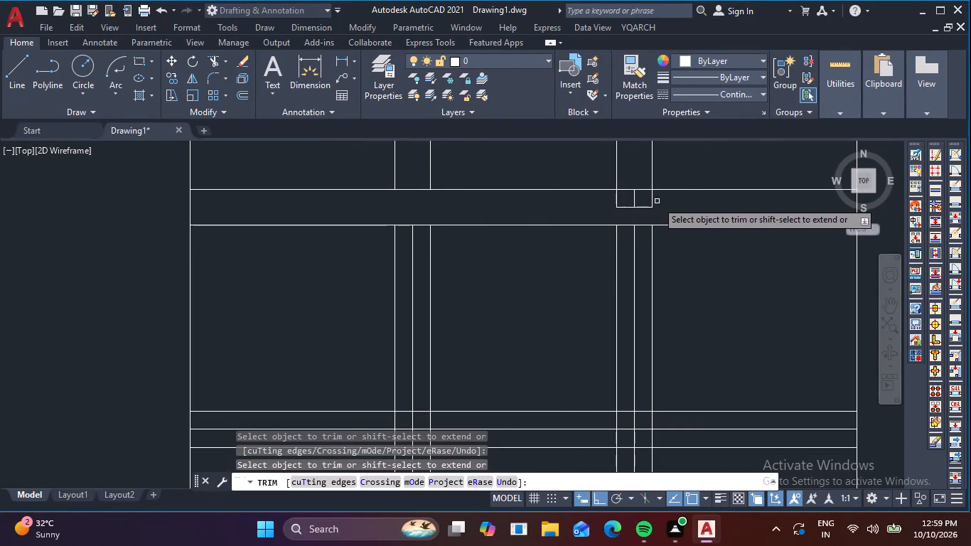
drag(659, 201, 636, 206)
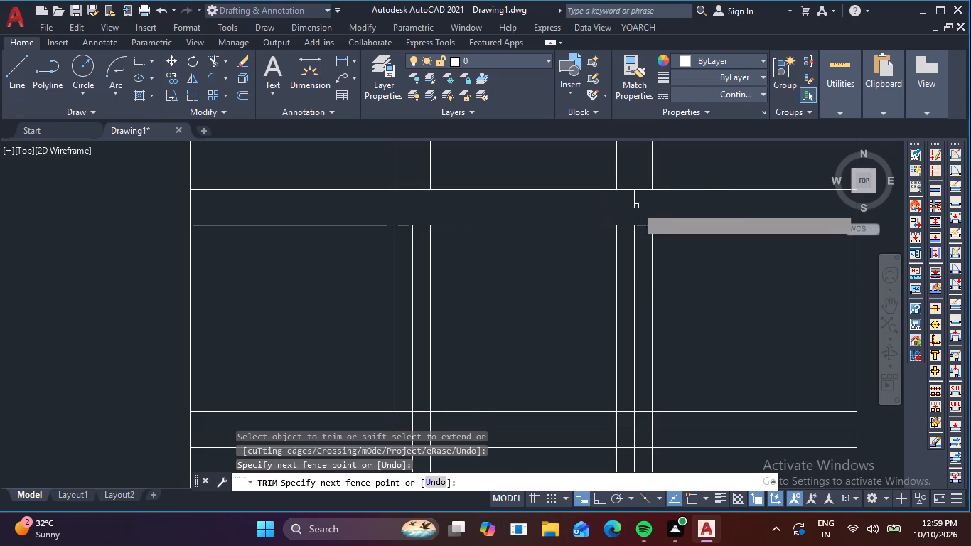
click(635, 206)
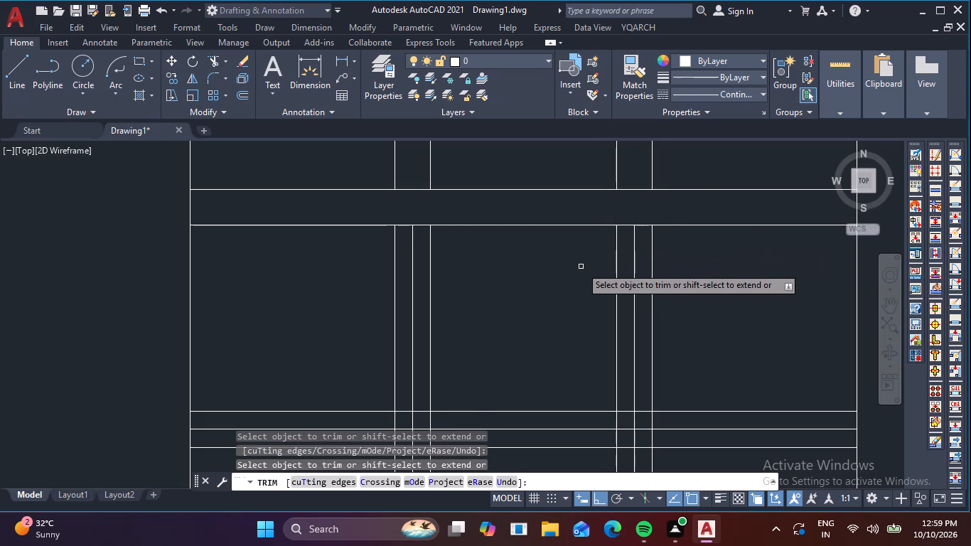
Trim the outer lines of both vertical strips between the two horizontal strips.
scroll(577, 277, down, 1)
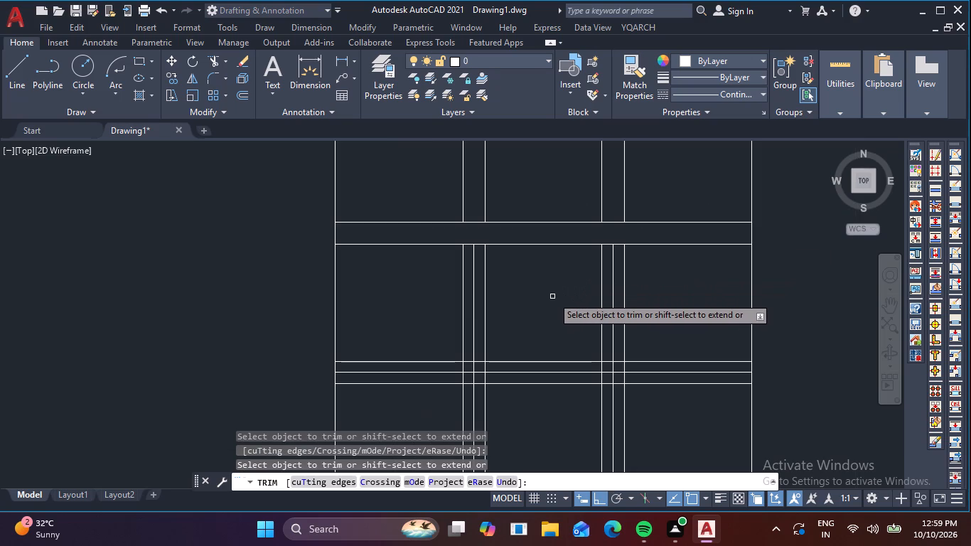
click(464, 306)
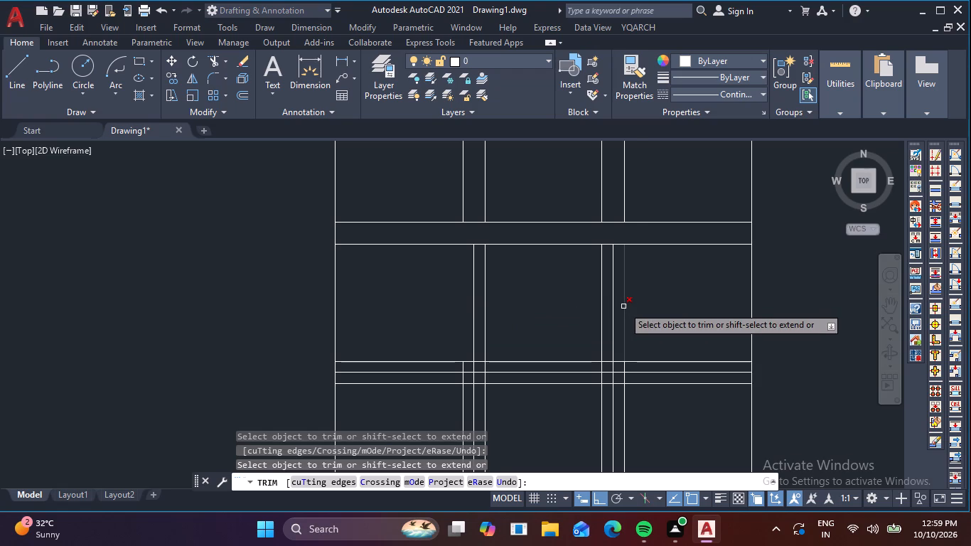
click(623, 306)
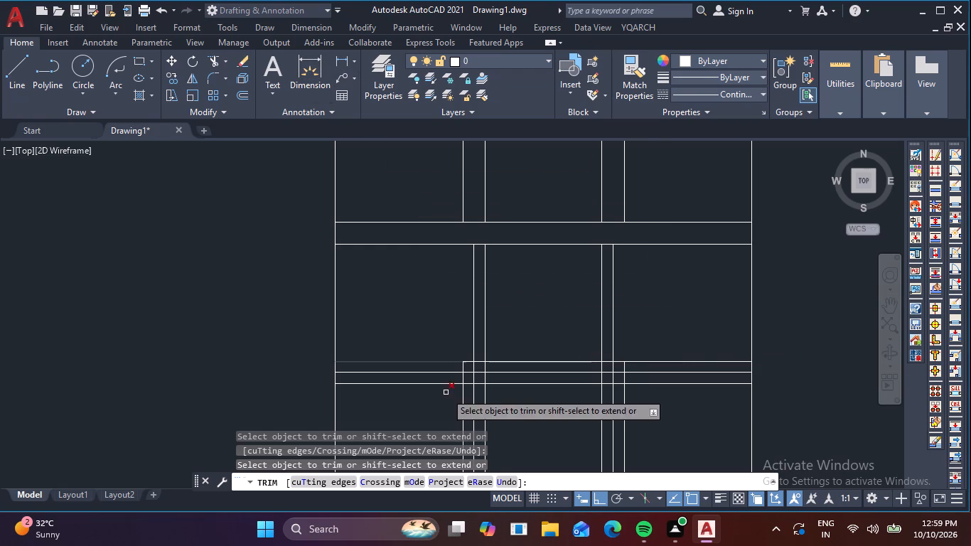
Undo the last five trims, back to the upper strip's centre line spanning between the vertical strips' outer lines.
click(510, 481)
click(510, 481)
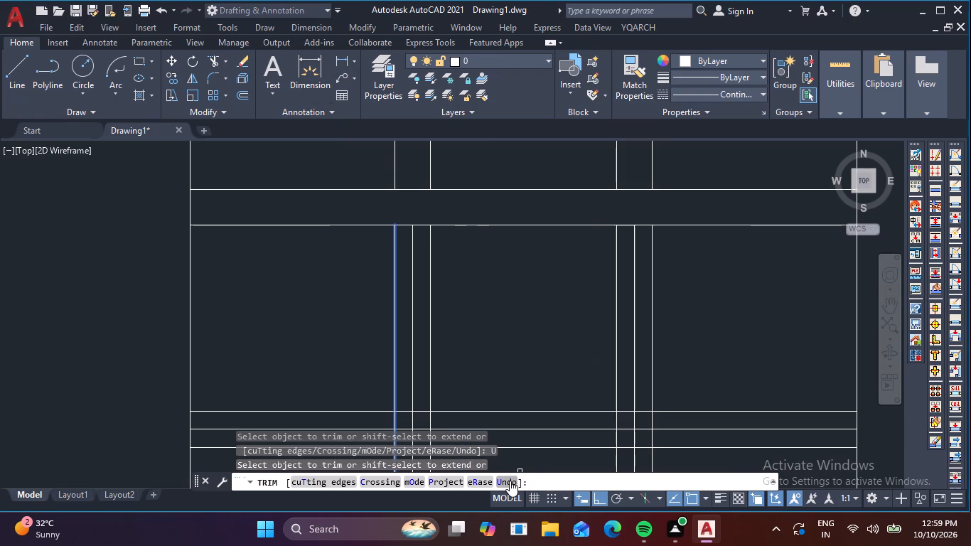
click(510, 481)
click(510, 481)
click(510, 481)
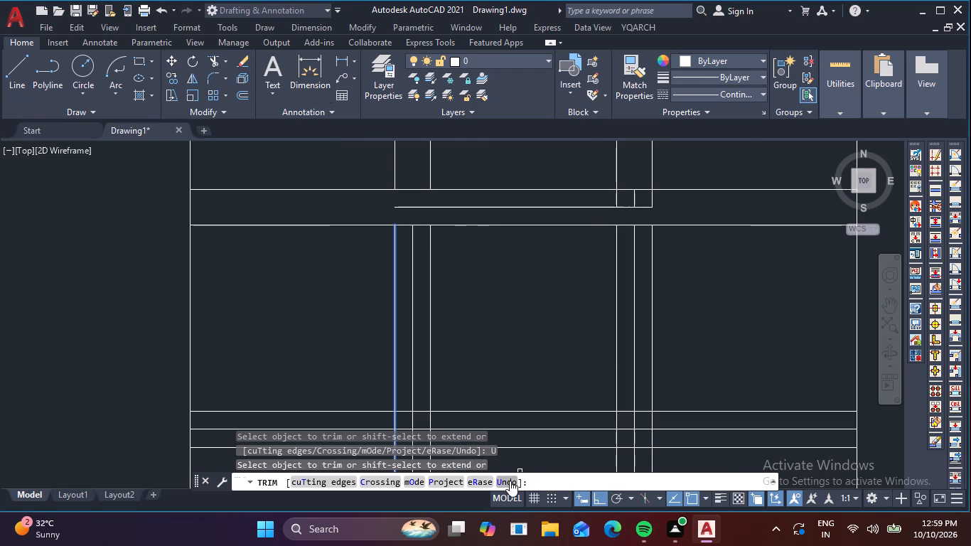
Trim the three vertical stubs in the upper strip's right junction, keeping the centre line.
click(653, 200)
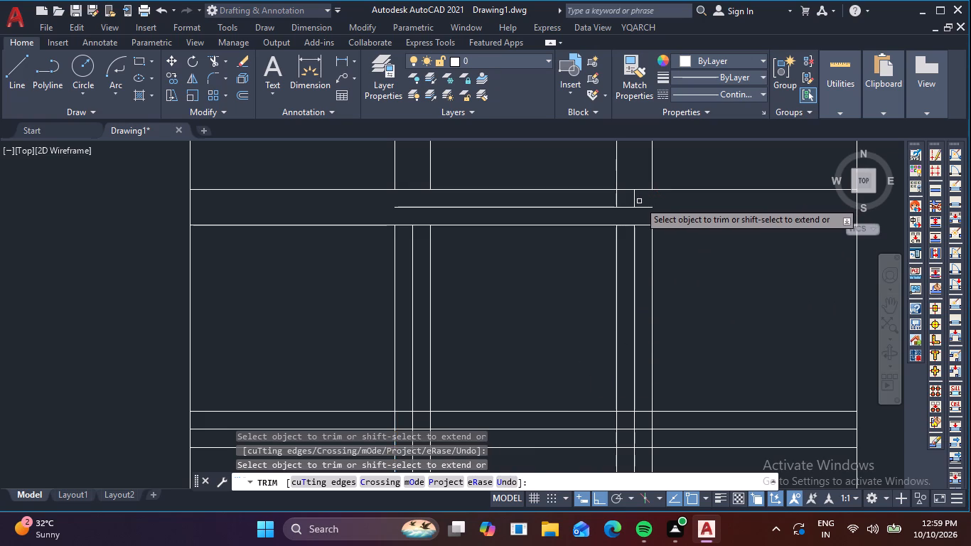
click(631, 201)
click(613, 200)
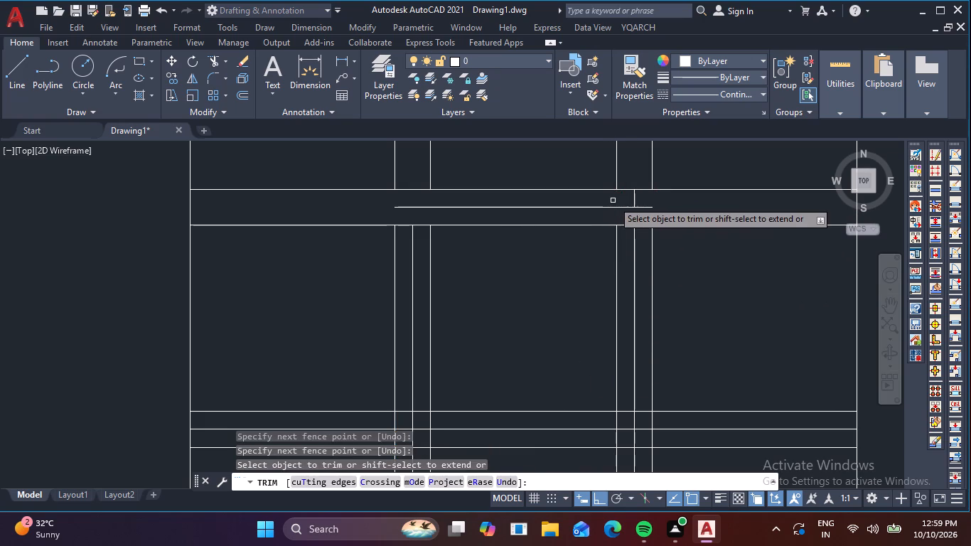
click(635, 200)
Trim the inner lines of both vertical strips between the two horizontal strips.
middle_drag(675, 320, 677, 262)
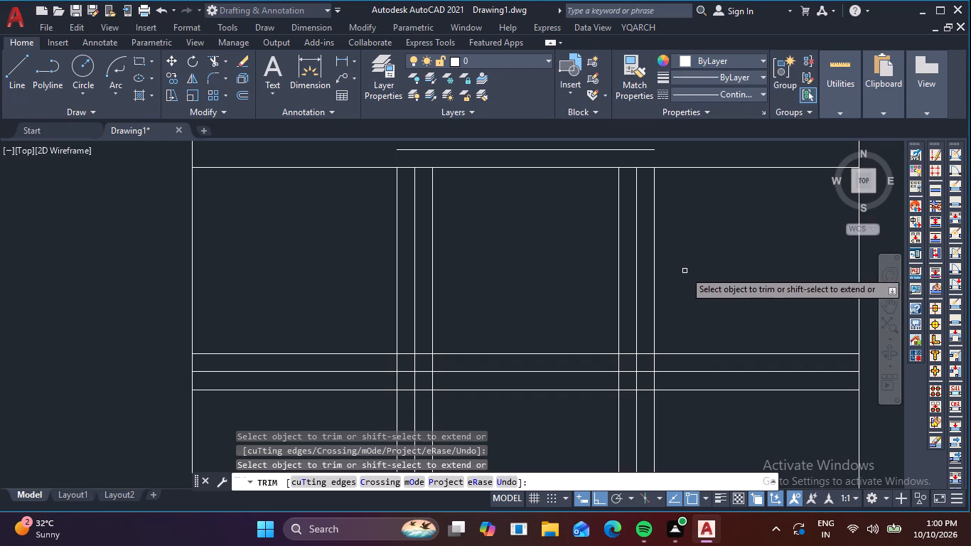
click(620, 285)
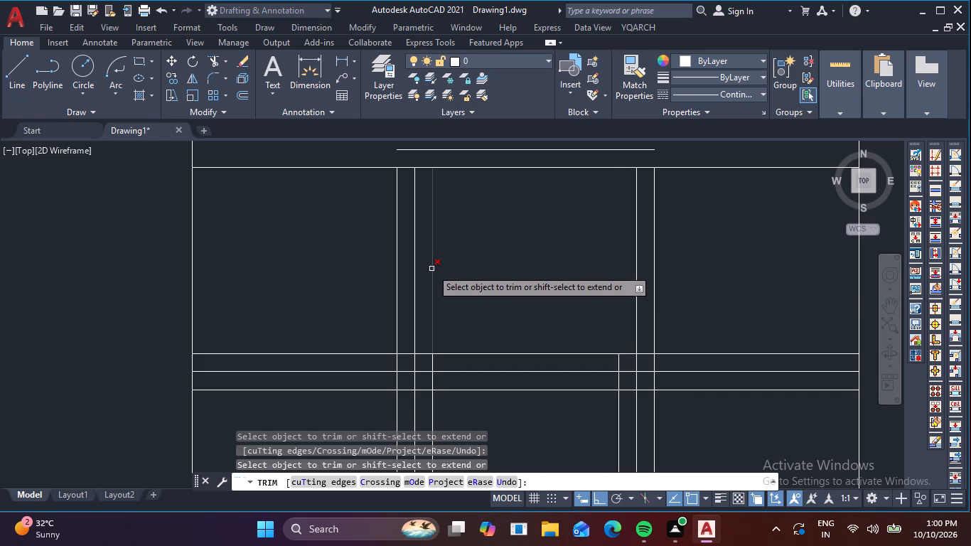
click(431, 269)
Trim the lower strip's top line between the vertical strips' outer lines, along with the two inner vertical stubs above its centre line.
scroll(512, 296, down, 1)
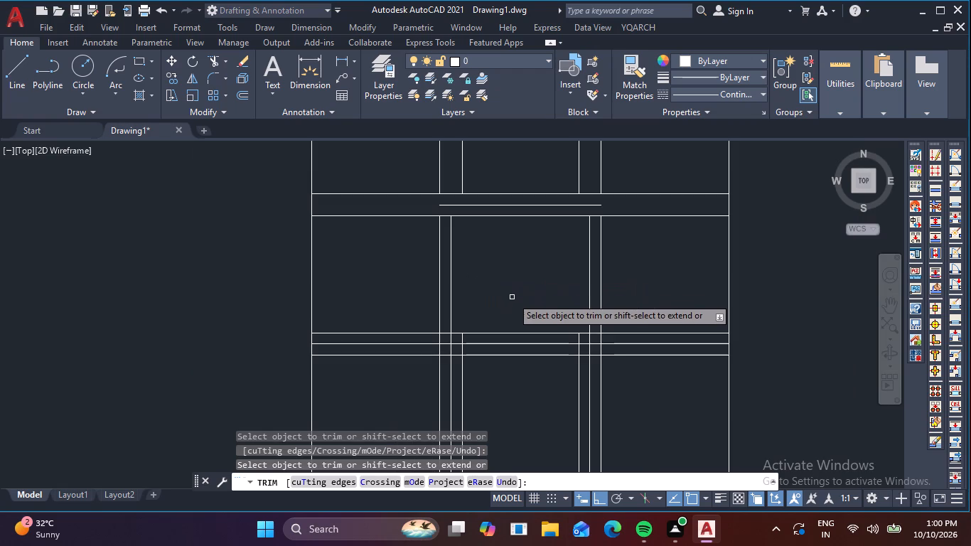
scroll(572, 355, up, 2)
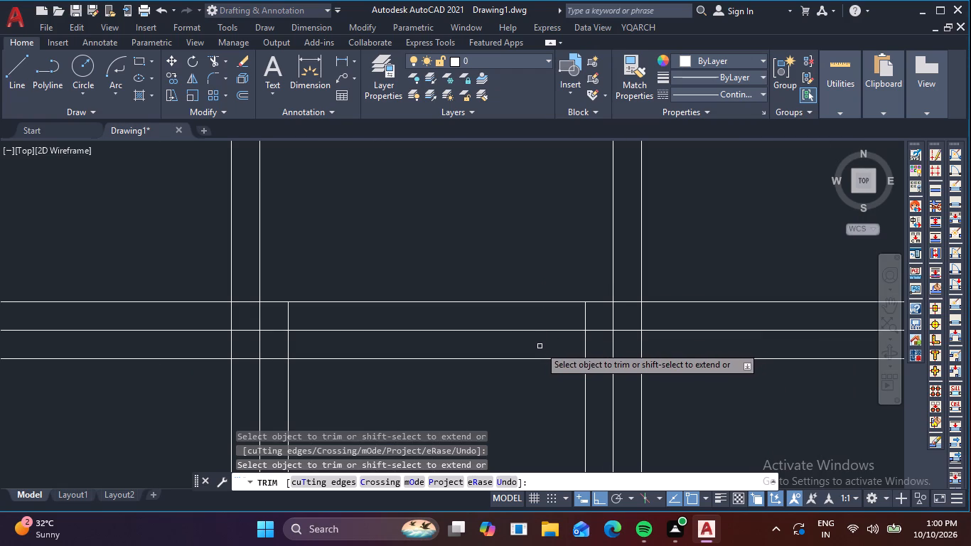
click(530, 304)
click(600, 302)
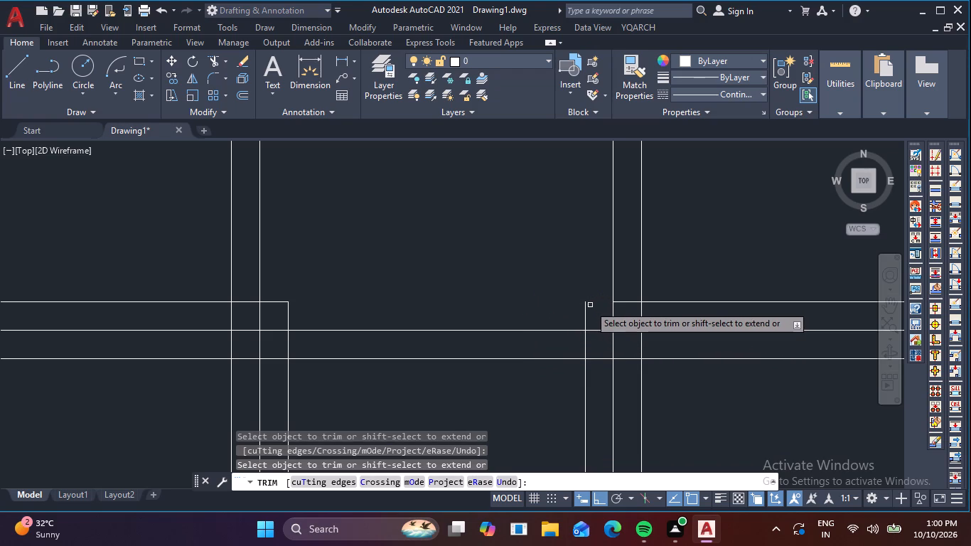
click(583, 312)
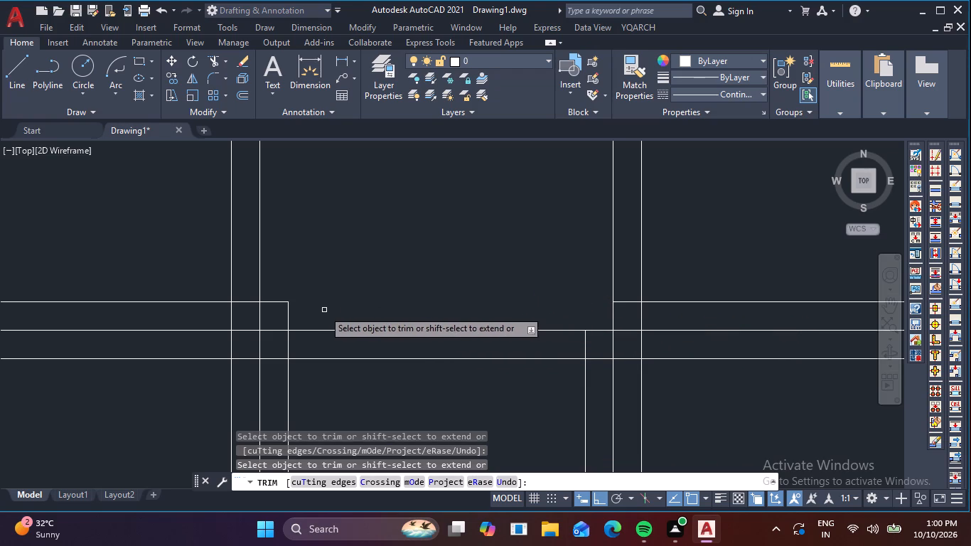
click(290, 317)
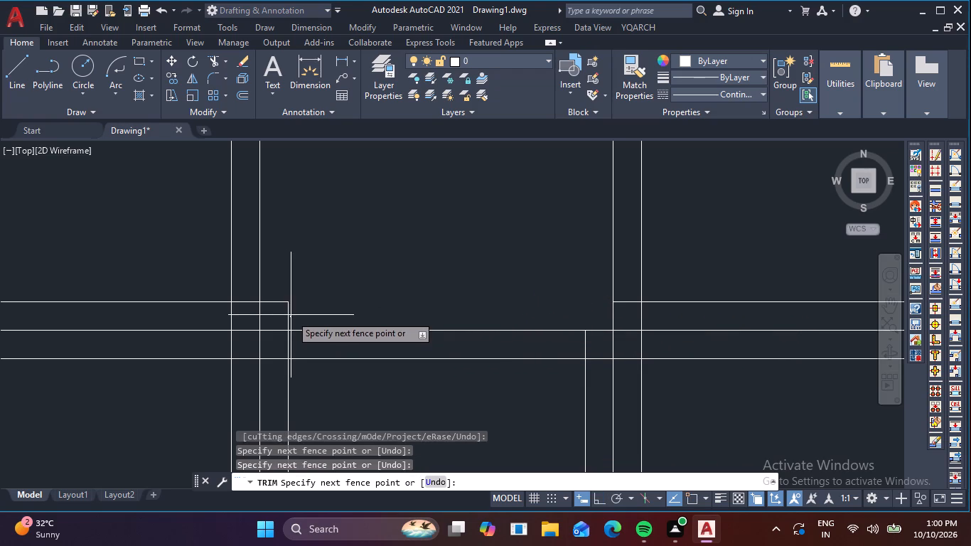
click(281, 312)
drag(281, 306, 281, 296)
click(279, 291)
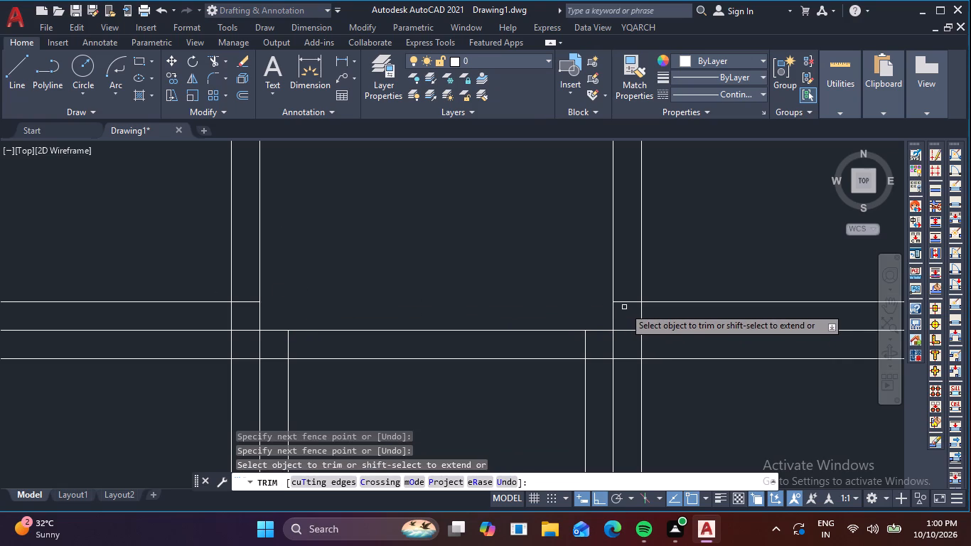
click(631, 299)
click(625, 309)
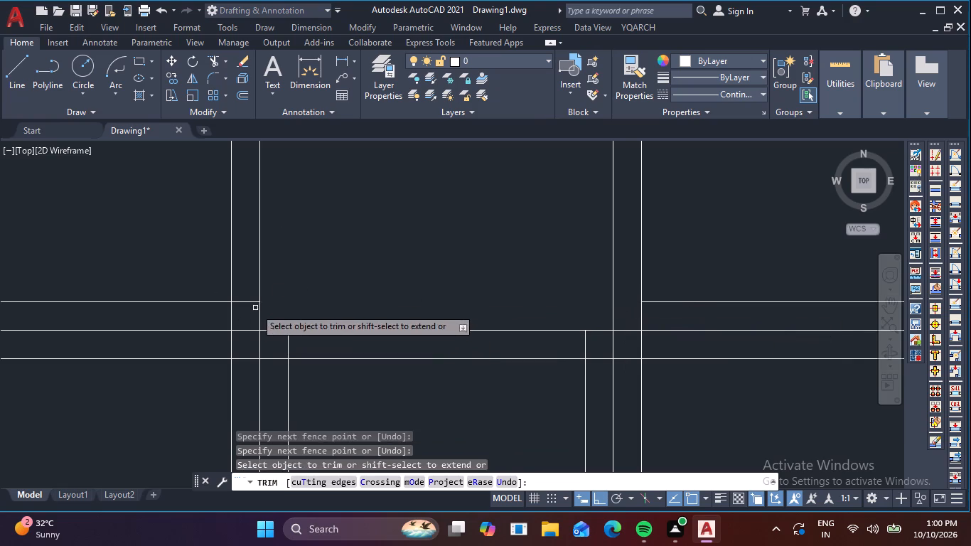
click(245, 300)
click(249, 310)
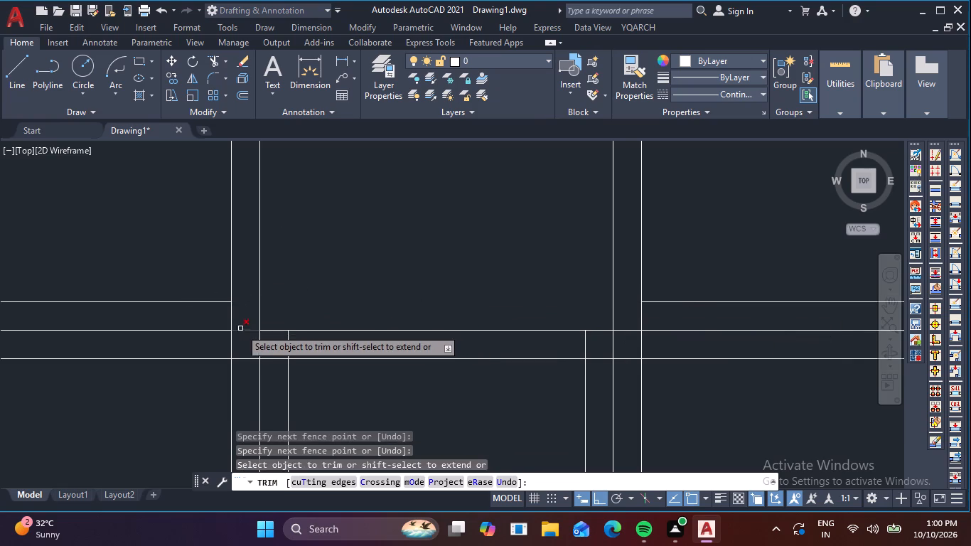
Trim the lower strip's centre line outside the vertical strips and the vertical stubs between its centre line and bottom line.
click(220, 328)
click(234, 343)
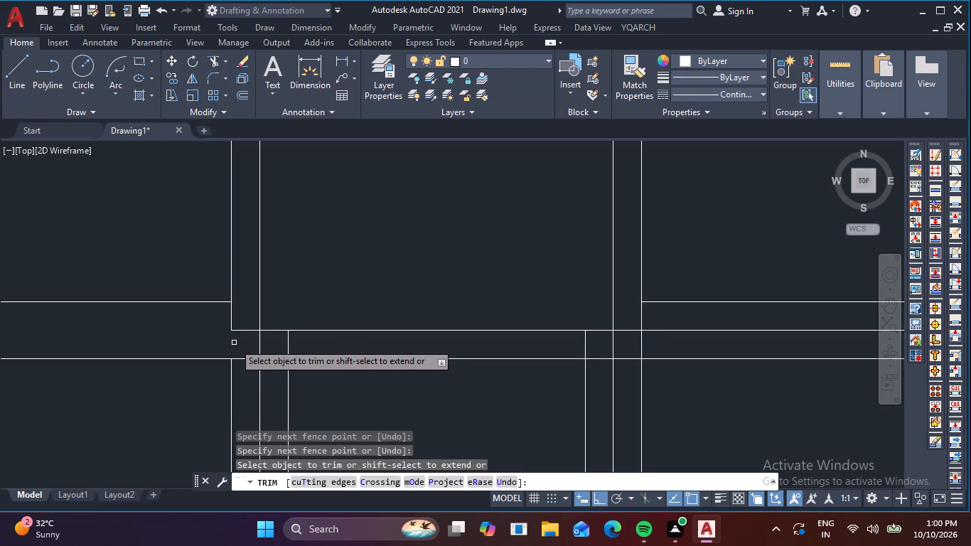
drag(247, 343, 254, 345)
click(296, 346)
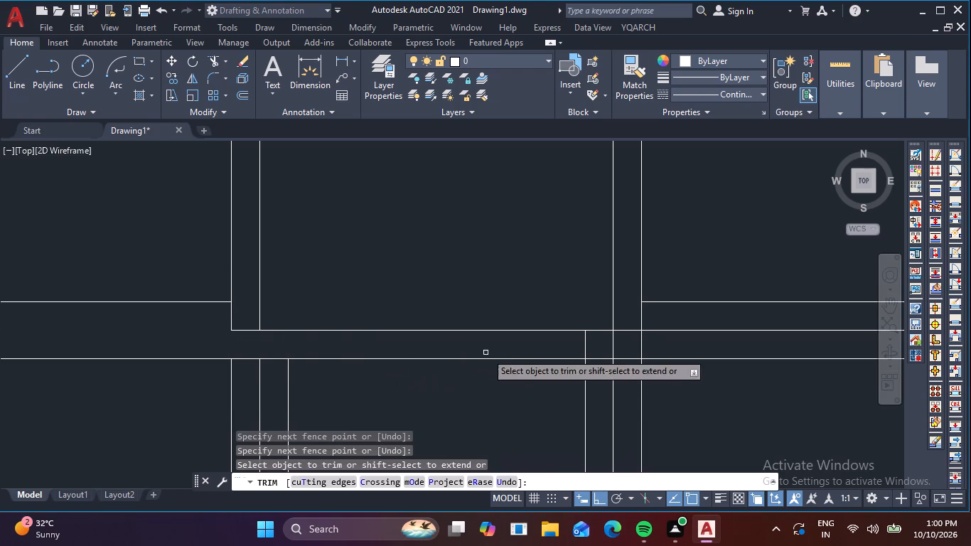
click(568, 346)
click(648, 343)
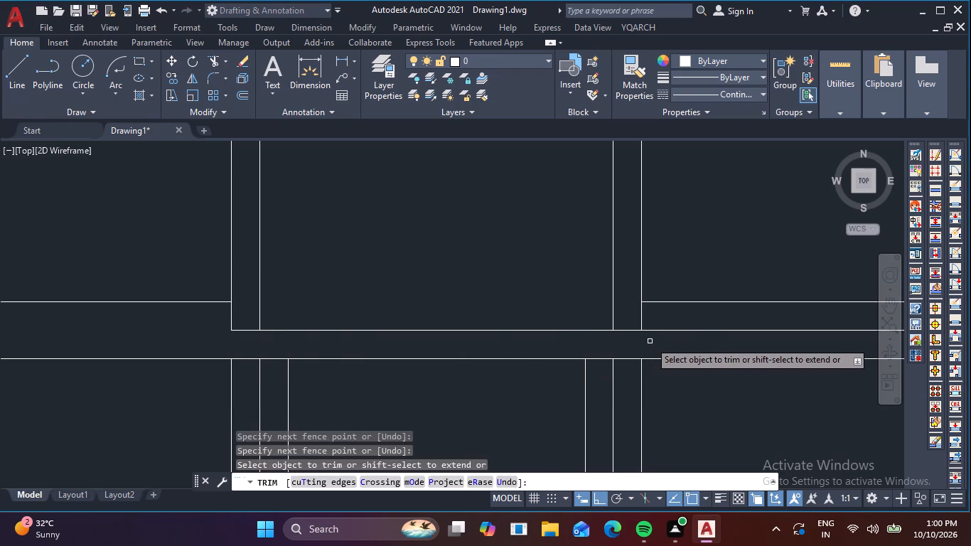
click(662, 330)
Trim the centre lines of both vertical strips below the lower horizontal strip.
scroll(664, 332, down, 2)
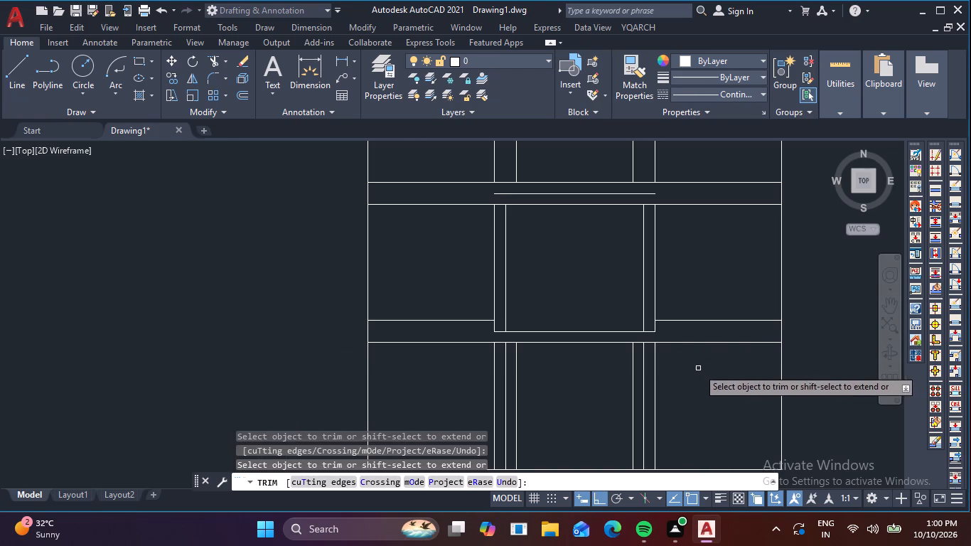
middle_drag(702, 370, 677, 336)
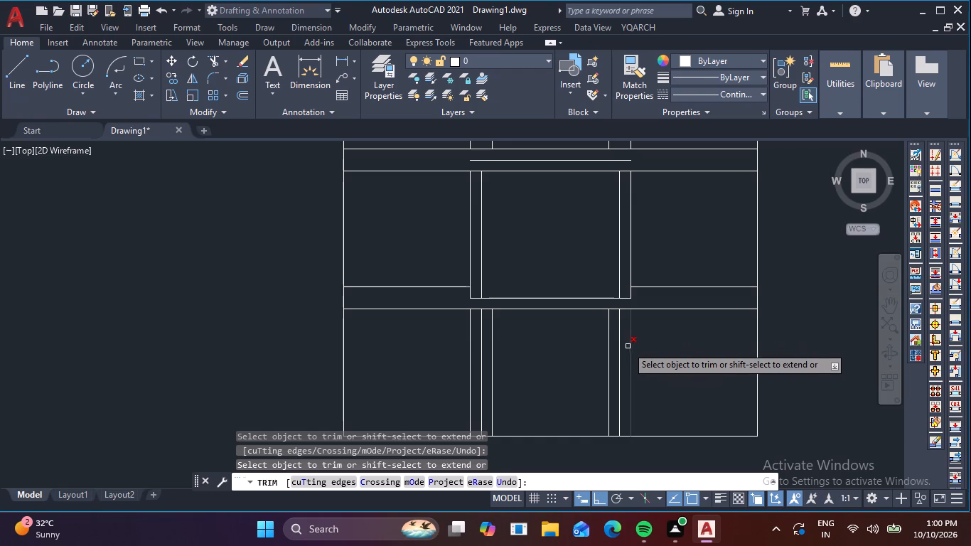
click(620, 350)
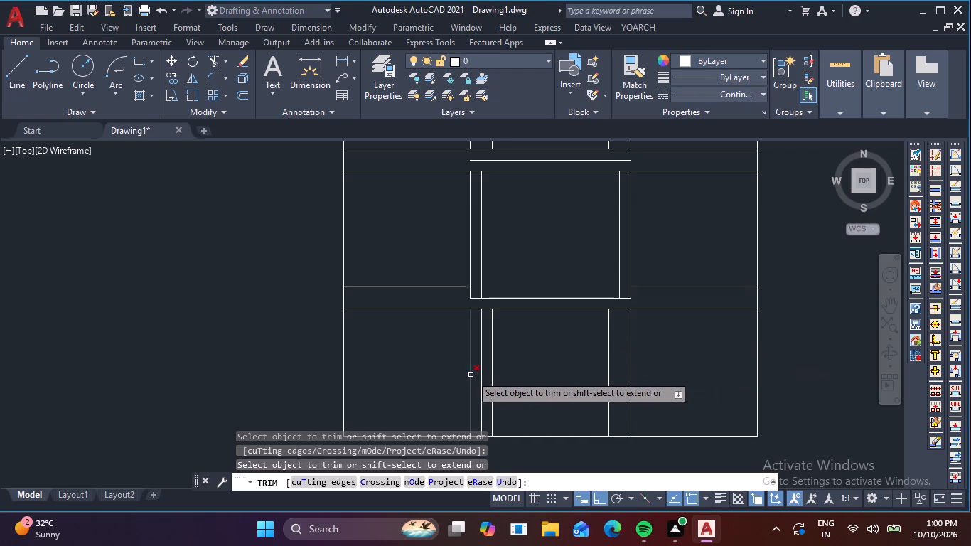
click(481, 368)
Trim away the remaining piece of centre line inside the upper horizontal strip.
scroll(481, 368, down, 2)
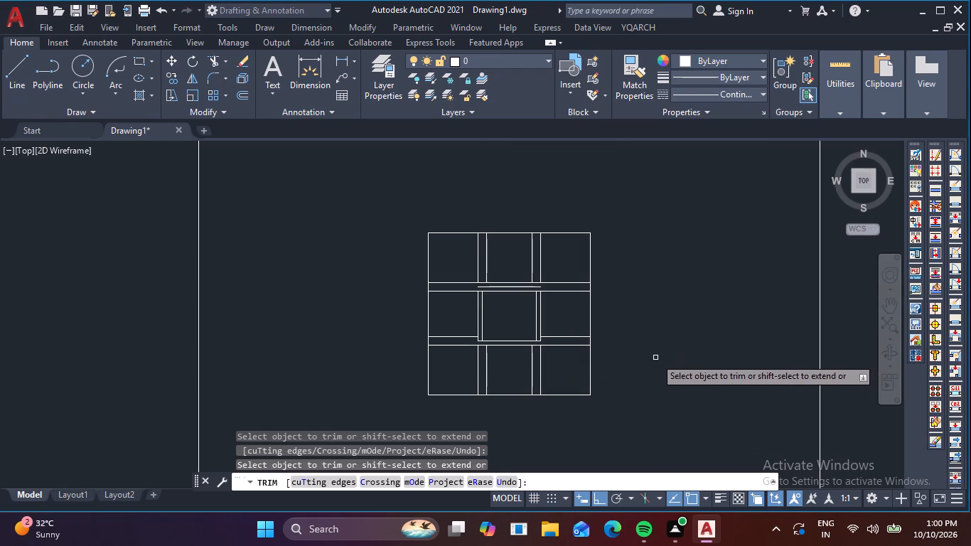
scroll(520, 358, up, 2)
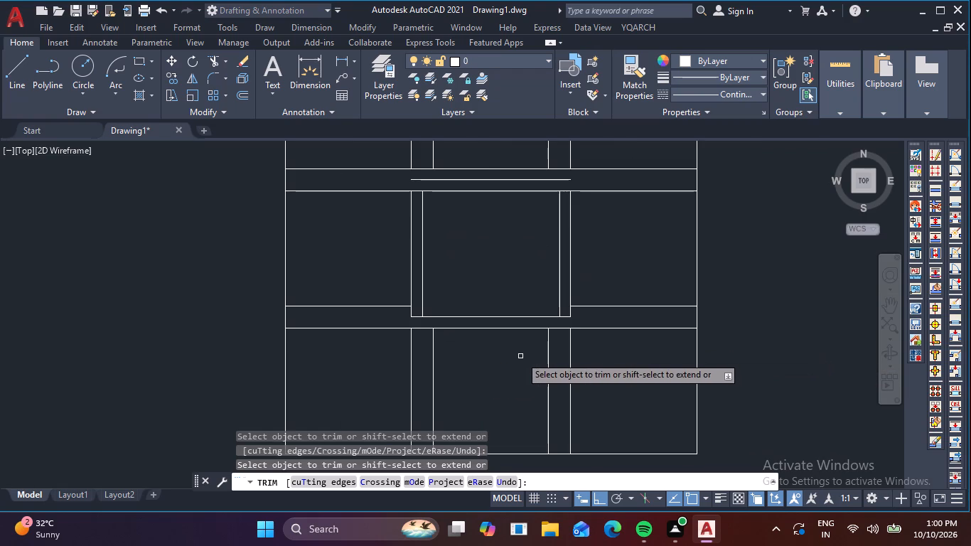
scroll(520, 356, down, 1)
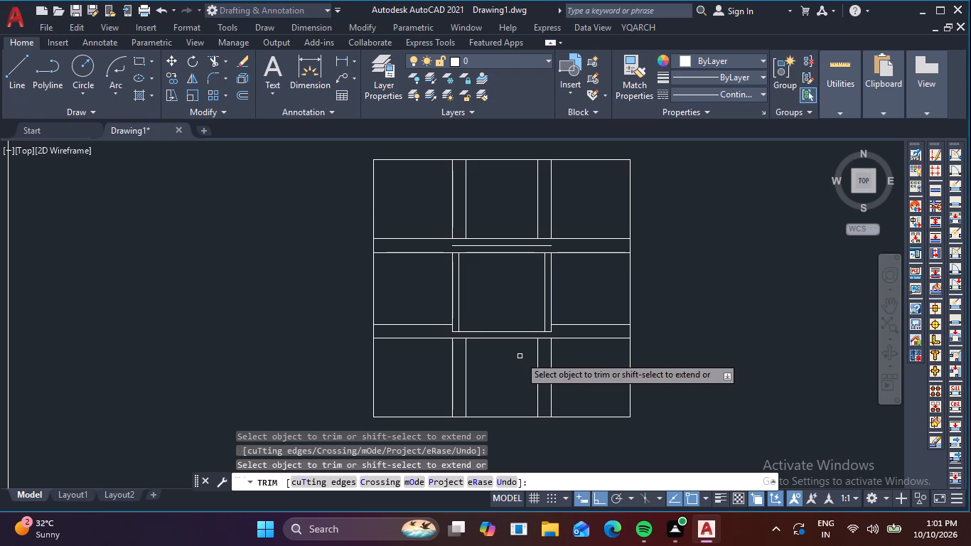
click(500, 245)
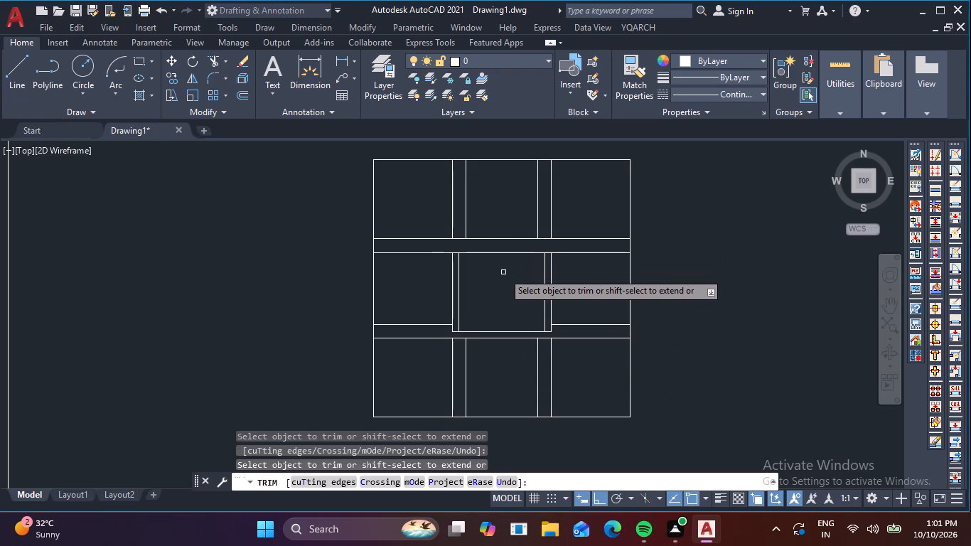
key(Escape)
key(Escape)
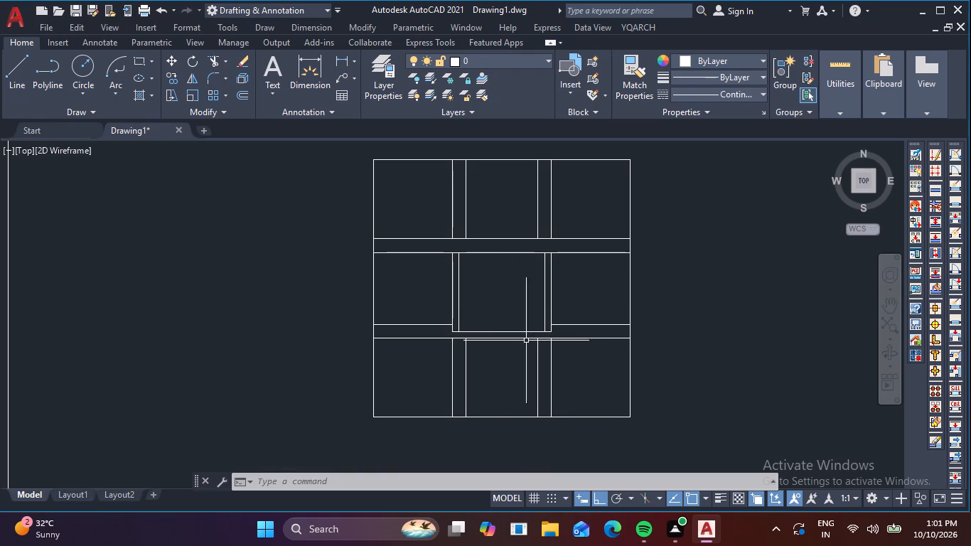
Offset the lower strip's centre line up by 40, that copy up by 40 again, and the upper strip's bottom line down by 40.
key(Escape)
key(o)
key(Return)
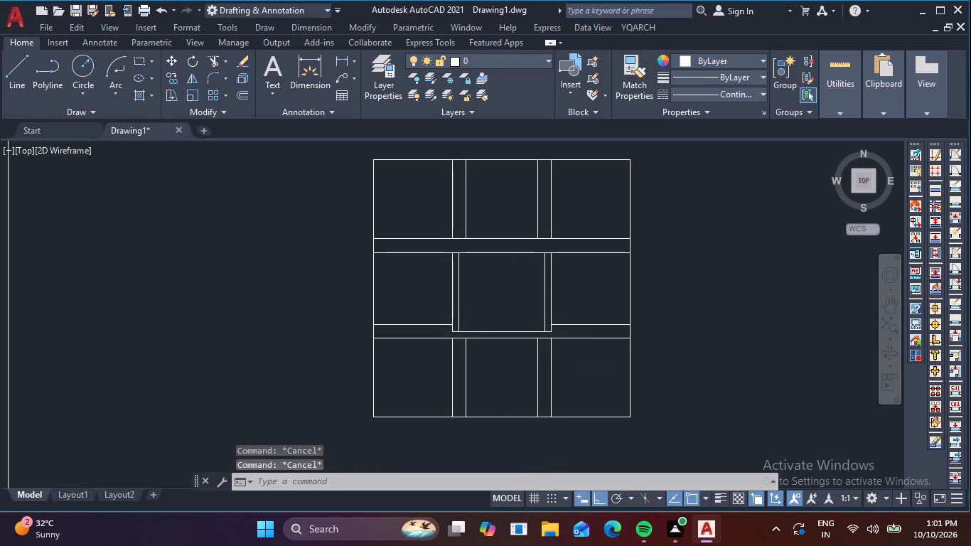
text(40)
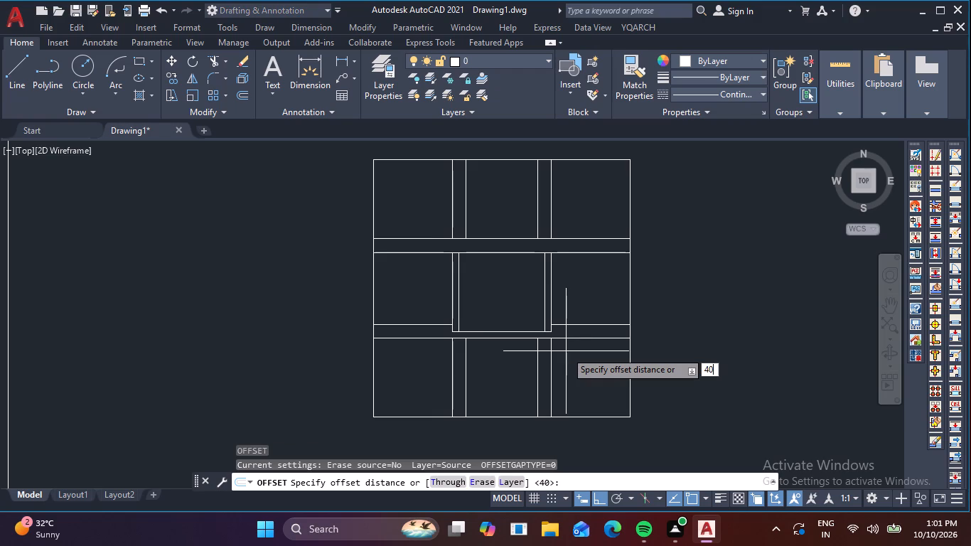
key(space)
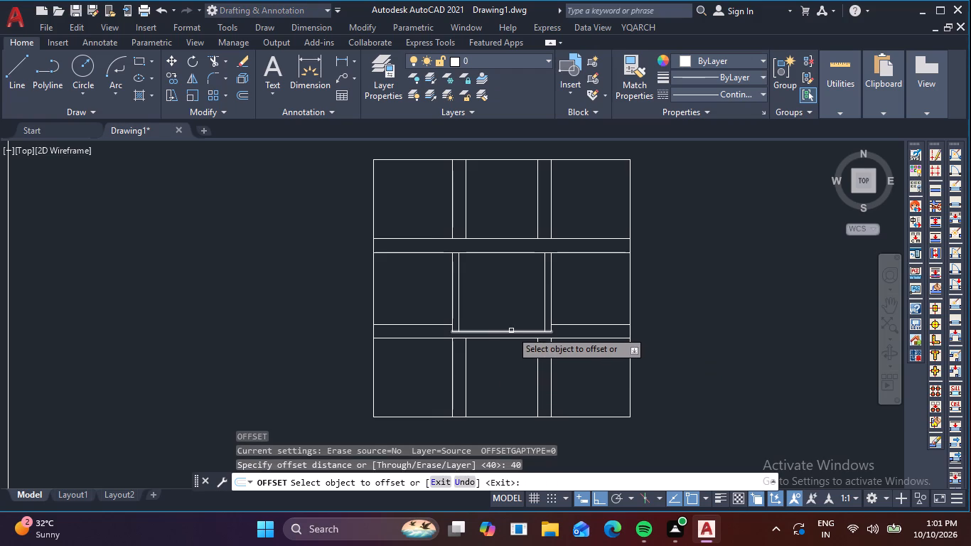
click(511, 331)
click(518, 320)
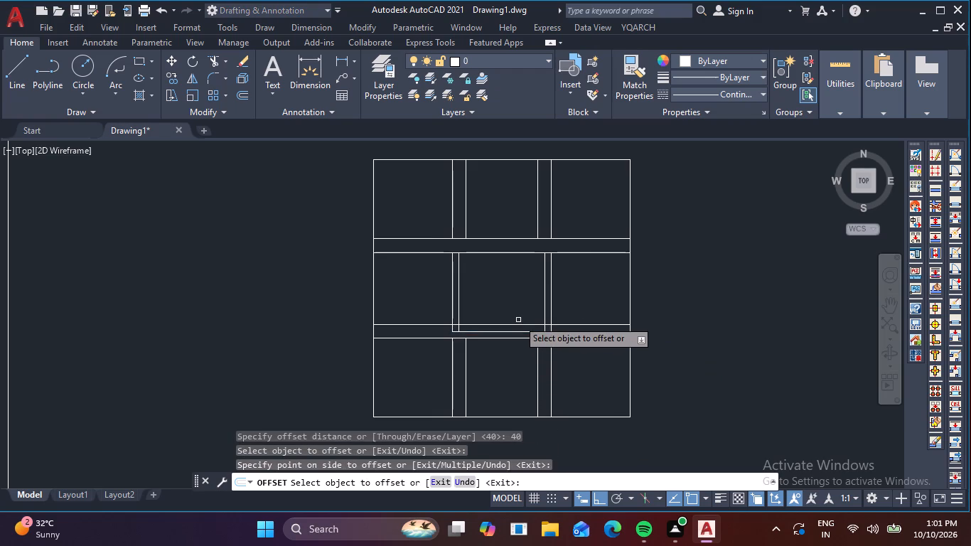
click(511, 323)
click(516, 309)
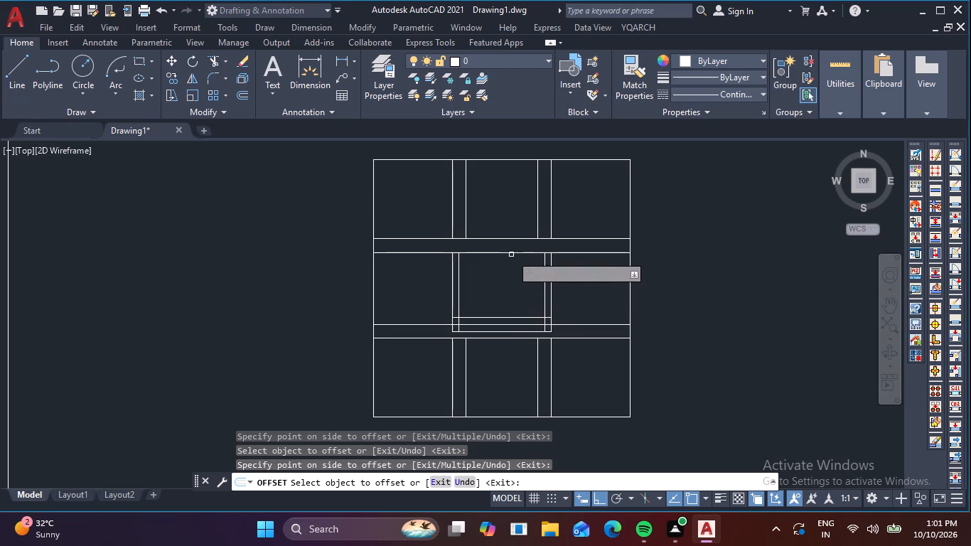
click(511, 254)
click(511, 269)
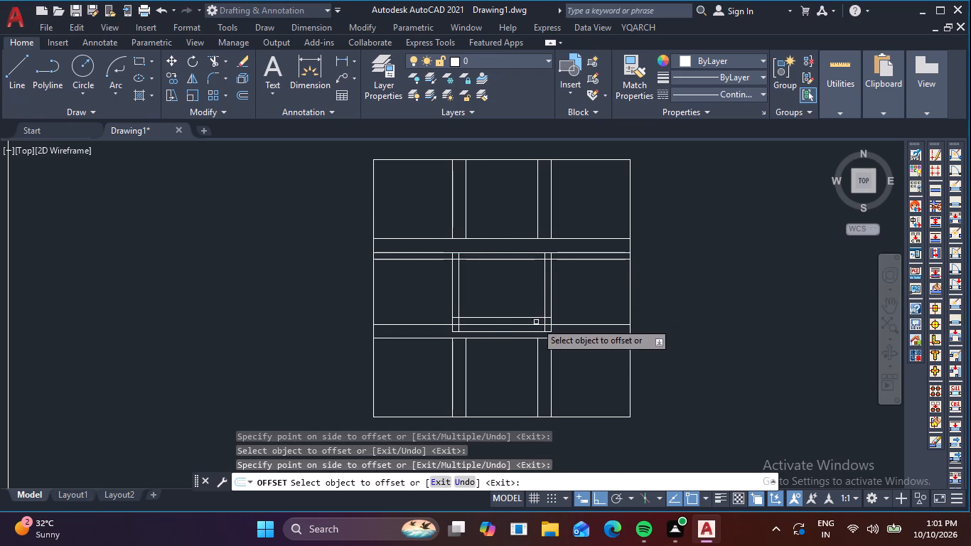
Trim the lower strip's remaining centre line between the vertical strips and the vertical stubs hanging below the strip's top line.
key(Escape)
text(TR)
key(space)
scroll(510, 336, up, 2)
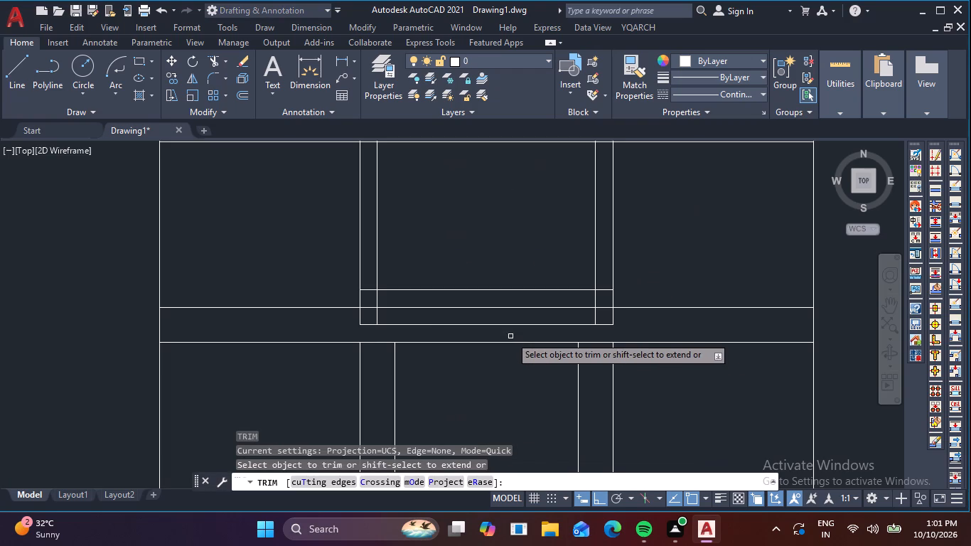
click(505, 325)
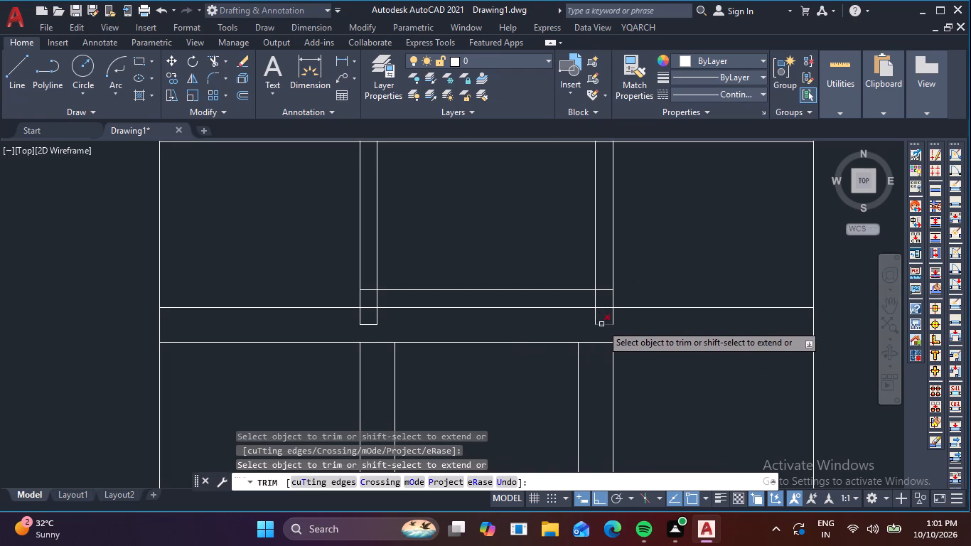
click(601, 324)
click(596, 320)
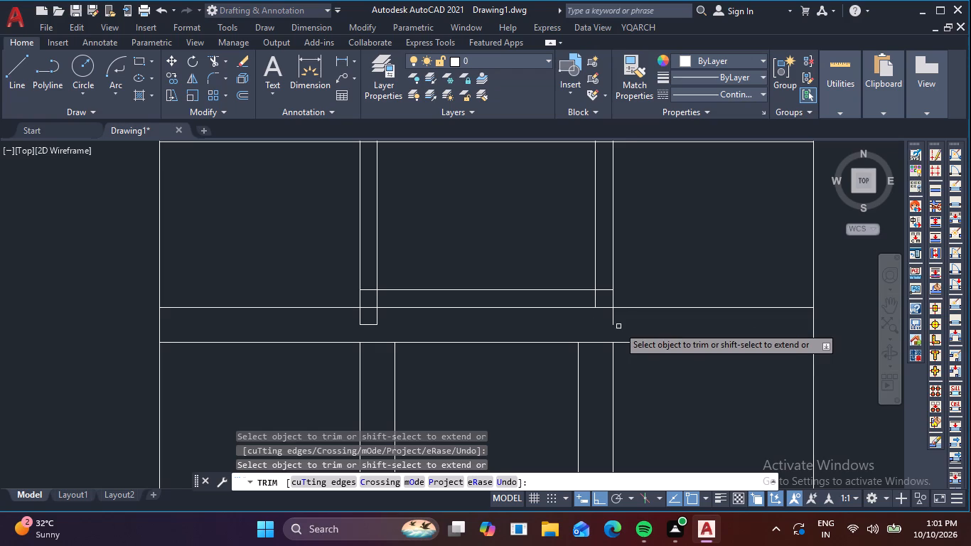
click(614, 321)
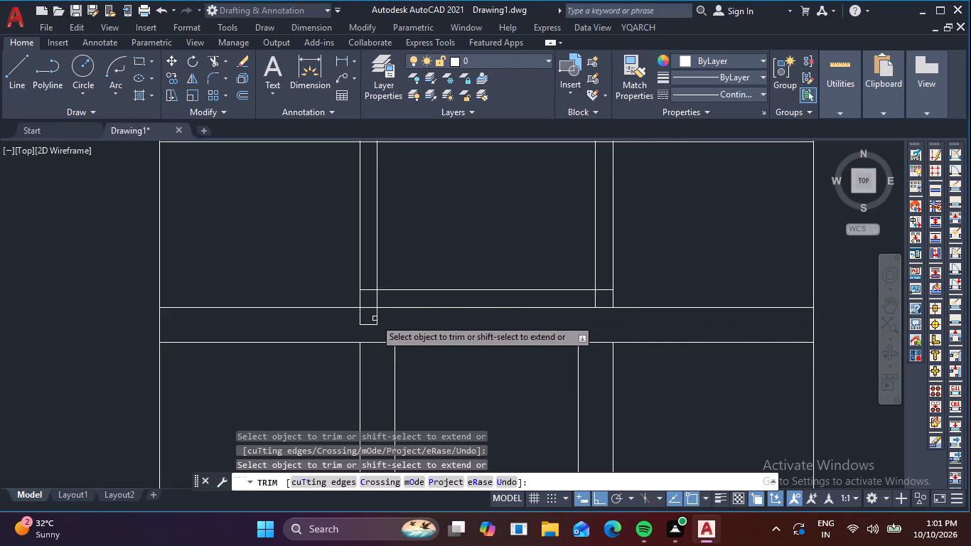
click(377, 316)
click(377, 325)
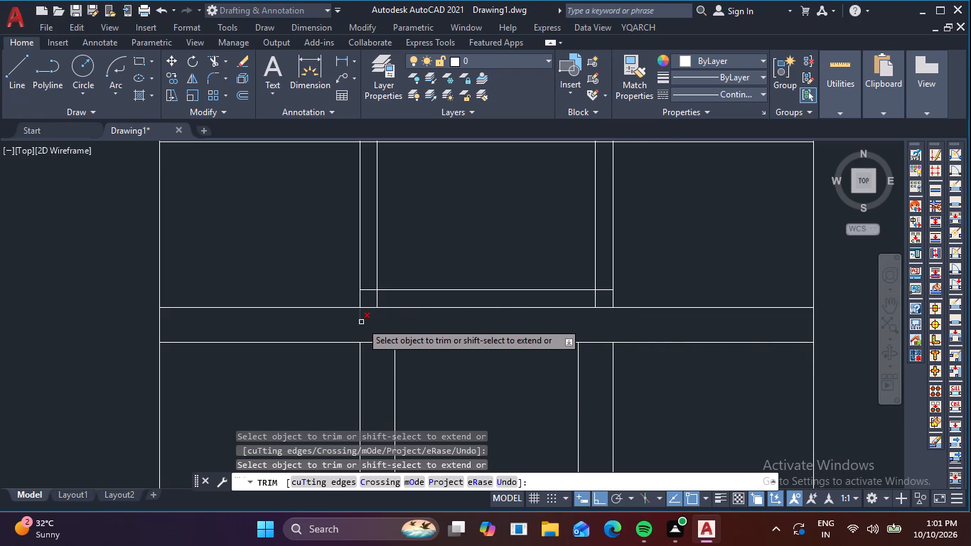
click(361, 322)
Trim the overhanging line ends at both lower corners of the central cell's inner rectangle.
scroll(370, 296, up, 2)
drag(365, 276, 382, 306)
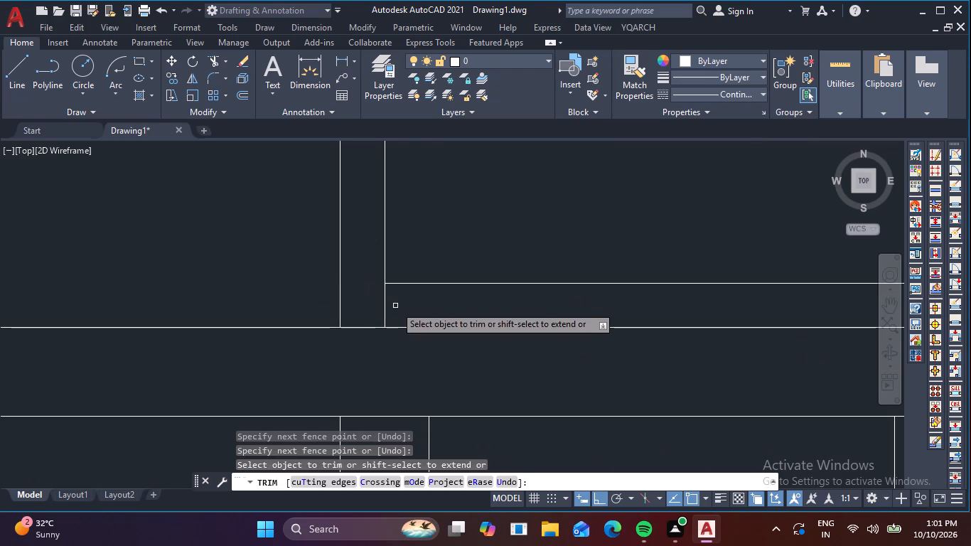
drag(396, 306, 379, 299)
scroll(379, 299, down, 3)
scroll(528, 302, up, 3)
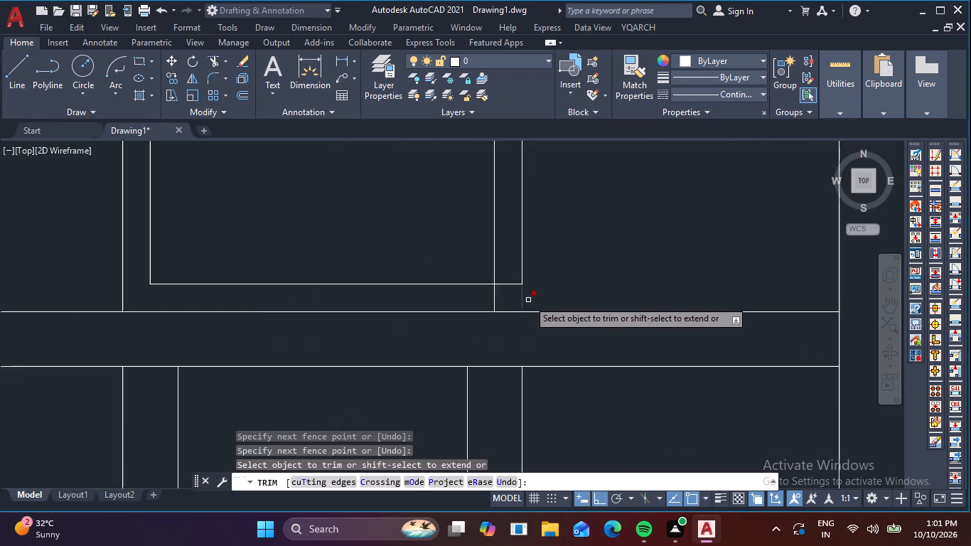
drag(499, 263, 470, 293)
Trim the overhanging line ends at both upper corners of the central cell's inner rectangle, closing it.
scroll(470, 293, down, 3)
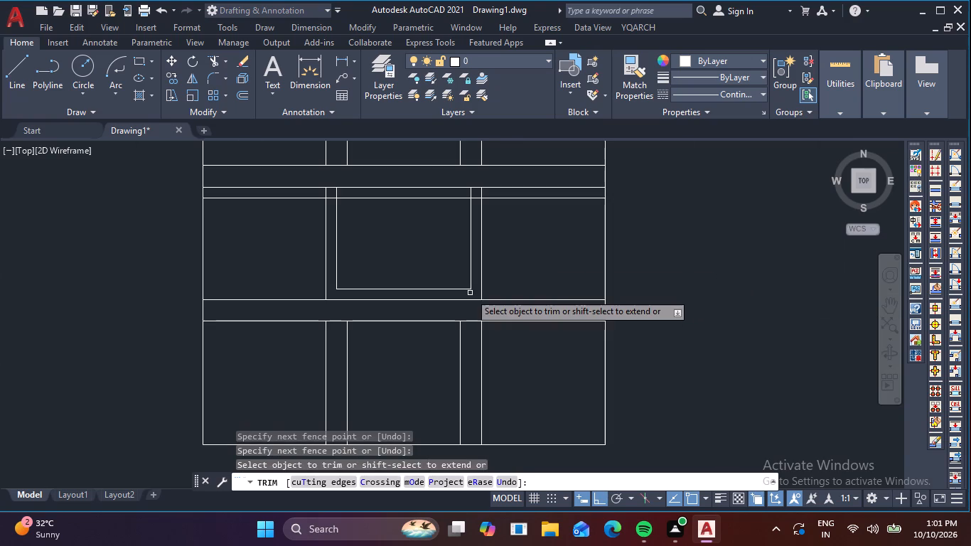
middle_drag(530, 267, 554, 340)
scroll(500, 272, up, 2)
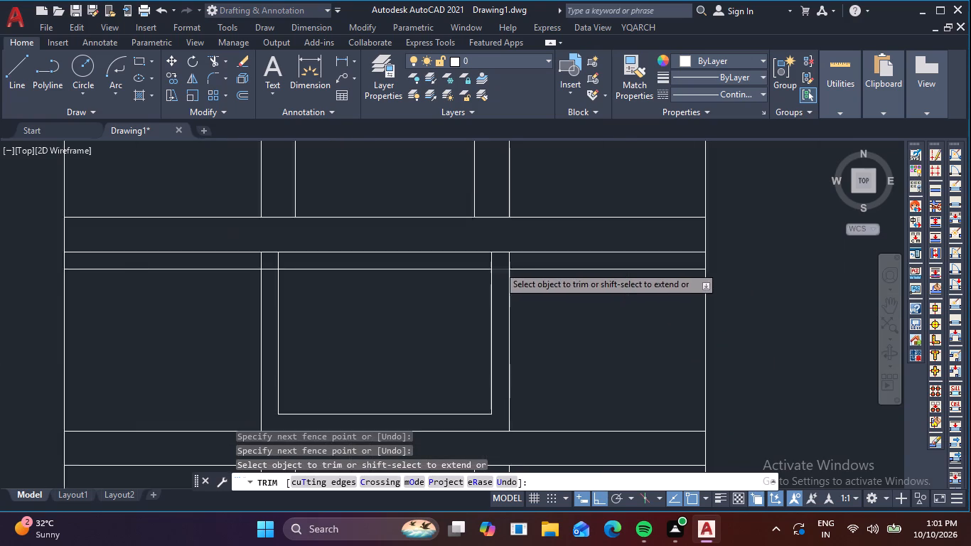
drag(478, 250, 498, 260)
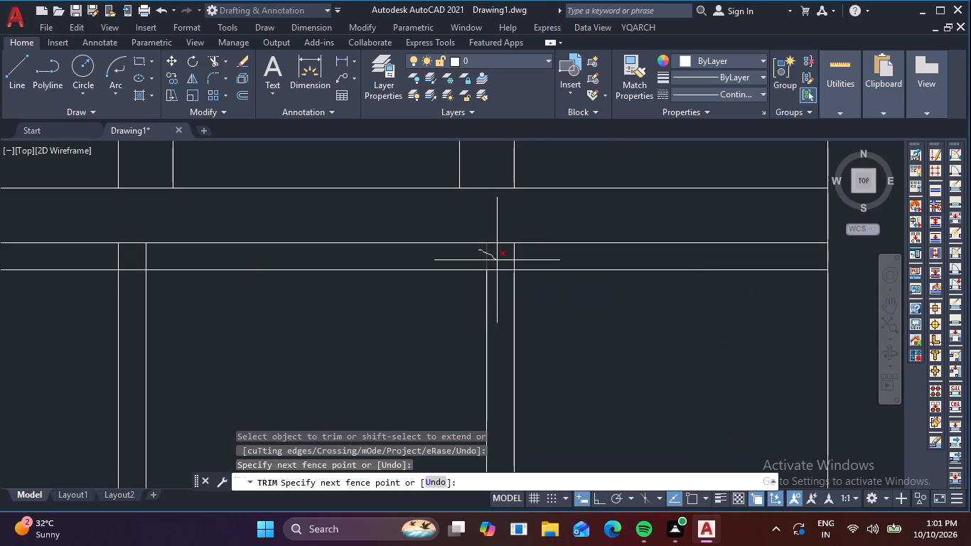
drag(498, 260, 503, 281)
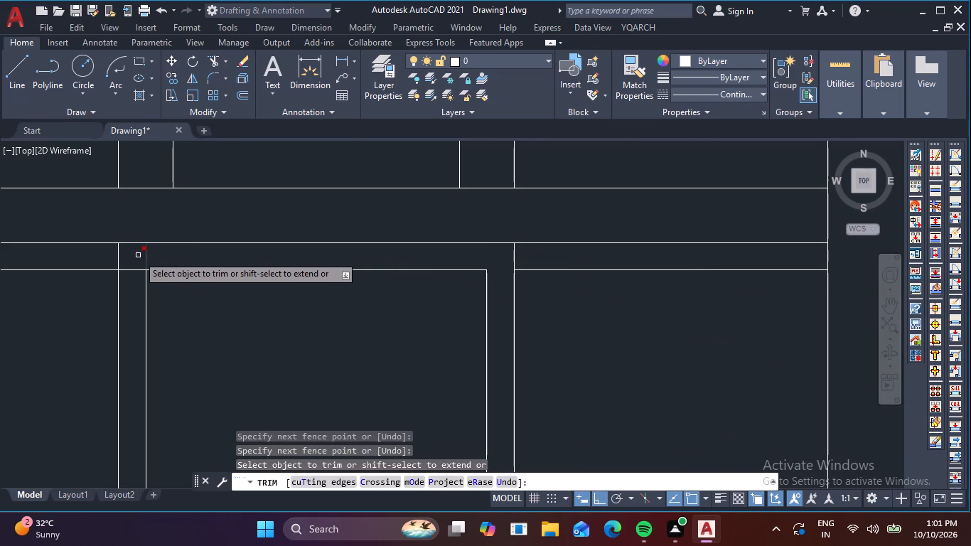
drag(150, 261, 134, 279)
scroll(136, 279, down, 2)
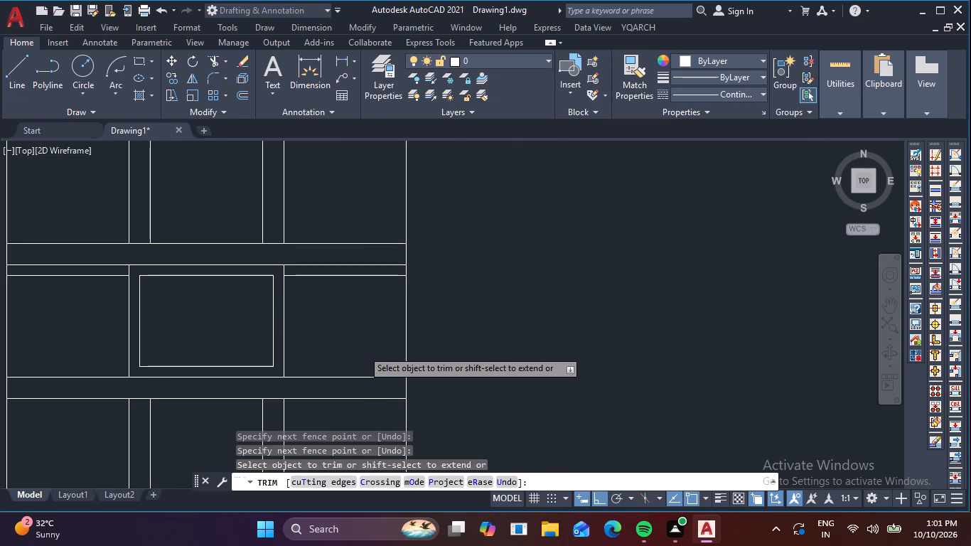
key(Escape)
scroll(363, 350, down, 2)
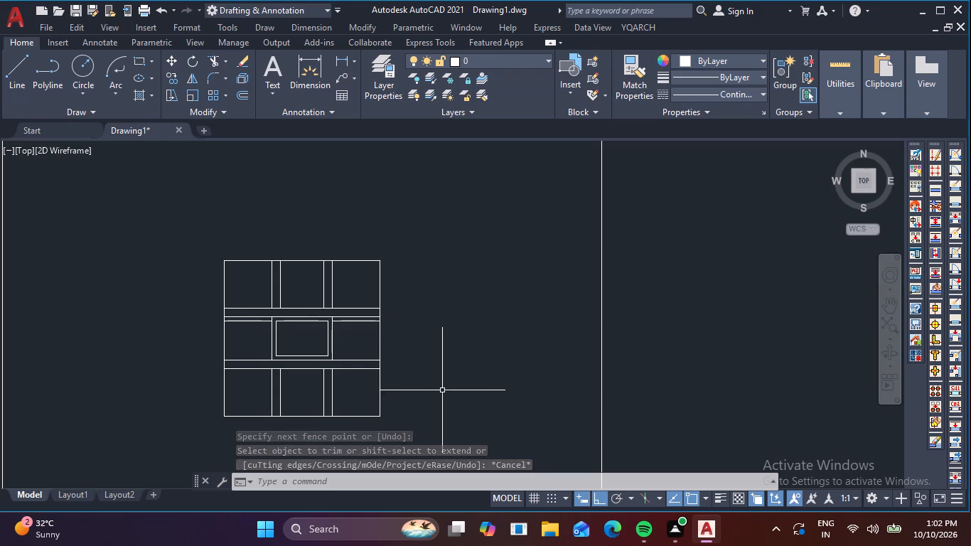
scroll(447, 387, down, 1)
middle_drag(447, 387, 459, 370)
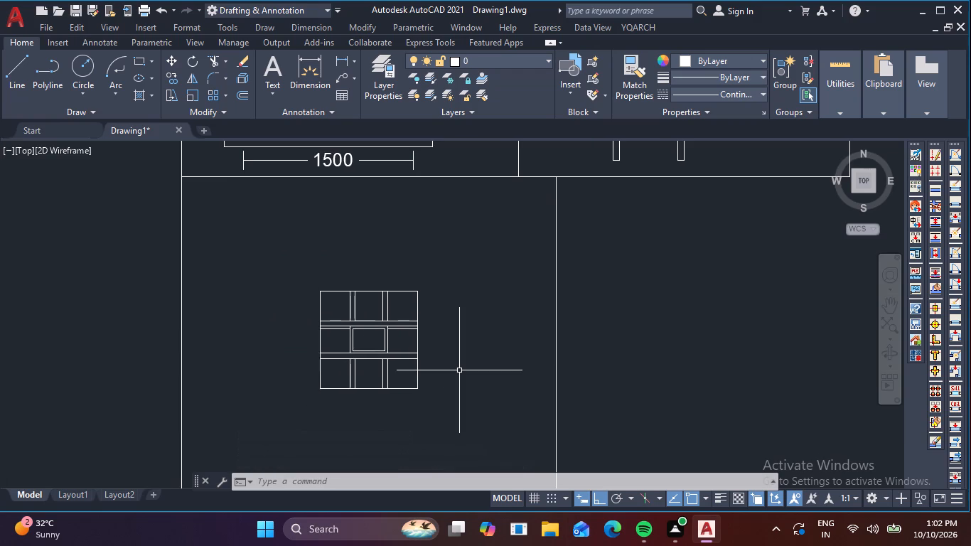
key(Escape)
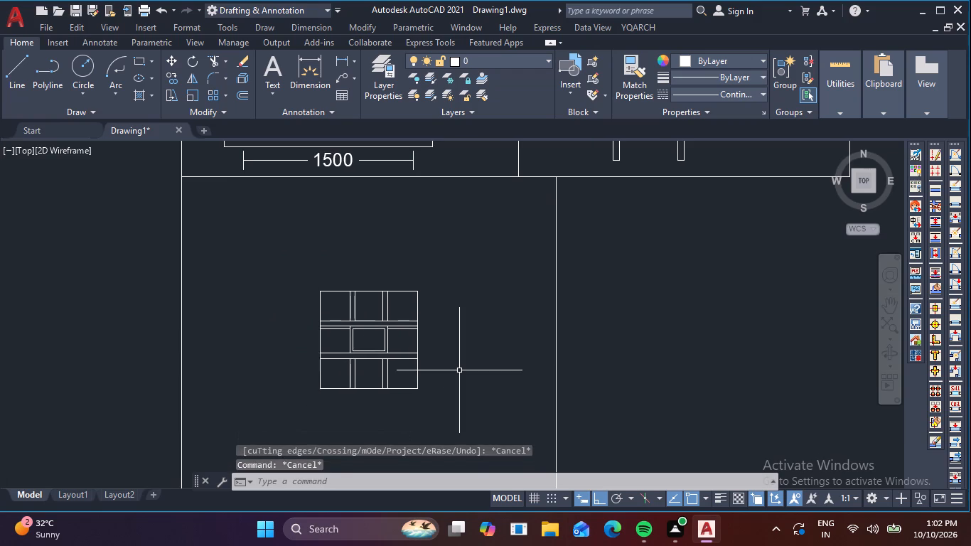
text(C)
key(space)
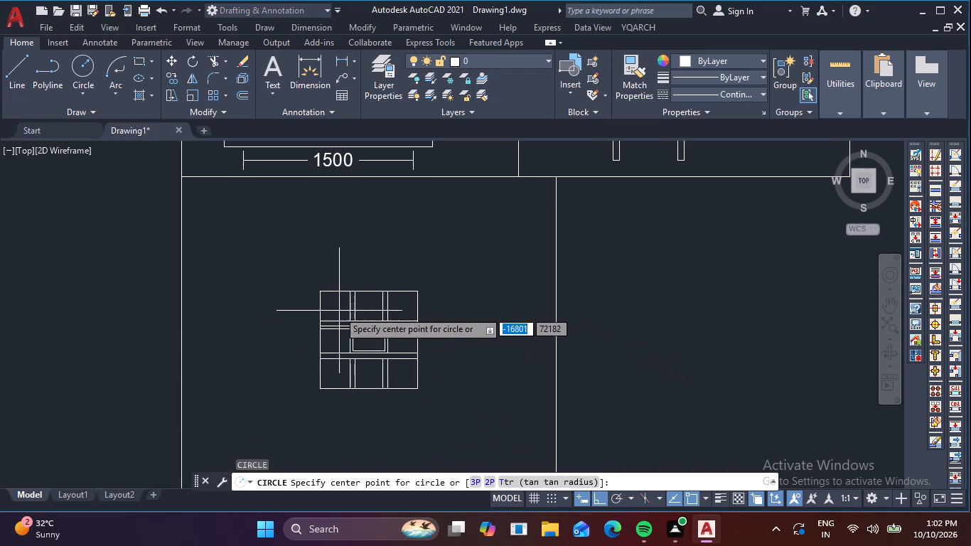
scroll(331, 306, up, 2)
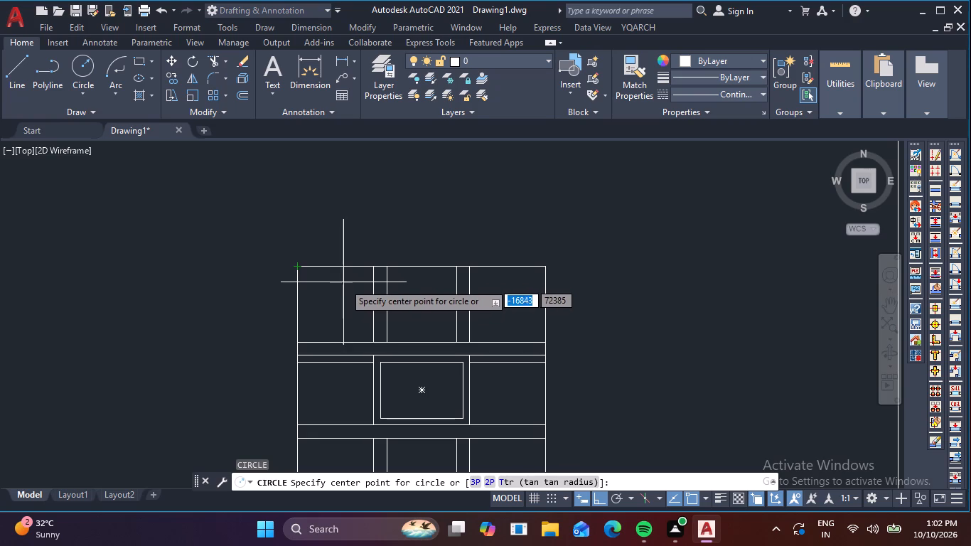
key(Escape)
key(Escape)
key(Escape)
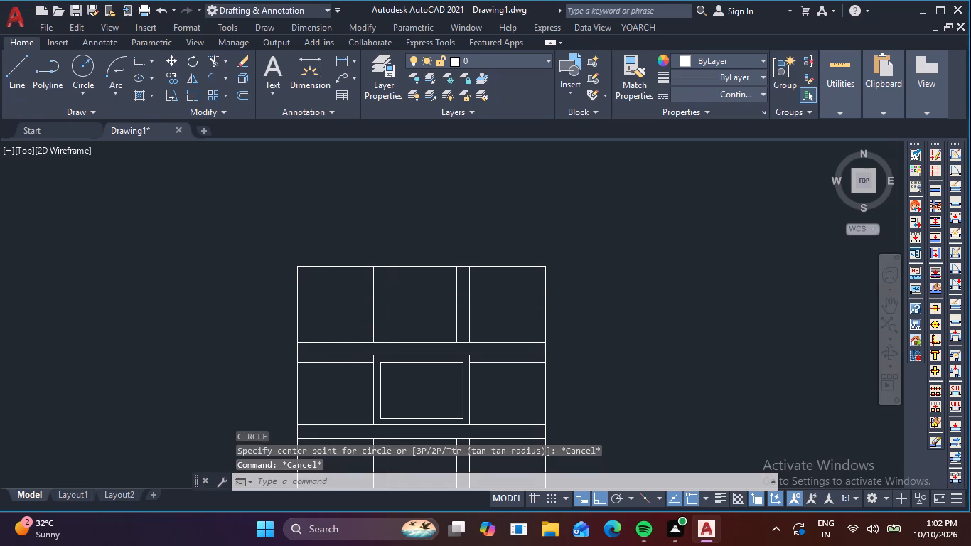
Draw a circle of radius about 69 at the centre of the detail's upper-left corner cell.
key(space)
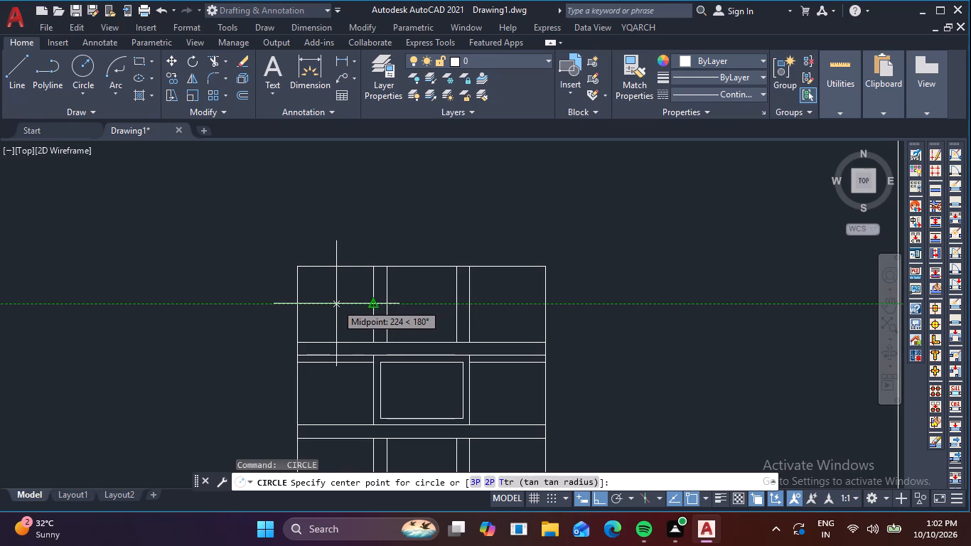
click(336, 304)
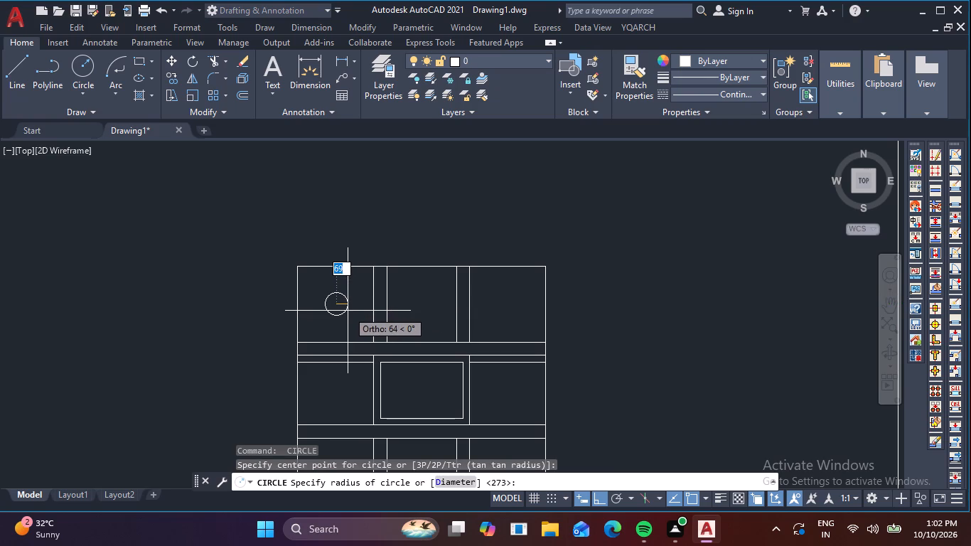
click(348, 311)
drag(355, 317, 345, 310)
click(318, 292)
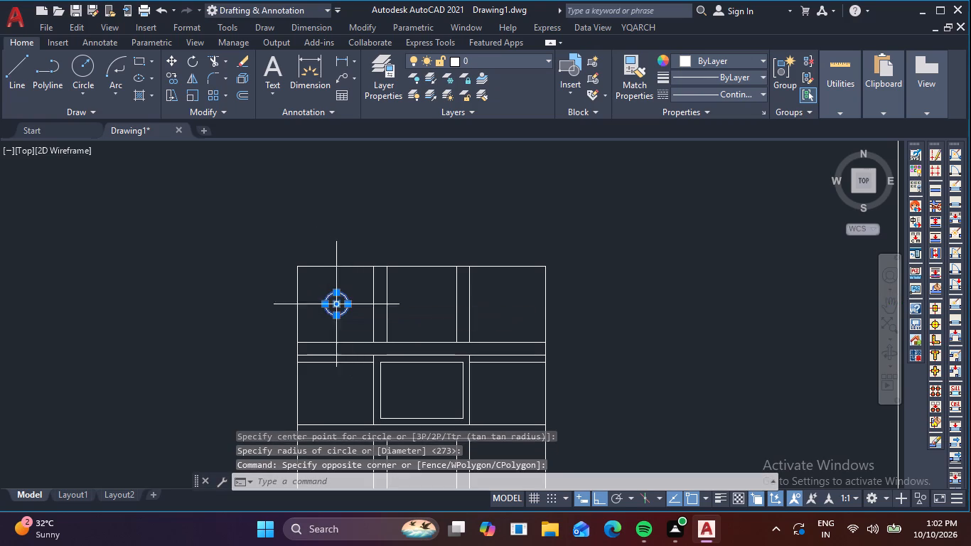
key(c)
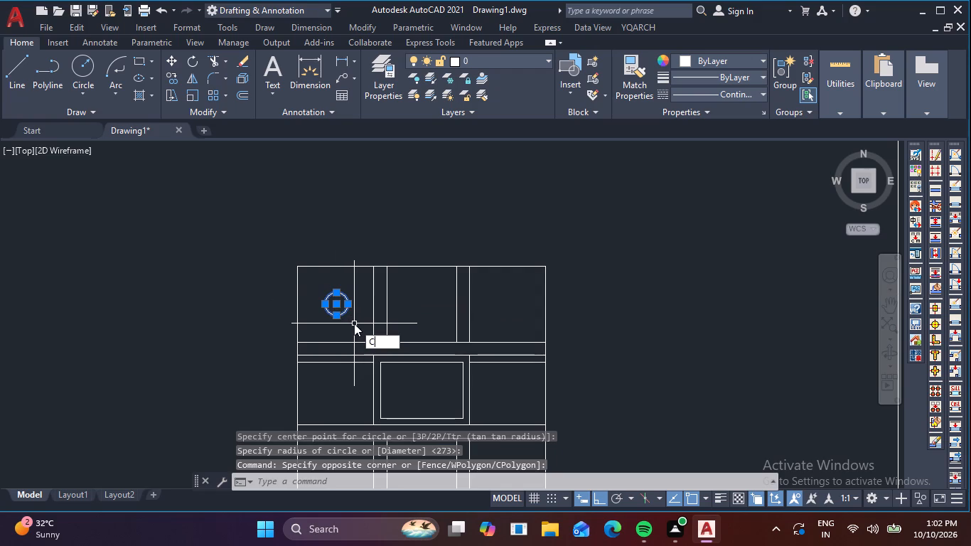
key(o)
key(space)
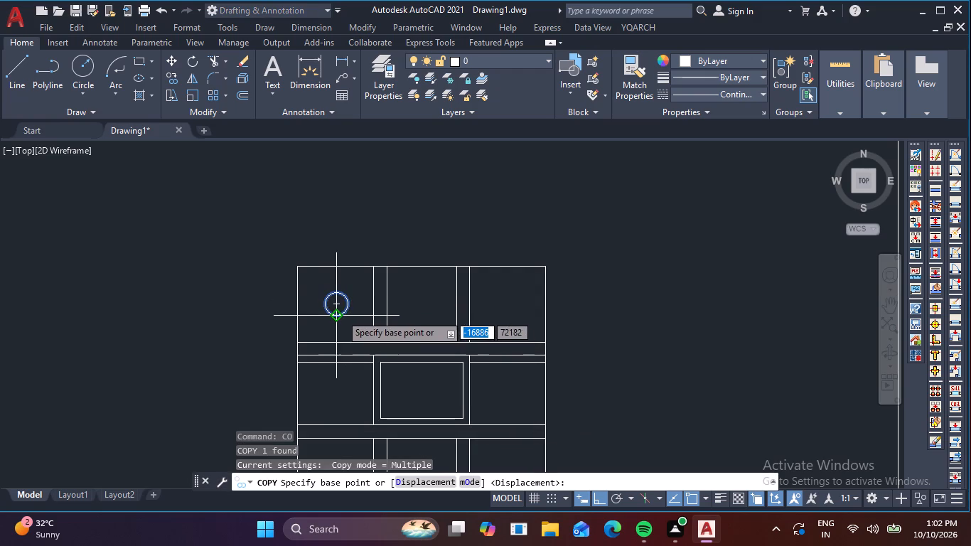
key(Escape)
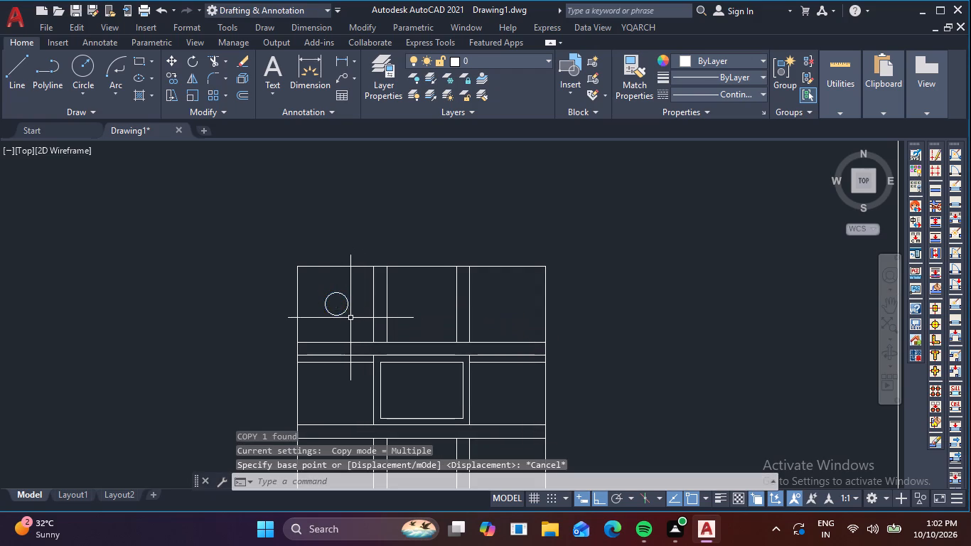
Draw a horizontal and a vertical line across the circle's full diameter, forming a cross through its centre.
scroll(340, 310, up, 2)
key(l)
key(space)
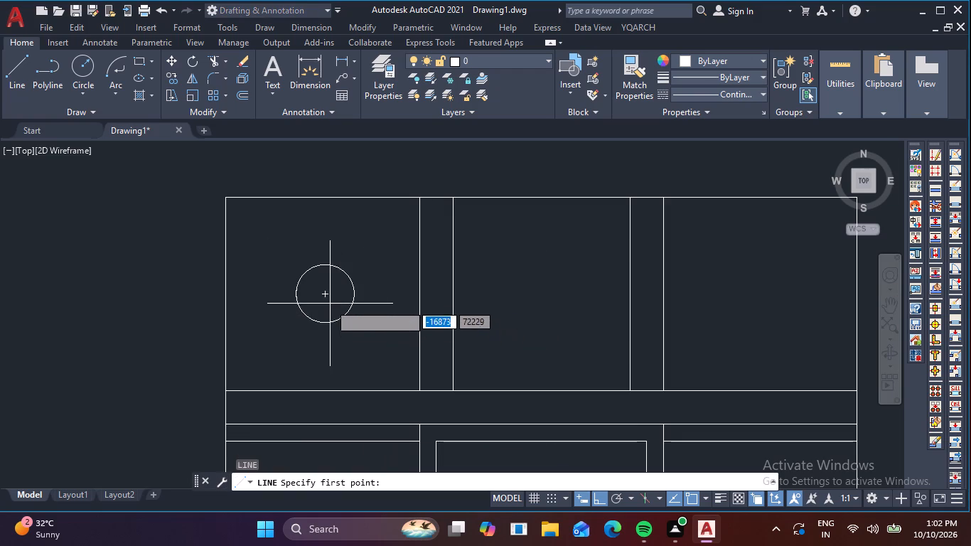
click(351, 296)
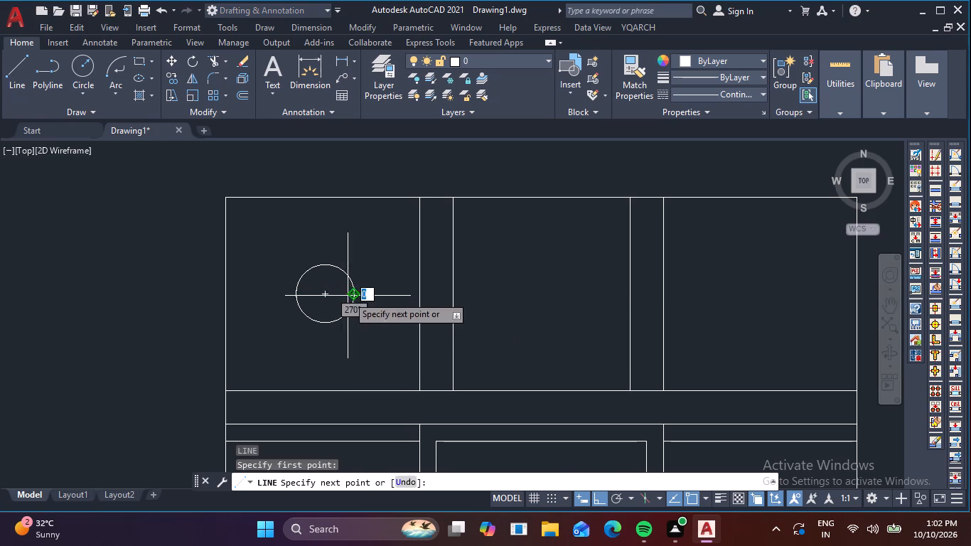
click(296, 291)
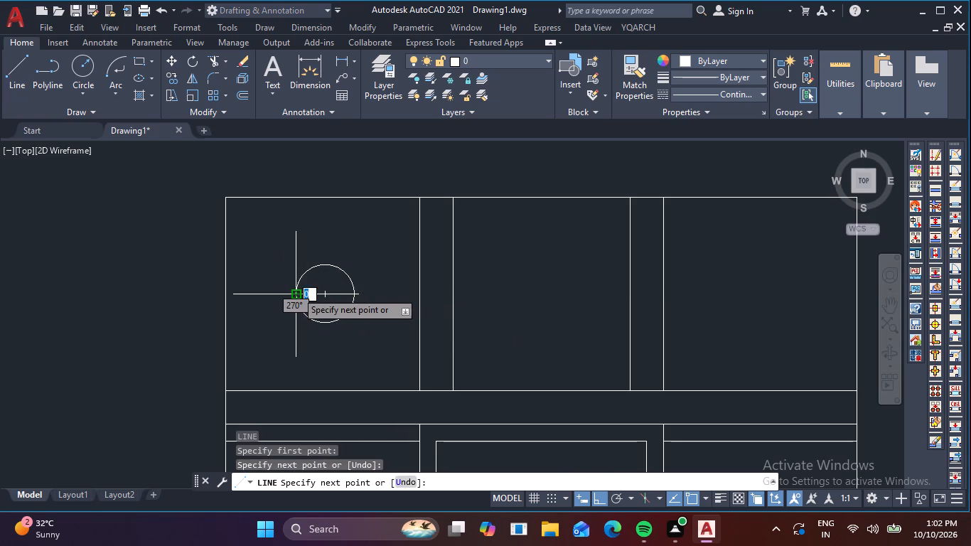
key(space)
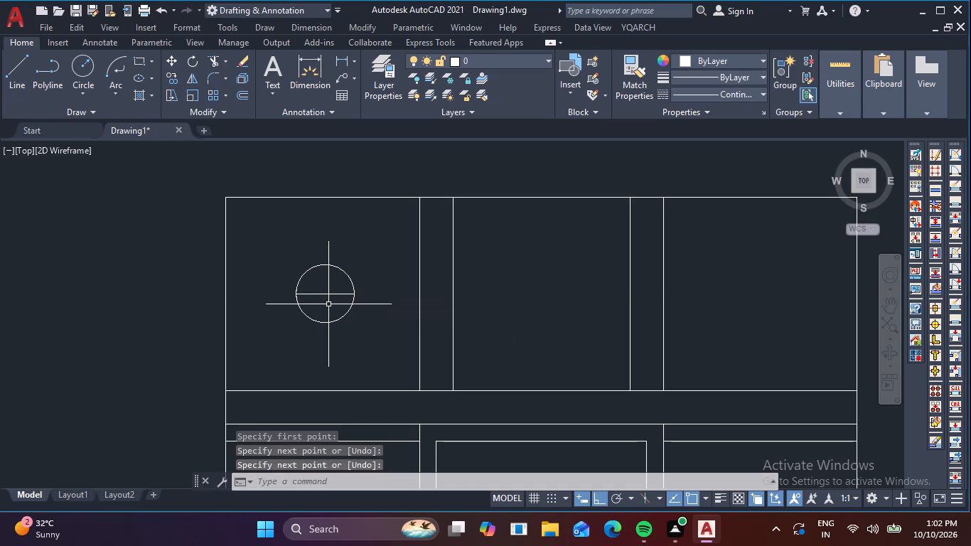
key(space)
click(323, 324)
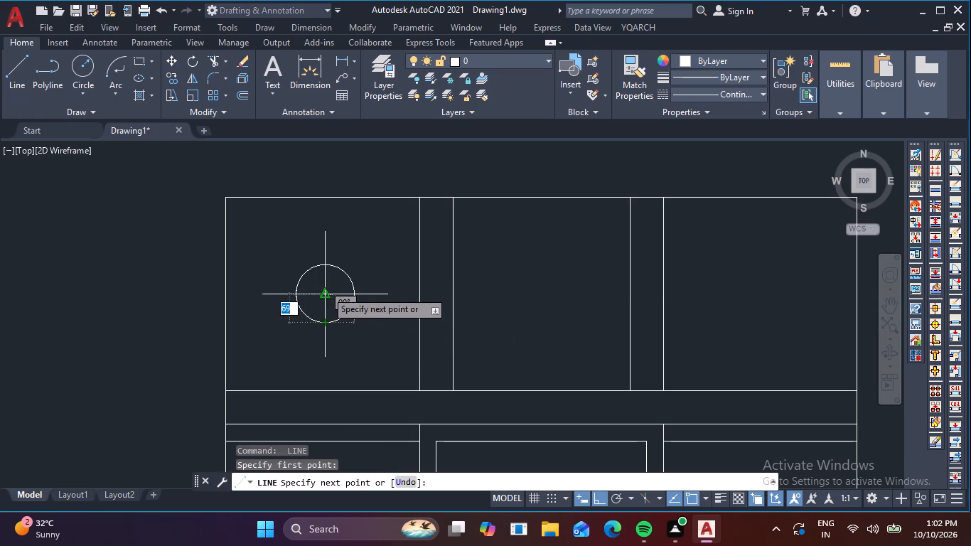
click(326, 267)
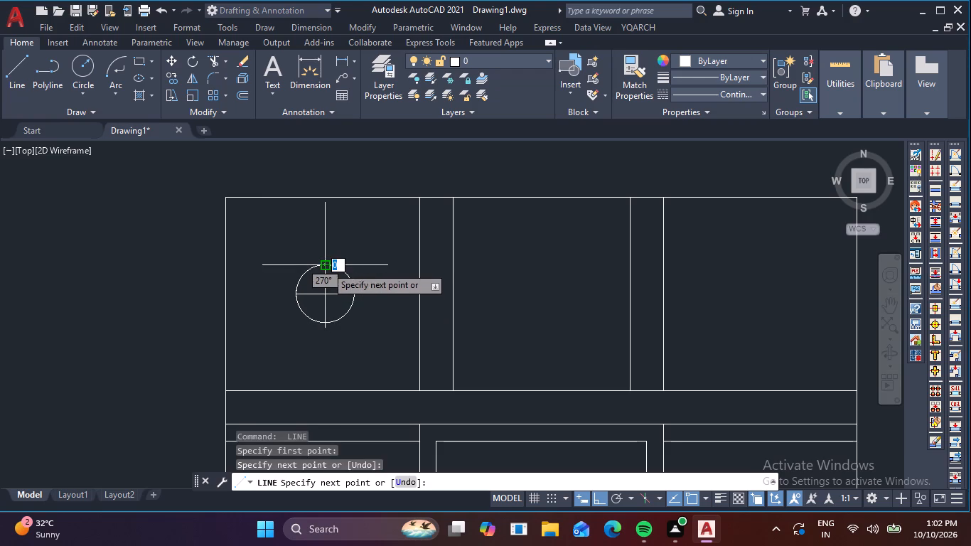
key(space)
Copy the crossed circle from its centre to the middle of the other three corner cells, spaced about 1030 apart.
drag(363, 328, 331, 308)
click(281, 253)
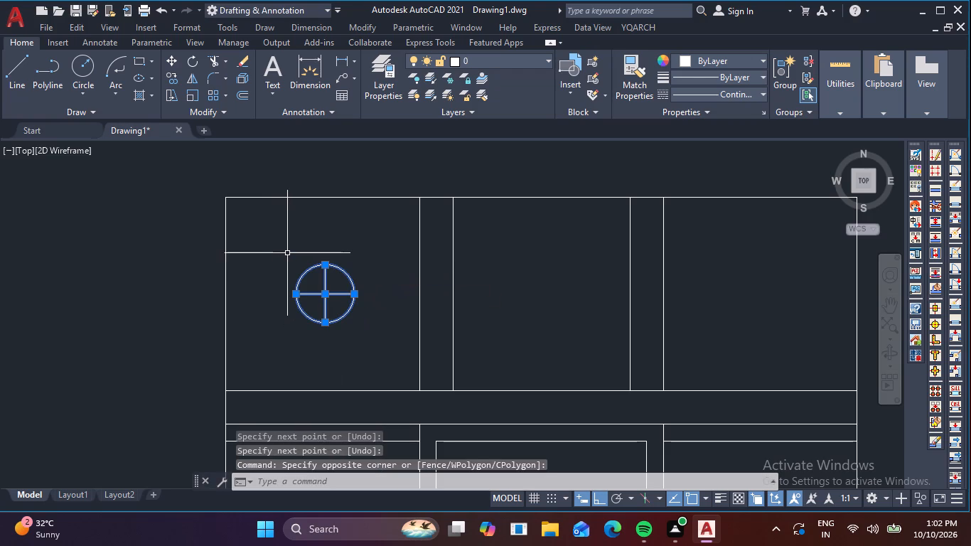
key(c)
key(o)
key(space)
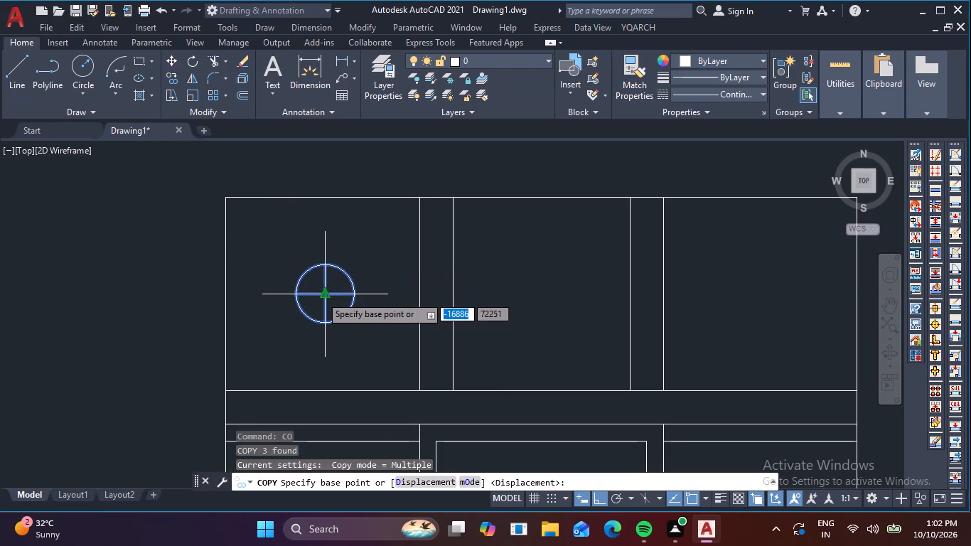
click(321, 296)
scroll(478, 328, down, 2)
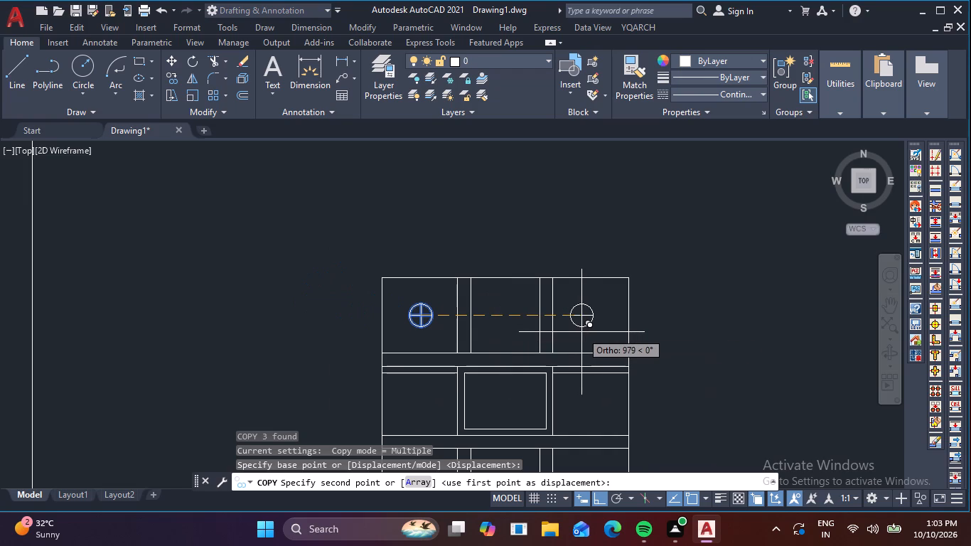
scroll(581, 332, up, 2)
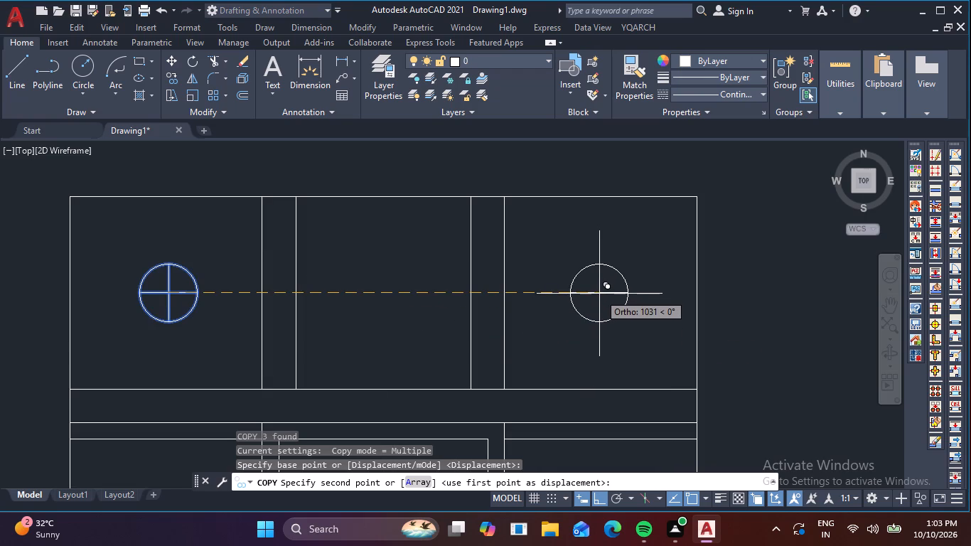
click(599, 294)
scroll(599, 295, down, 2)
middle_drag(587, 326, 633, 229)
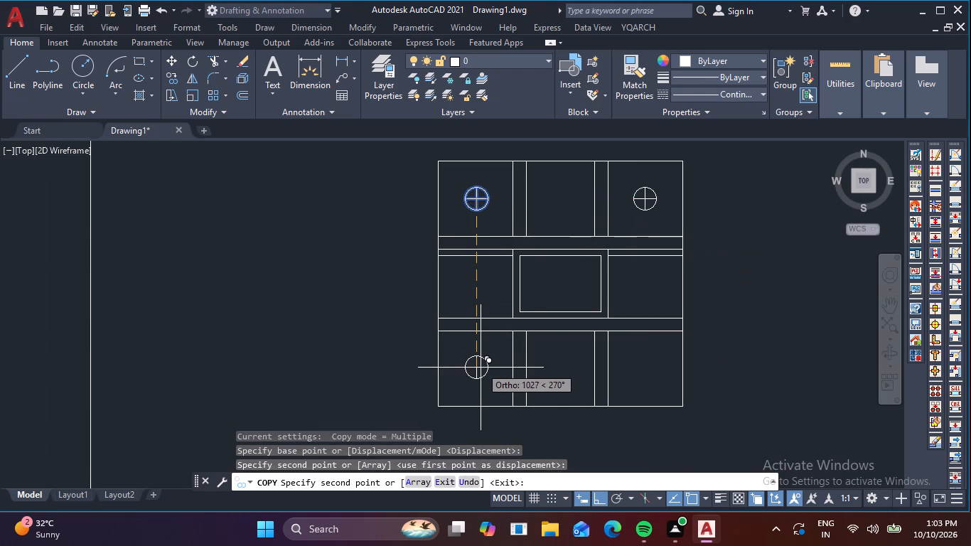
scroll(481, 370, up, 1)
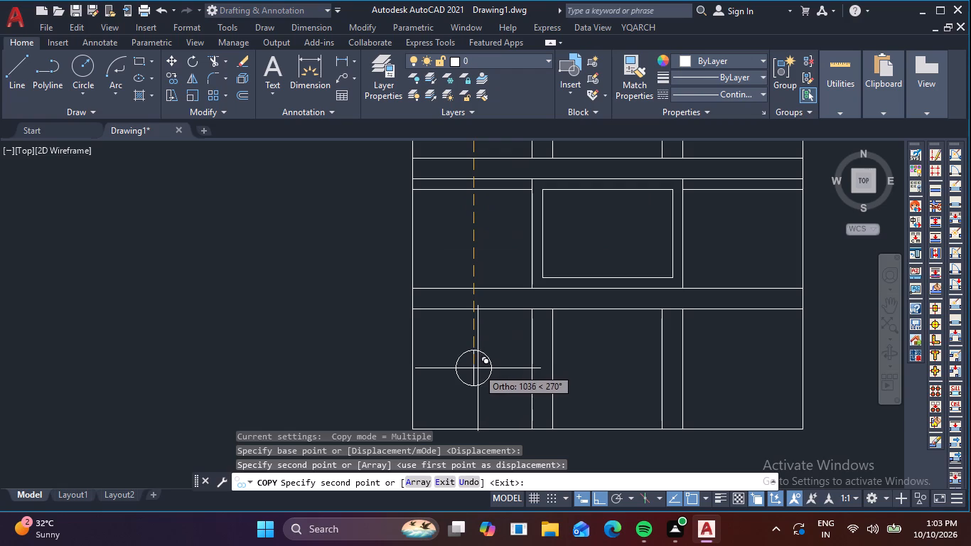
click(473, 366)
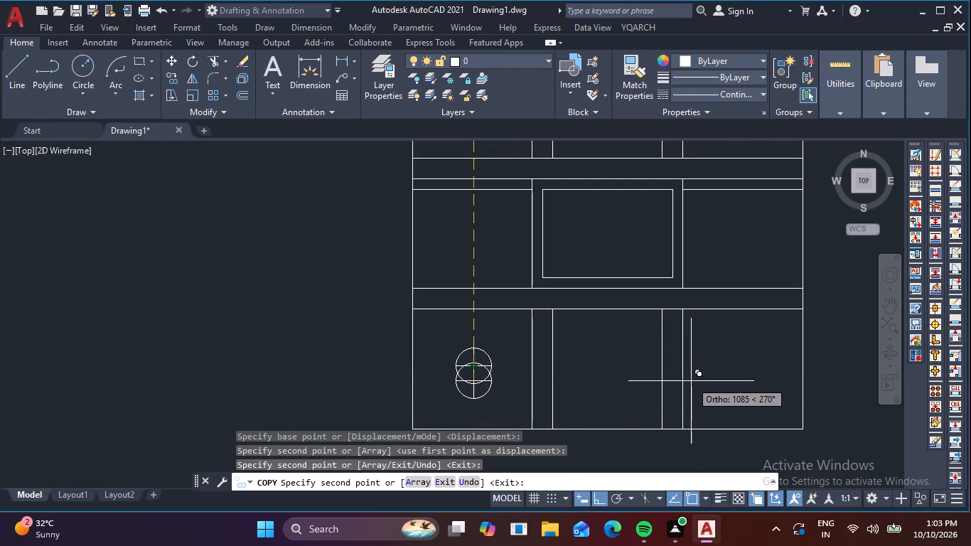
key(F8)
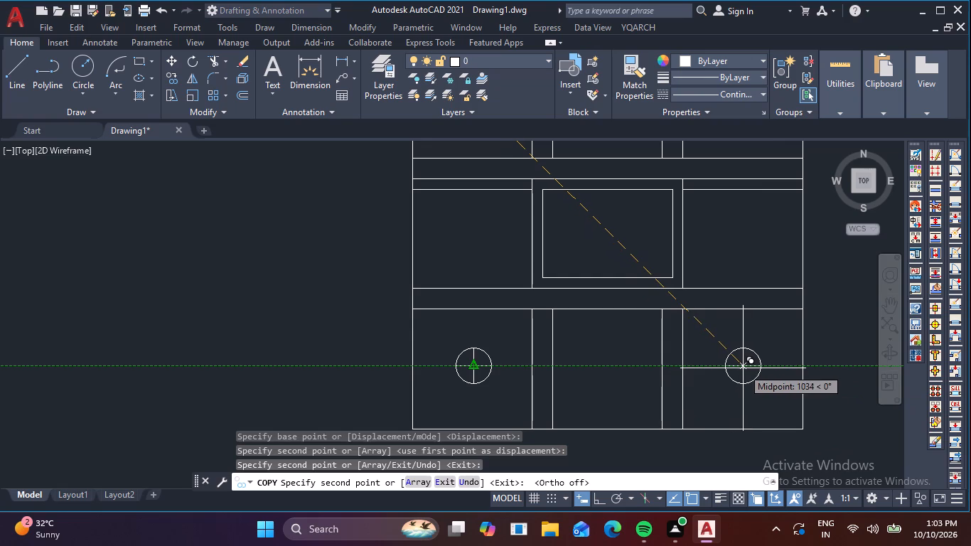
click(744, 368)
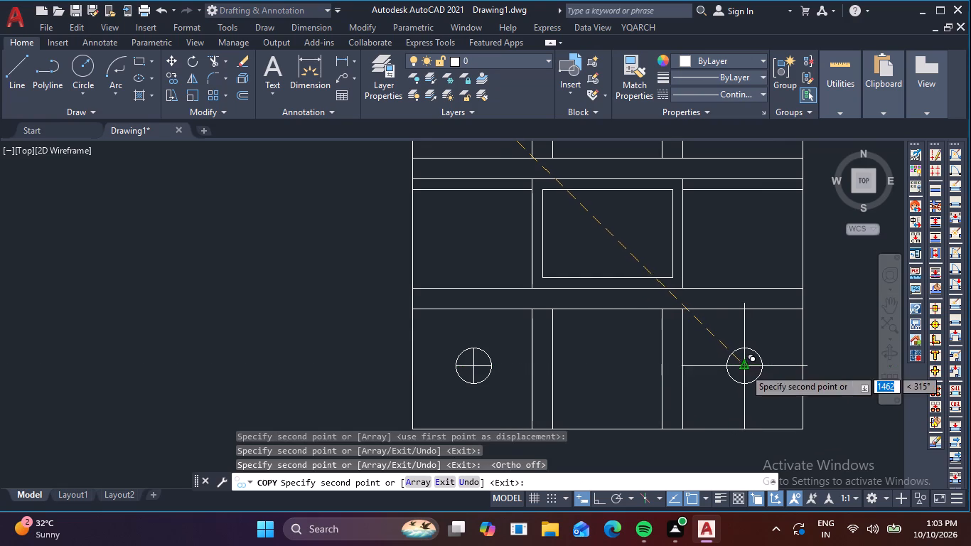
key(Escape)
Examine the framed detail and its bolt circles alongside the footing plan and base plate detail above it.
scroll(746, 412, down, 1)
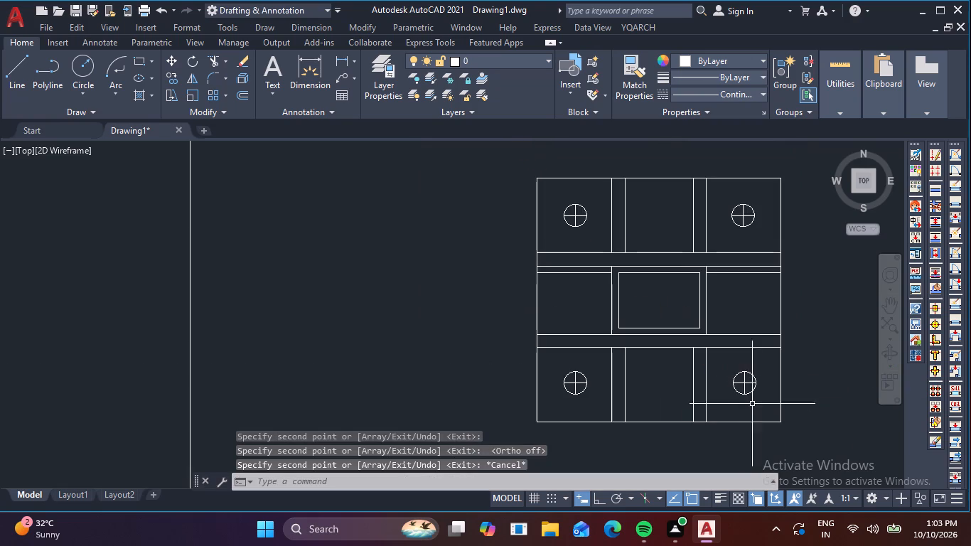
middle_drag(799, 368, 778, 390)
middle_drag(778, 390, 778, 368)
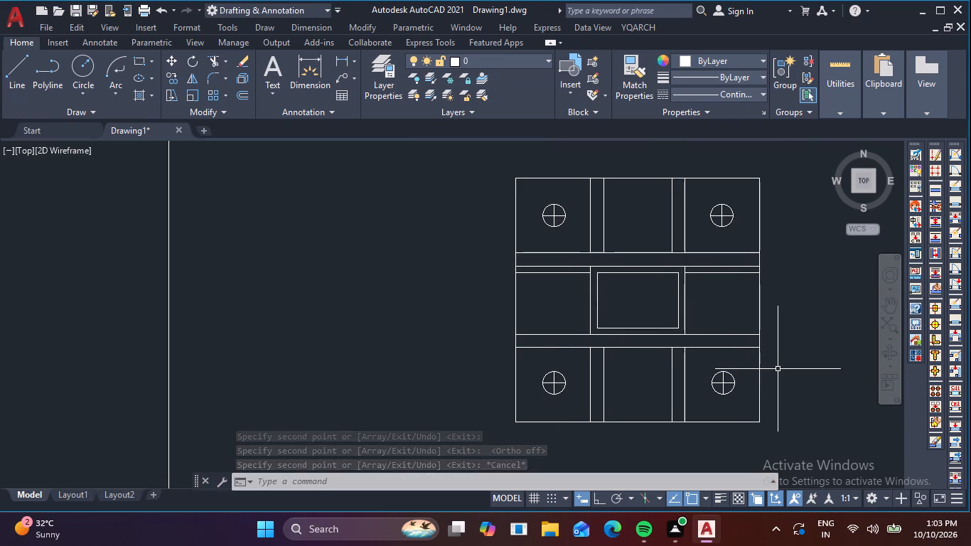
scroll(778, 369, down, 3)
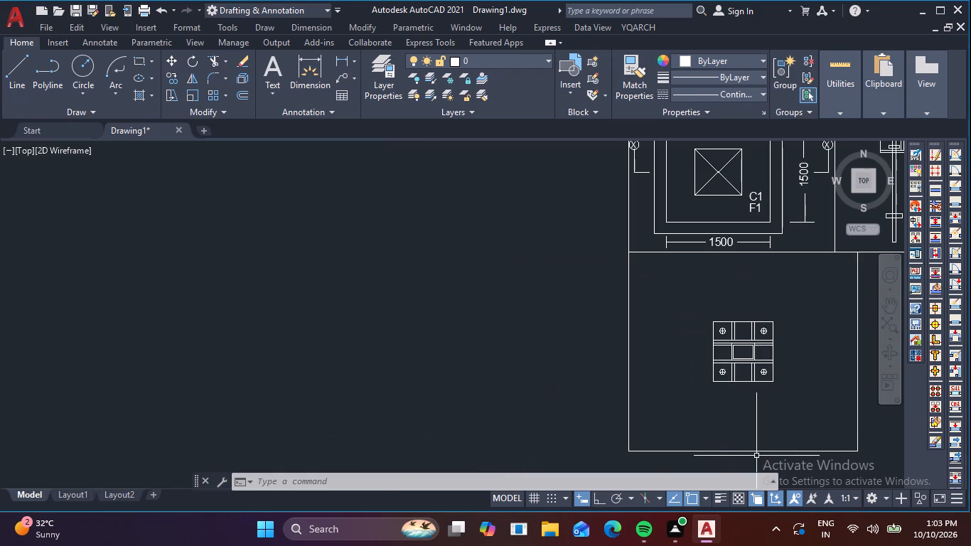
middle_drag(619, 419, 431, 406)
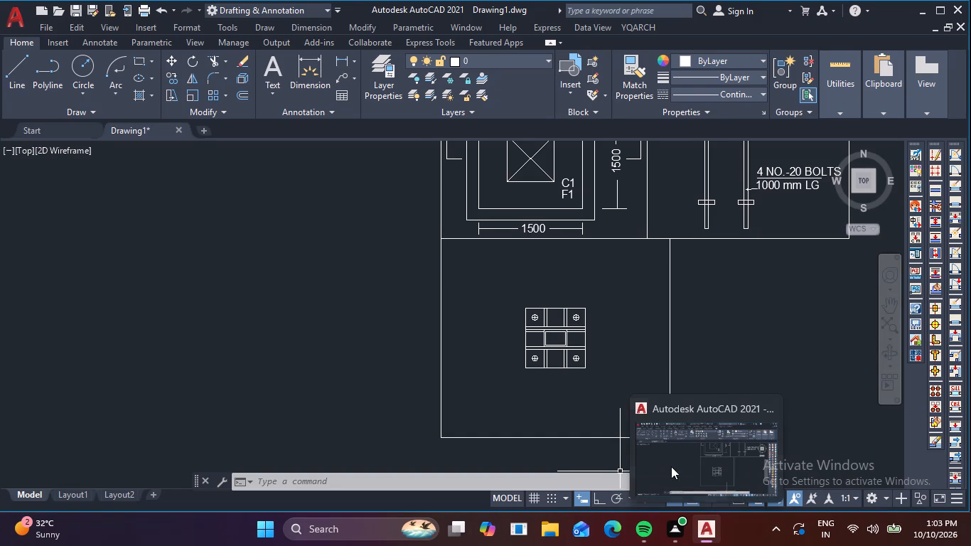
scroll(601, 336, up, 1)
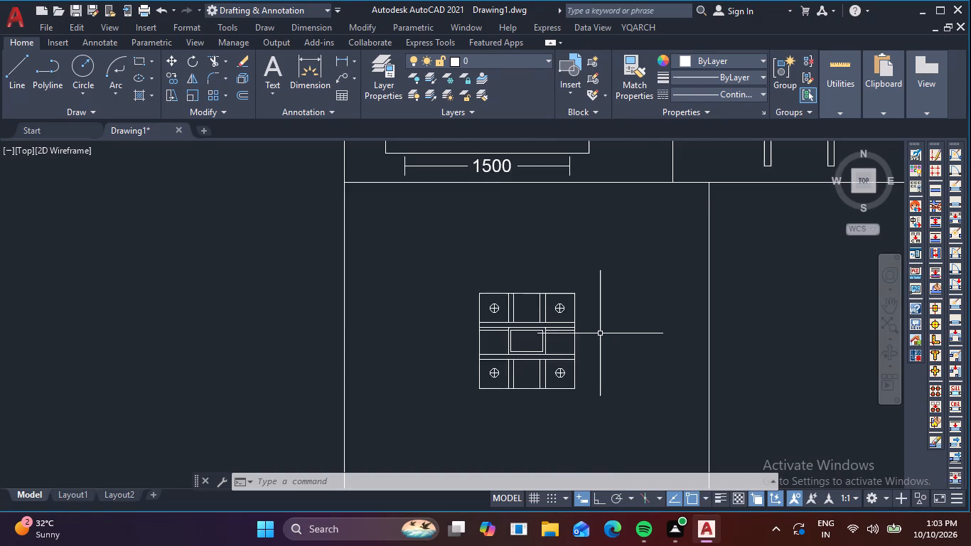
scroll(600, 333, up, 1)
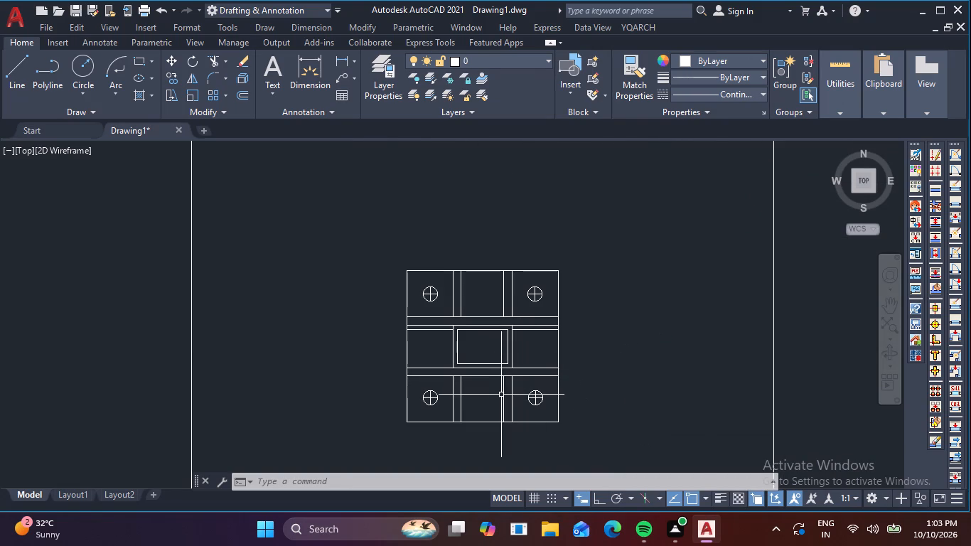
scroll(463, 365, down, 2)
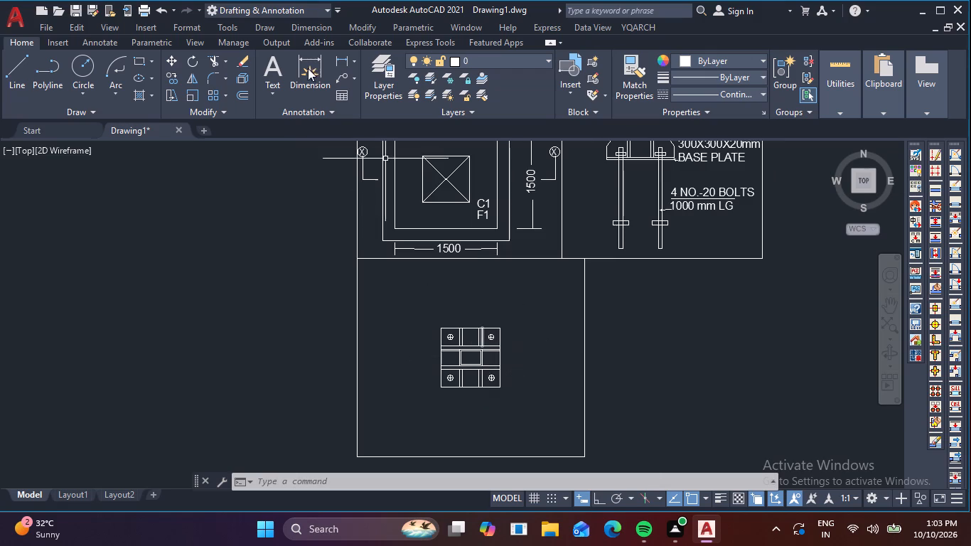
scroll(448, 230, up, 2)
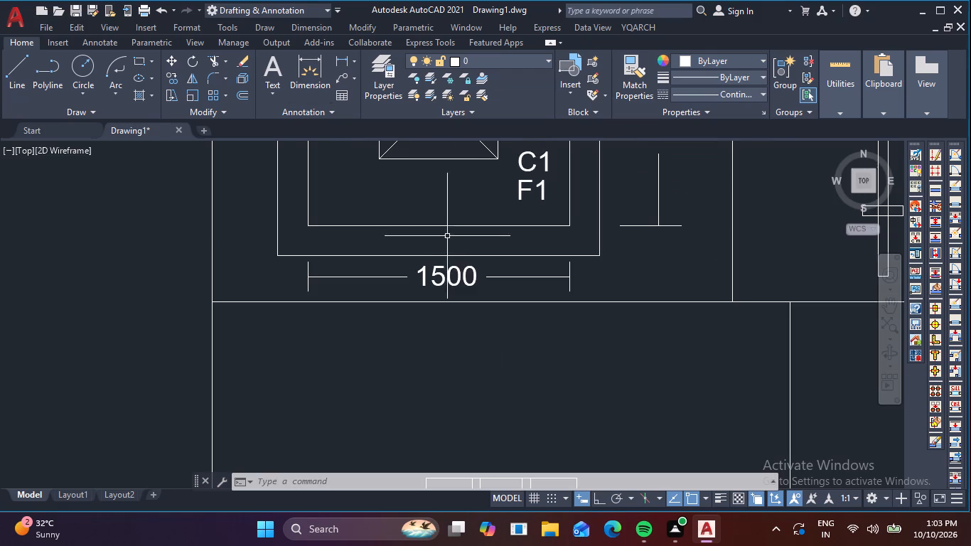
scroll(468, 278, down, 3)
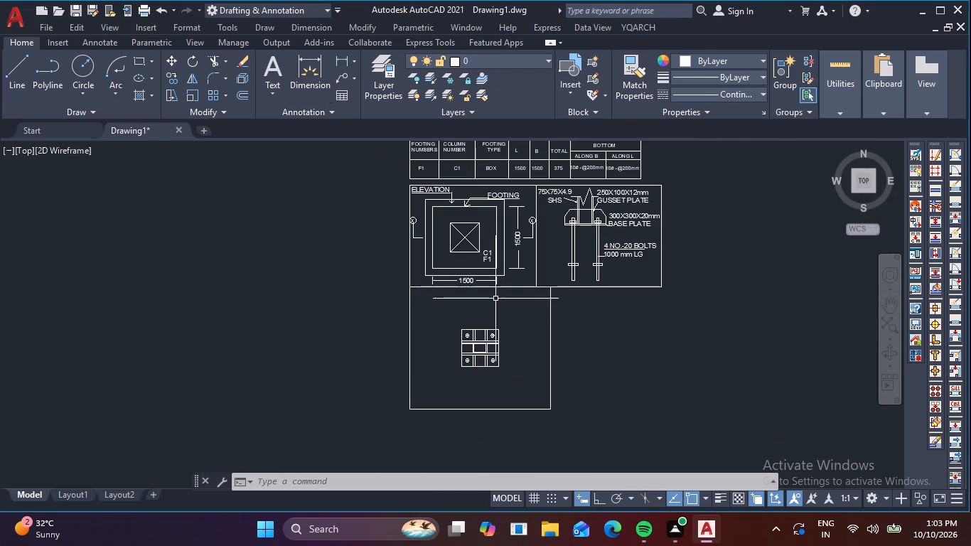
Copy the 1500 label below the footing plan to the upper-left and upper-right areas of the lower detail frame.
scroll(487, 296, up, 1)
click(453, 270)
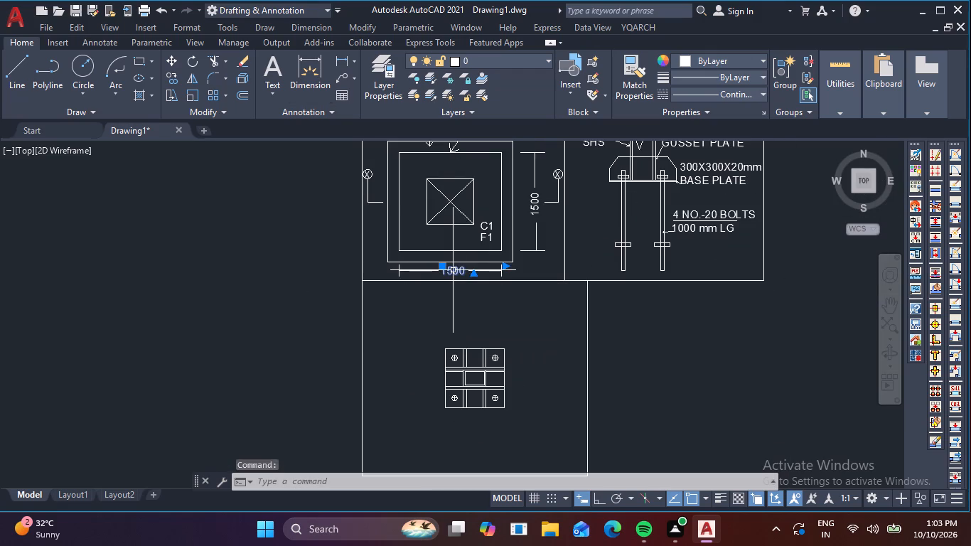
text(CO)
key(space)
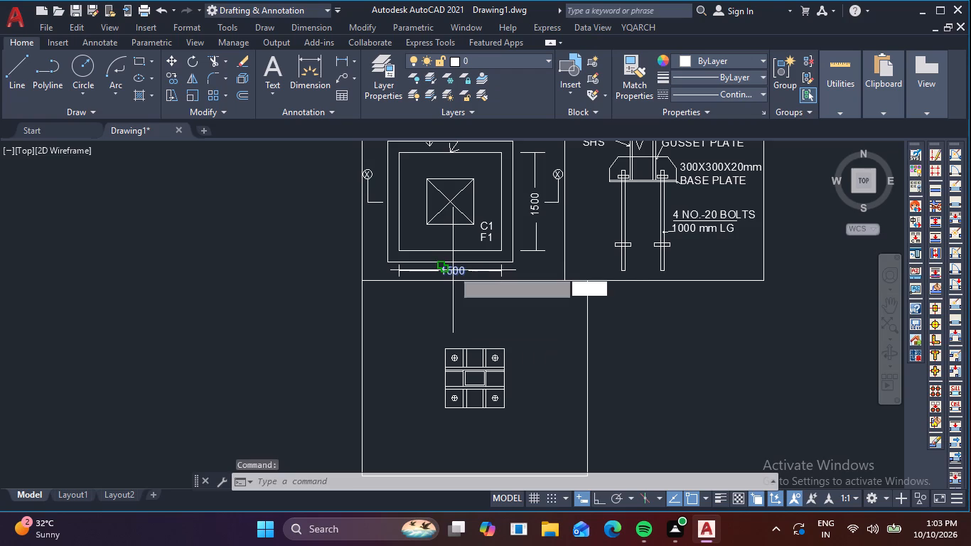
click(453, 270)
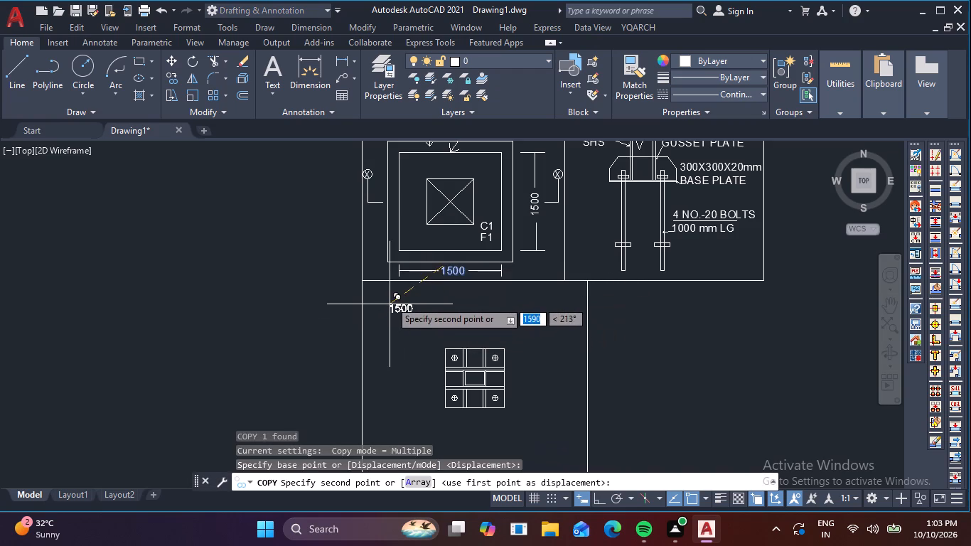
scroll(370, 295, up, 2)
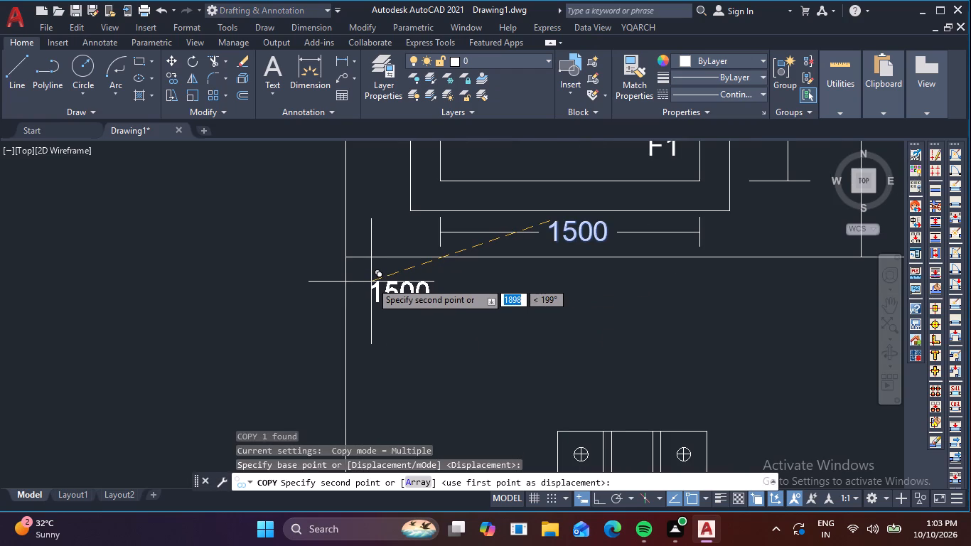
click(371, 282)
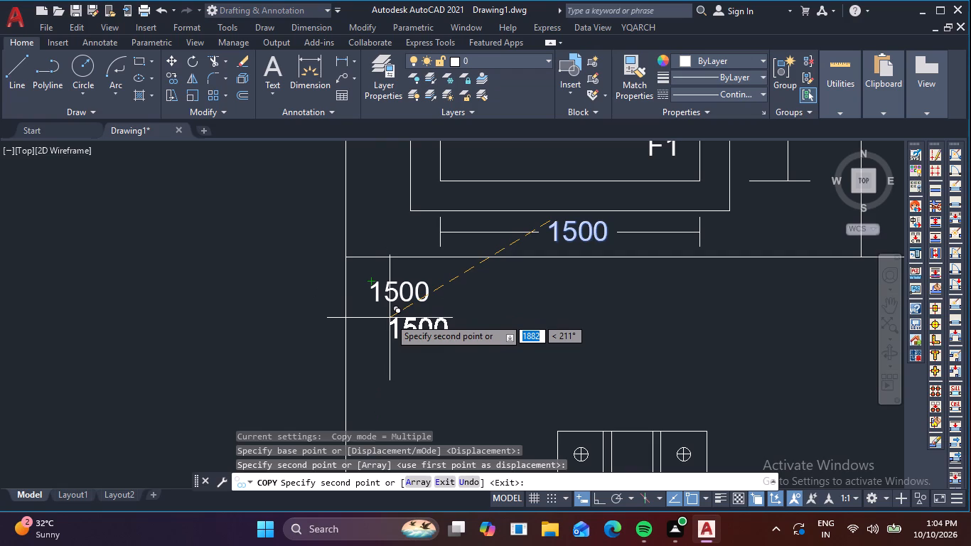
middle_drag(741, 345, 626, 242)
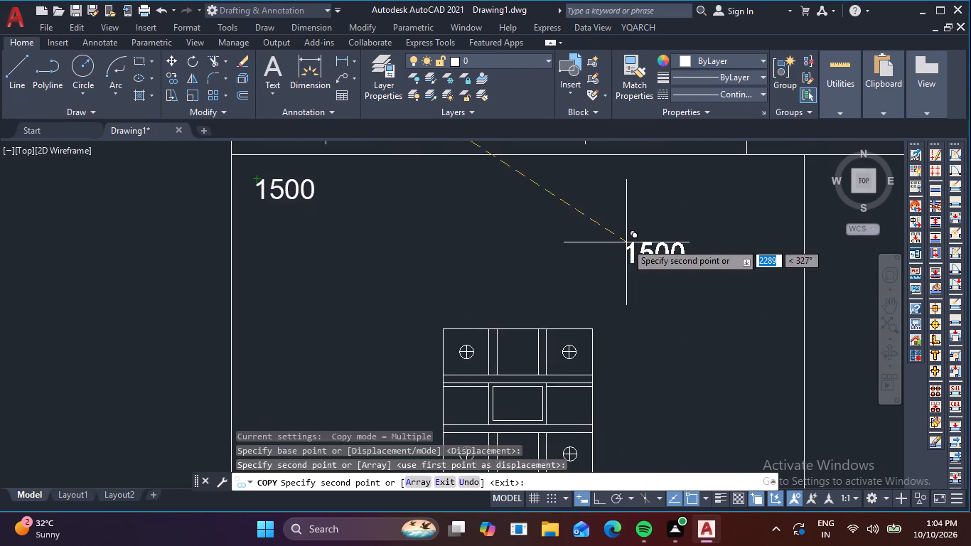
click(631, 188)
key(Escape)
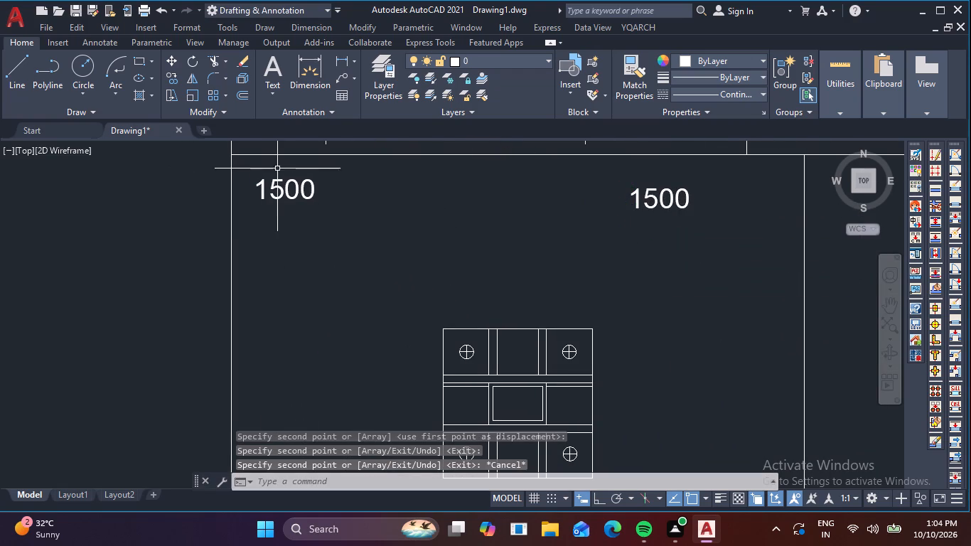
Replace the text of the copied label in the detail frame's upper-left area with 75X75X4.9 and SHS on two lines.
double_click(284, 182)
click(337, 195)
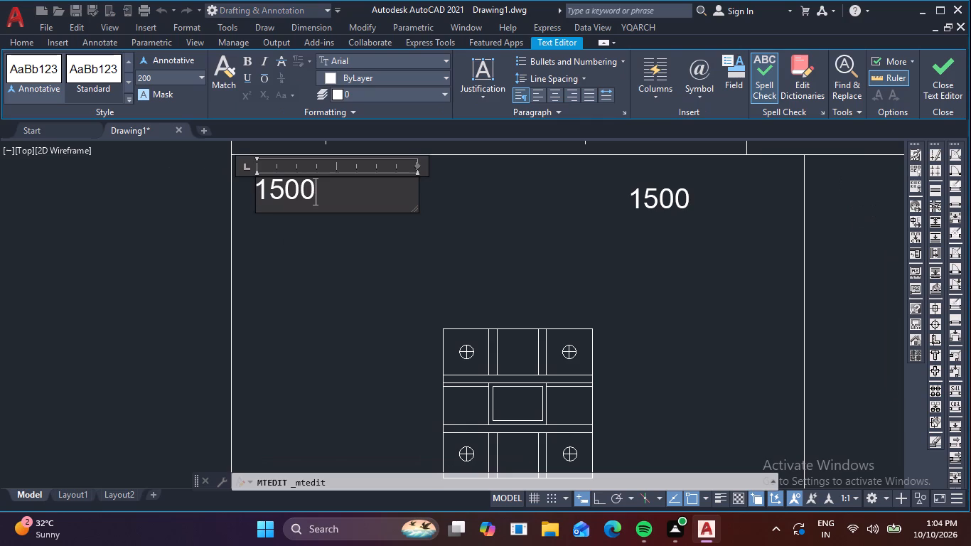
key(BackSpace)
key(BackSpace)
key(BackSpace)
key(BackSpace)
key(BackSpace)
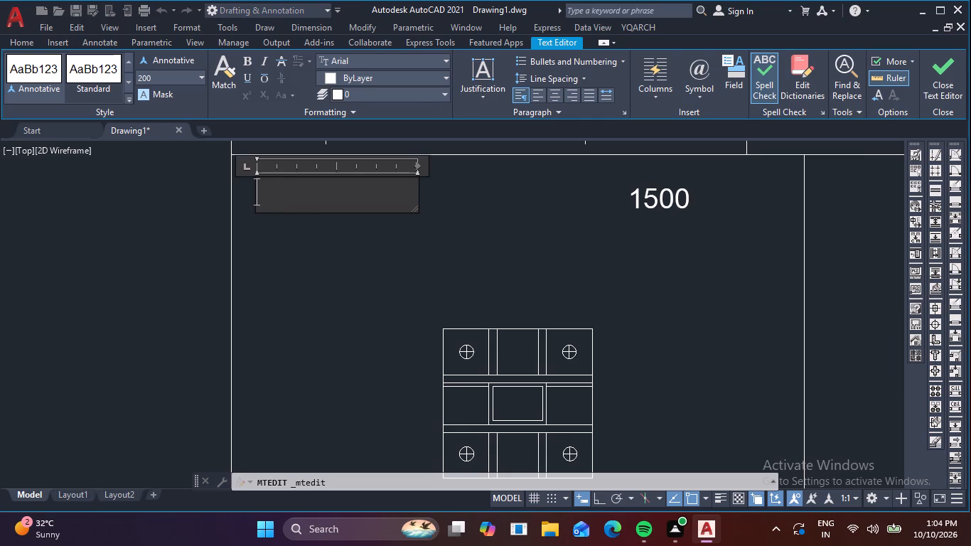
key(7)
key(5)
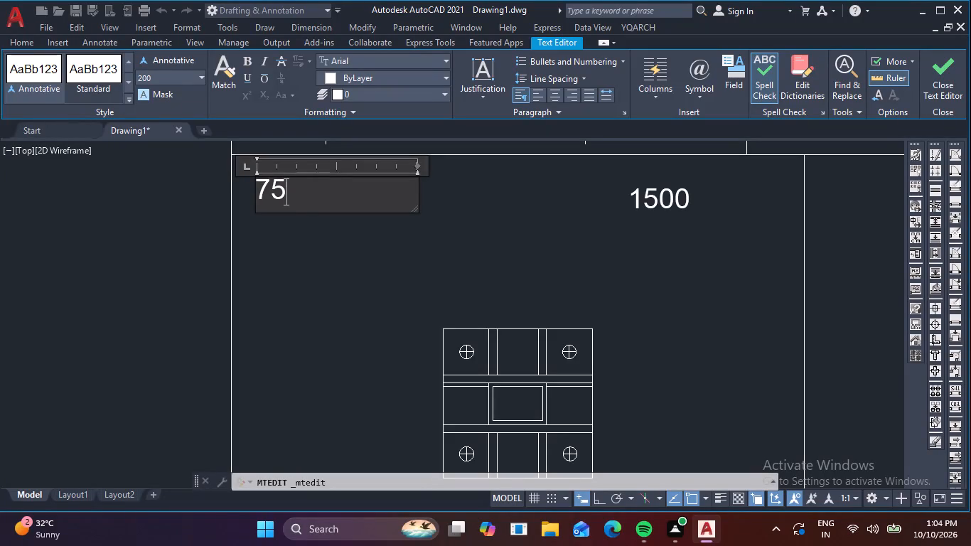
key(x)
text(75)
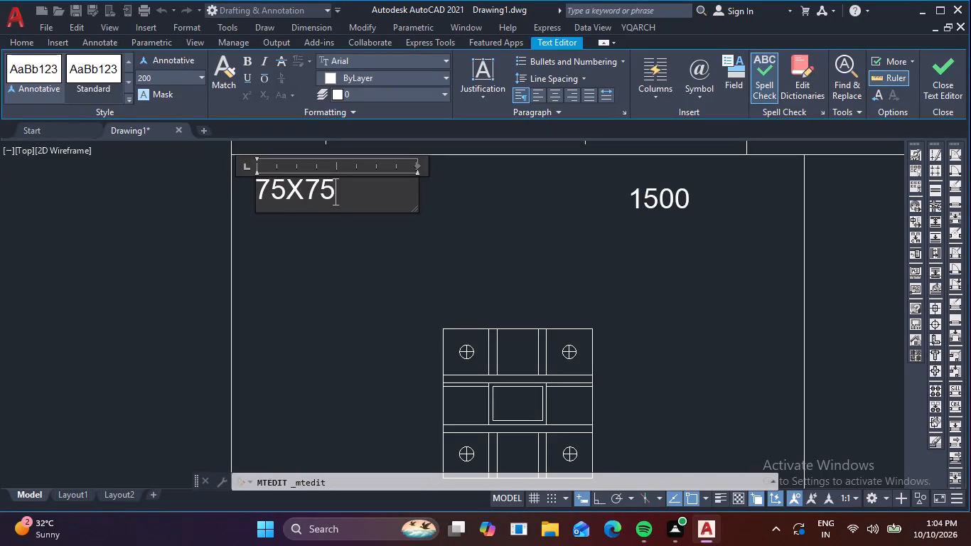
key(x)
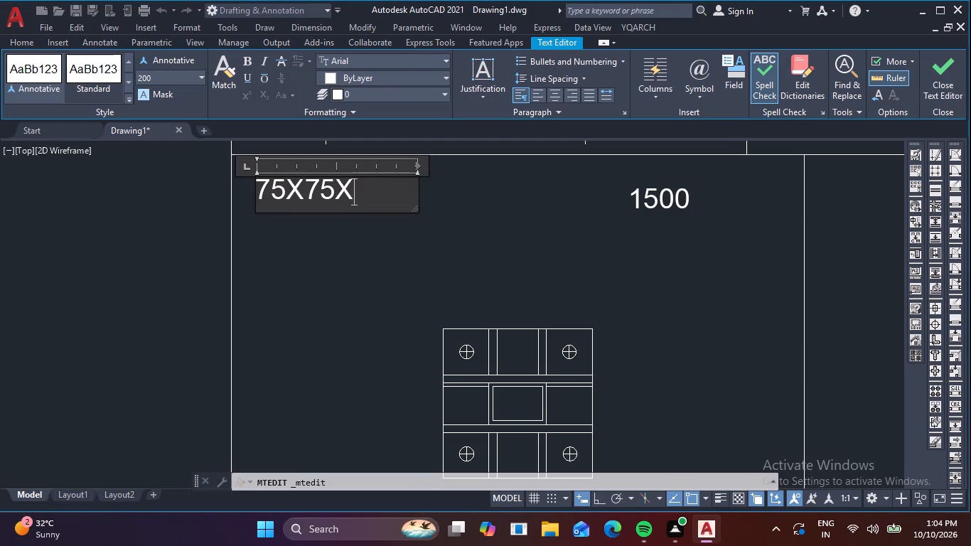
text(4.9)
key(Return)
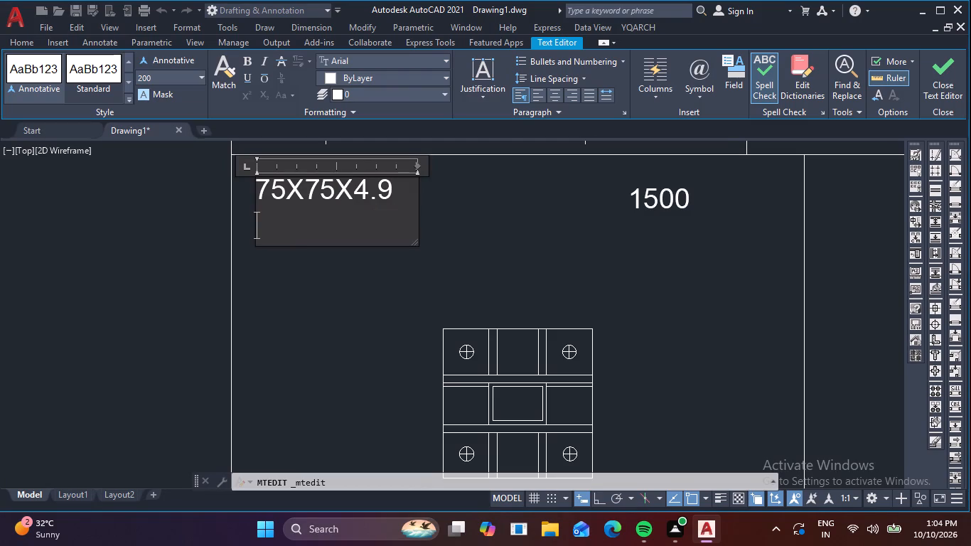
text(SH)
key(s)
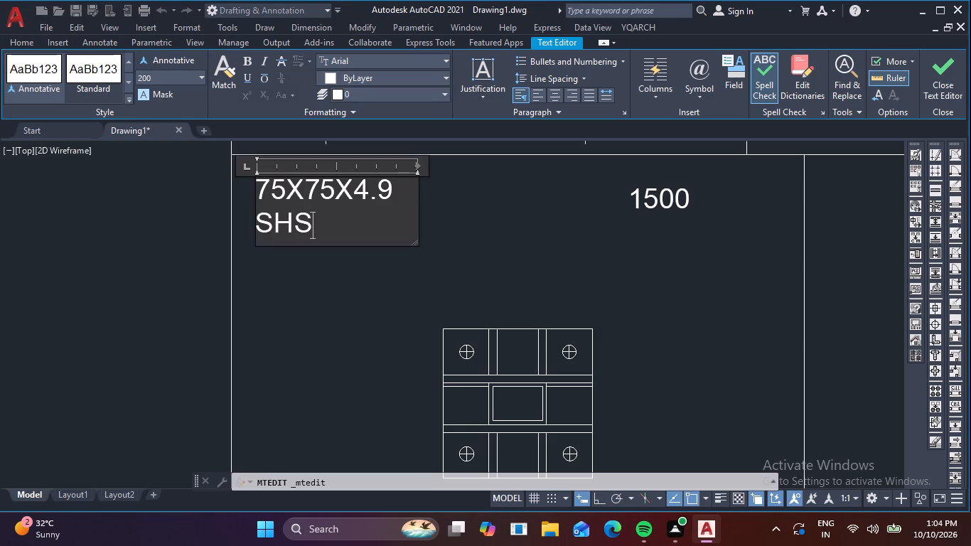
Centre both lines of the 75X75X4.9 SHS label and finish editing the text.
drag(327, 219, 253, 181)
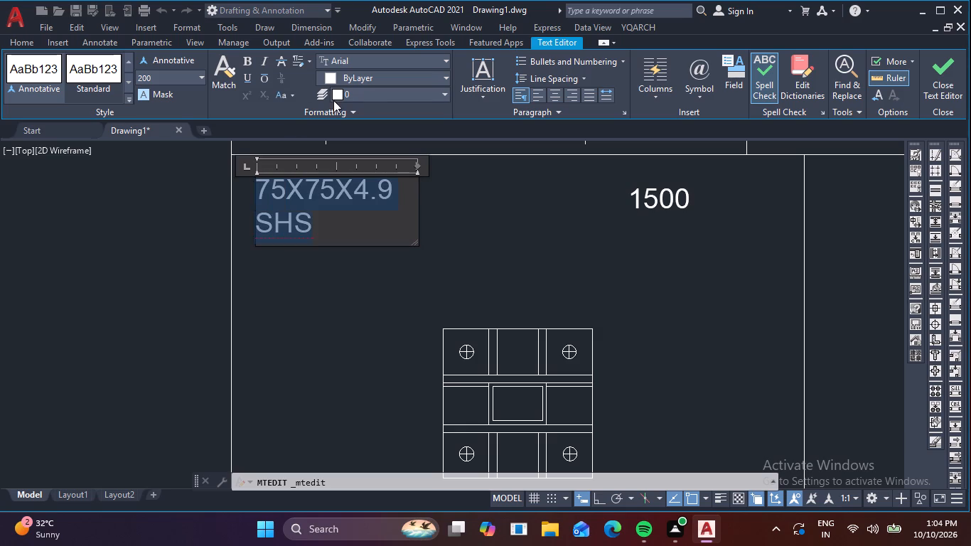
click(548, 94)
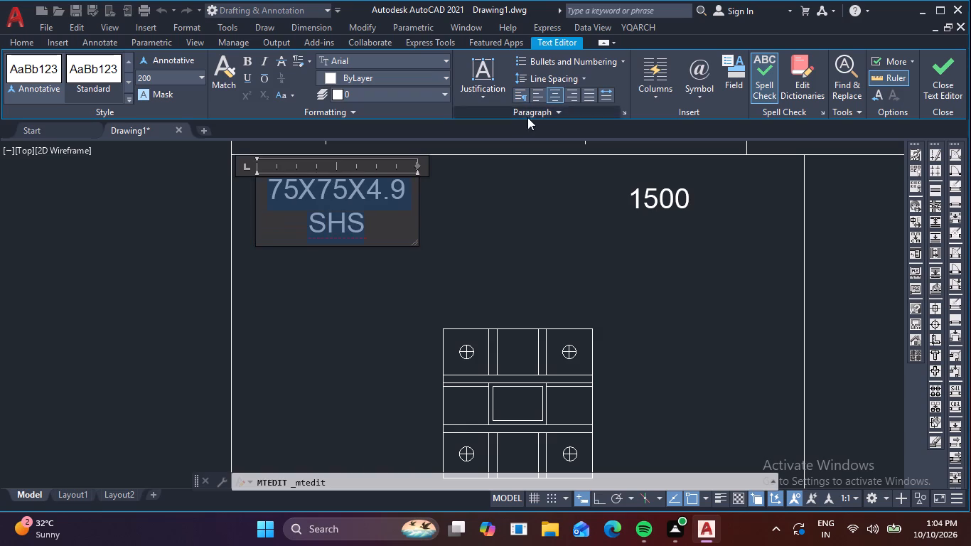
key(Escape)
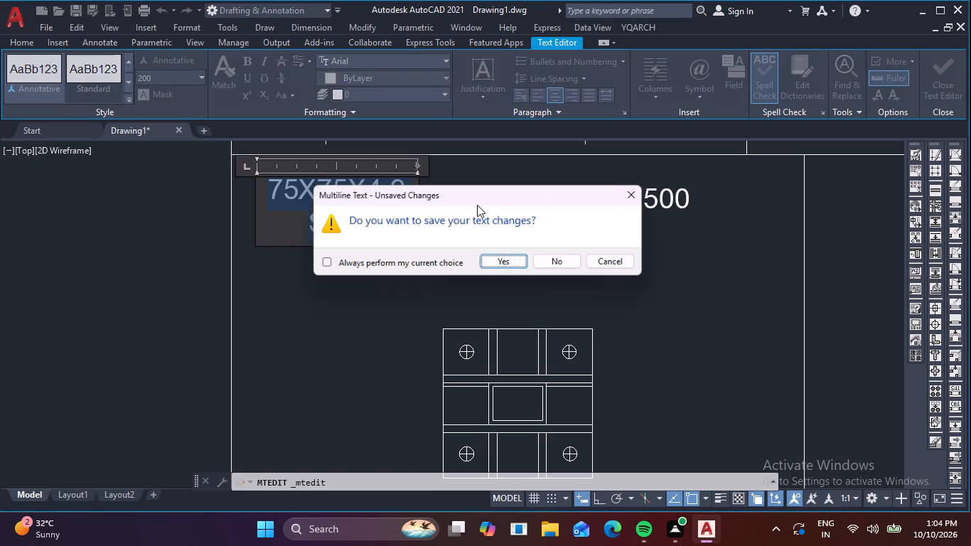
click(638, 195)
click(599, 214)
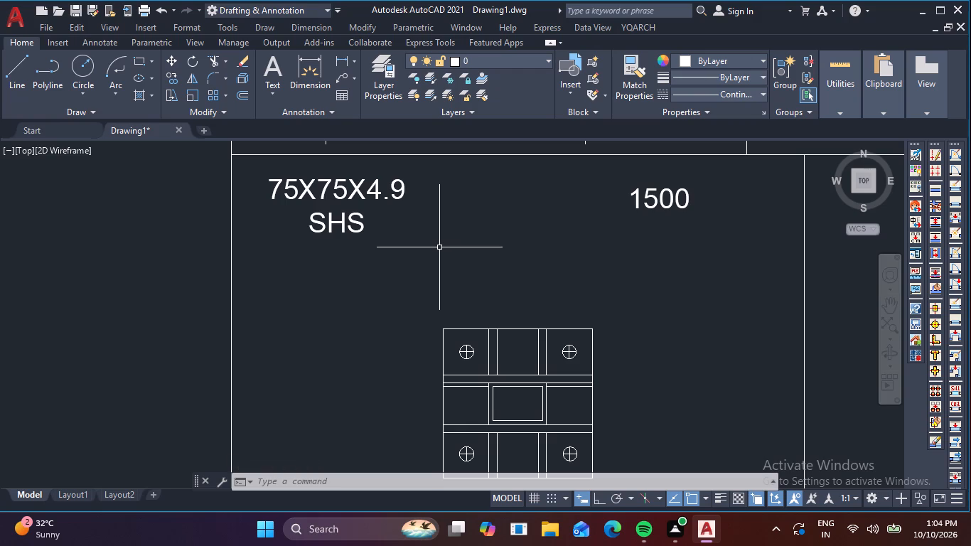
Delete the 75X75X4.9 SHS label from the lower detail frame.
scroll(440, 294, down, 2)
scroll(460, 309, up, 2)
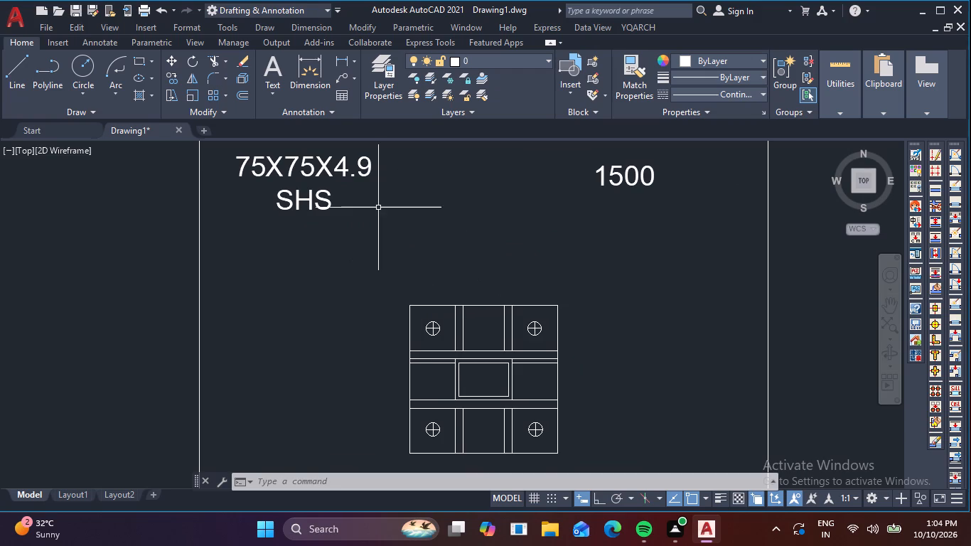
drag(378, 208, 367, 203)
click(284, 178)
key(Delete)
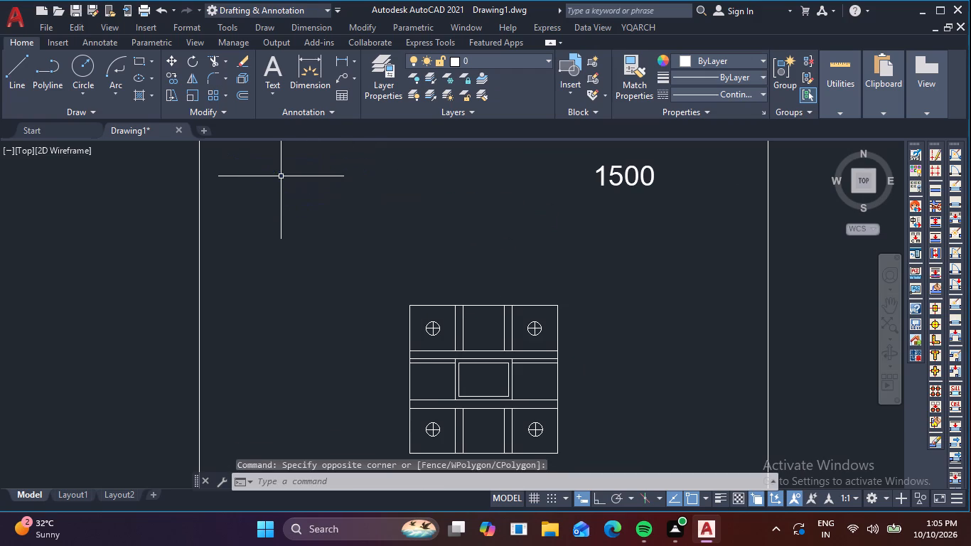
Draw a multileader from the left edge of the detail's central square up to the frame's upper-left area.
text(MUL)
click(462, 303)
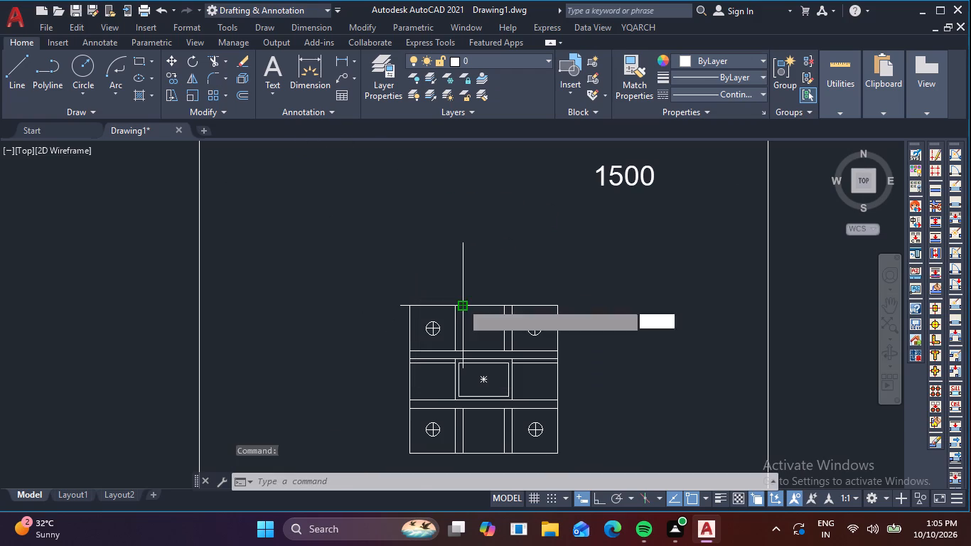
scroll(452, 379, up, 1)
click(454, 380)
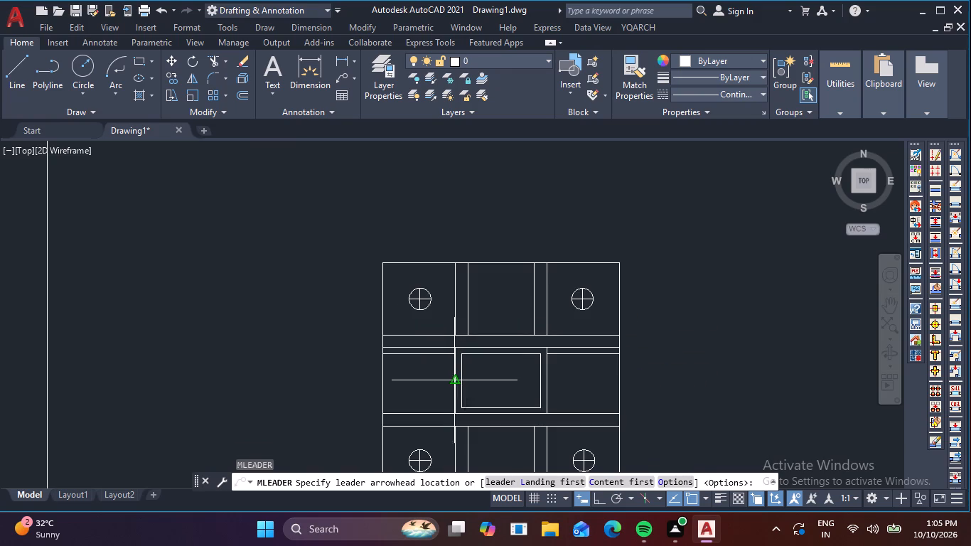
middle_drag(361, 166, 486, 309)
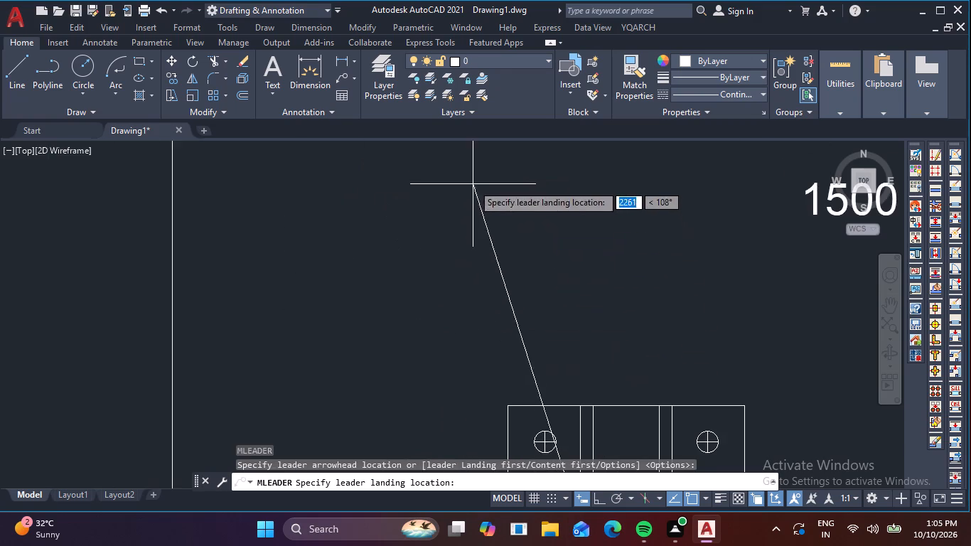
middle_drag(468, 187, 488, 266)
click(500, 279)
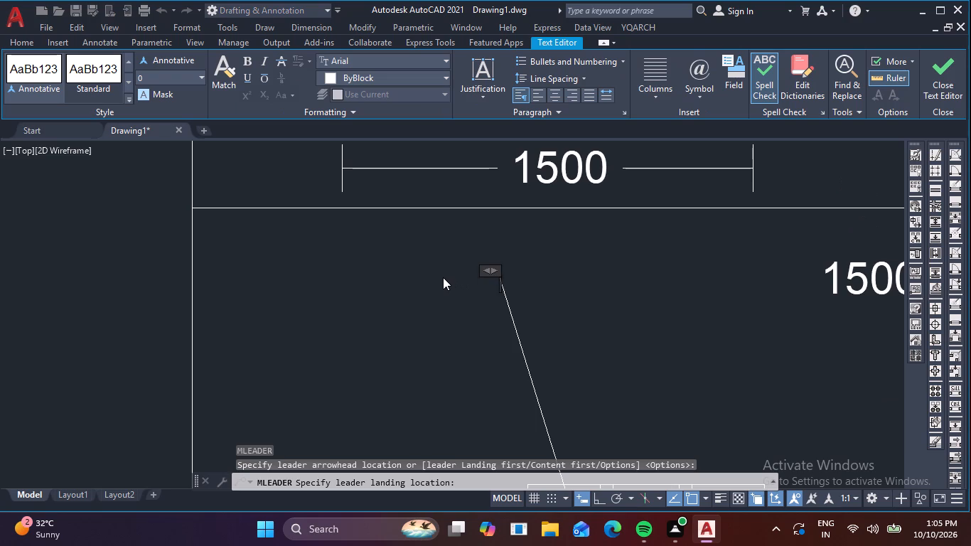
Enter the leader text as 75X75X4.9 and SHS on two lines, try centring it, and finish editing.
text(75)
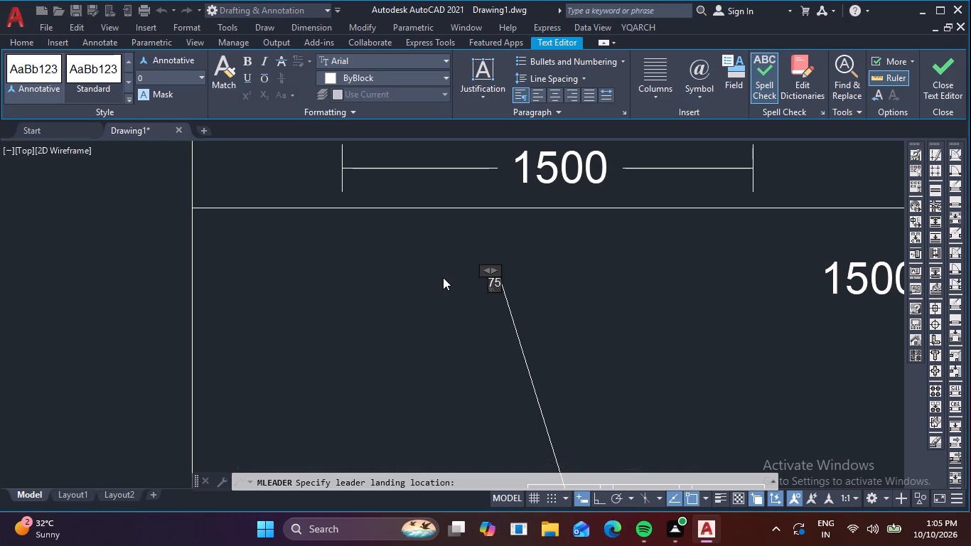
key(x)
key(7)
key(5)
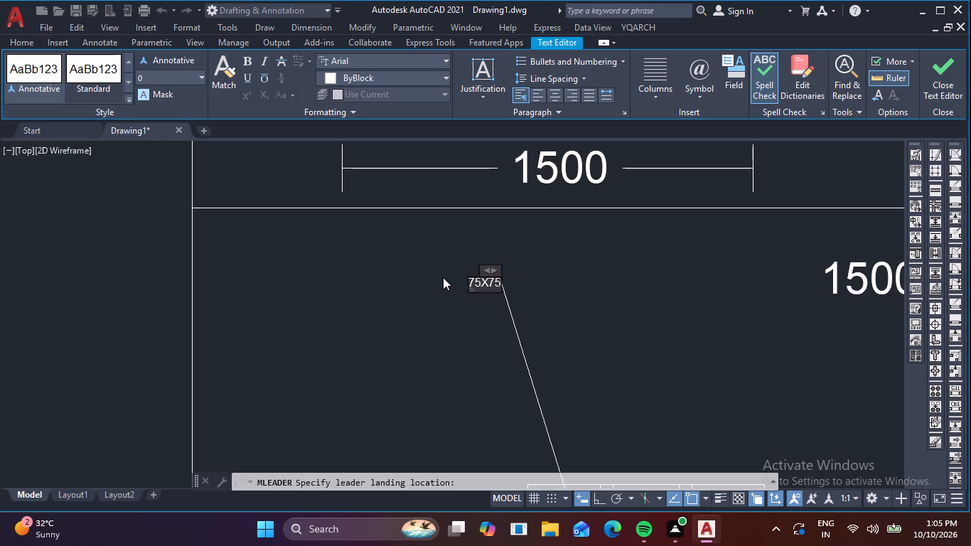
key(x)
text(4.9)
key(Return)
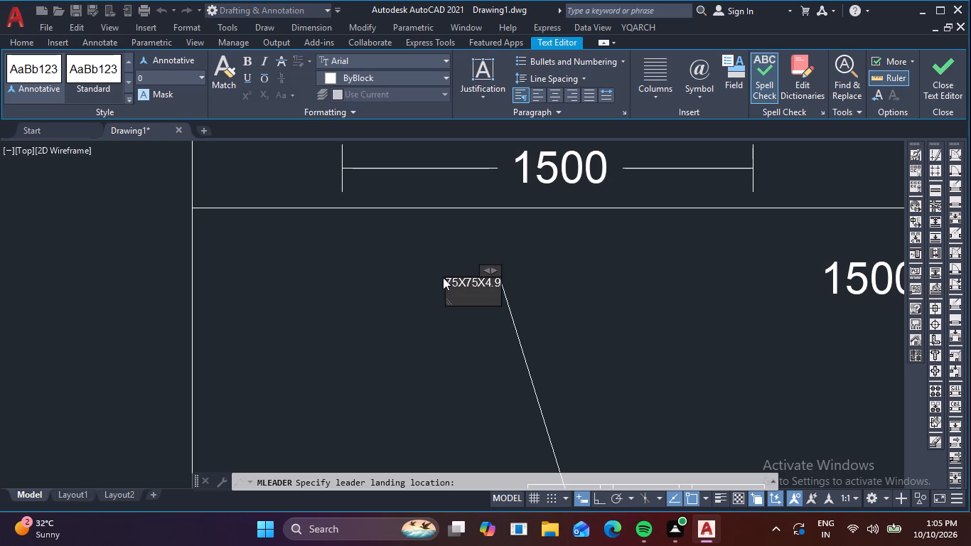
key(s)
text(HS)
click(554, 96)
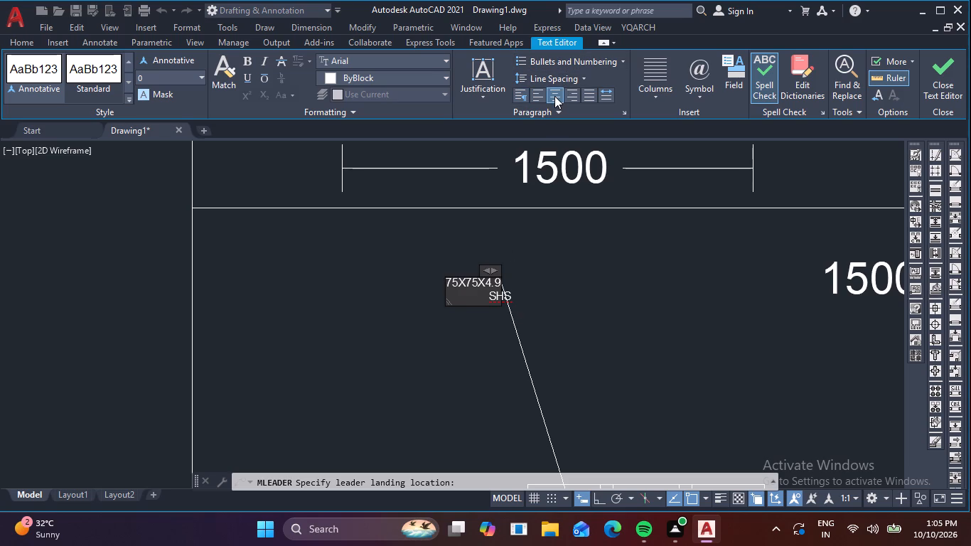
click(554, 96)
drag(512, 294, 473, 294)
Centre both lines of the 75X75X4.9 SHS leader text and set its text height to 100.
scroll(491, 279, up, 3)
scroll(558, 278, up, 5)
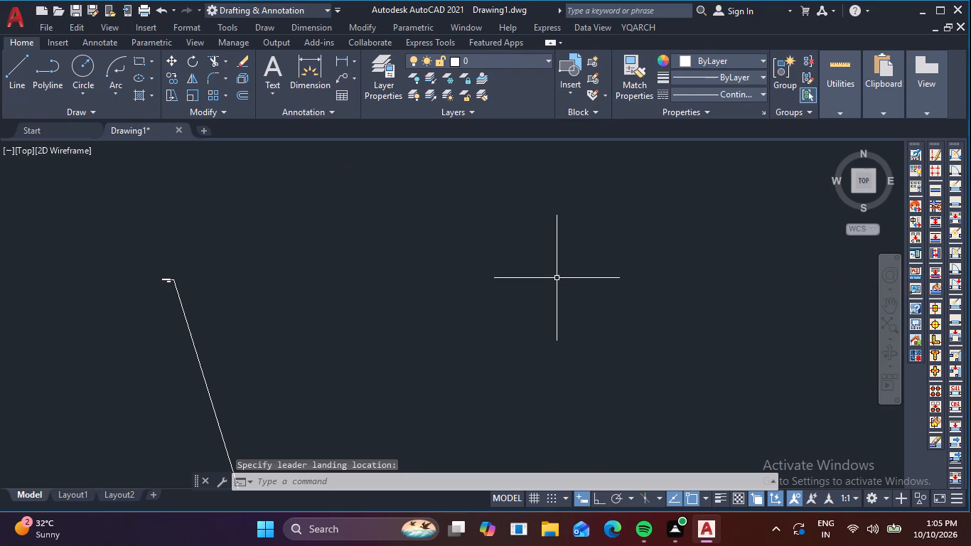
middle_drag(279, 293, 331, 289)
scroll(279, 293, up, 1)
middle_drag(391, 289, 606, 287)
scroll(606, 287, up, 1)
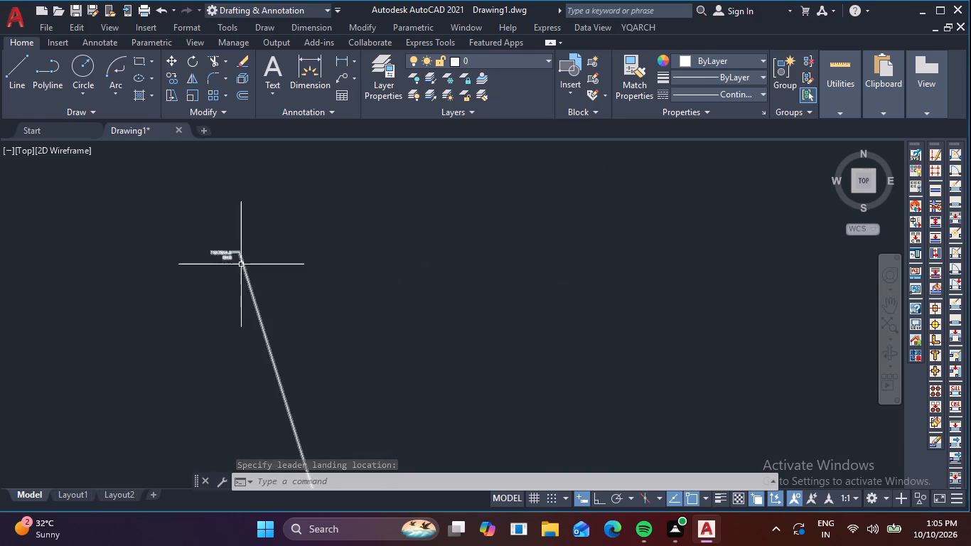
click(227, 256)
double_click(227, 256)
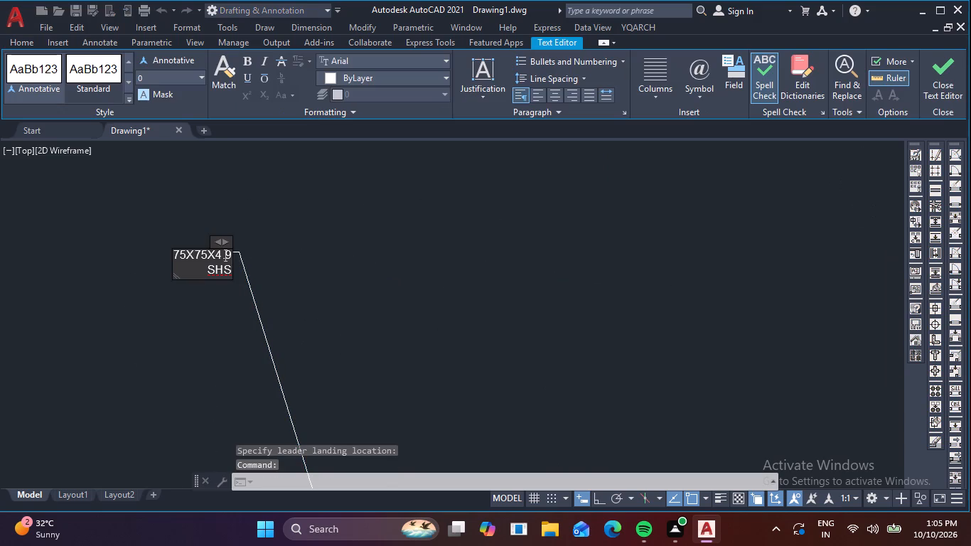
drag(231, 274, 148, 251)
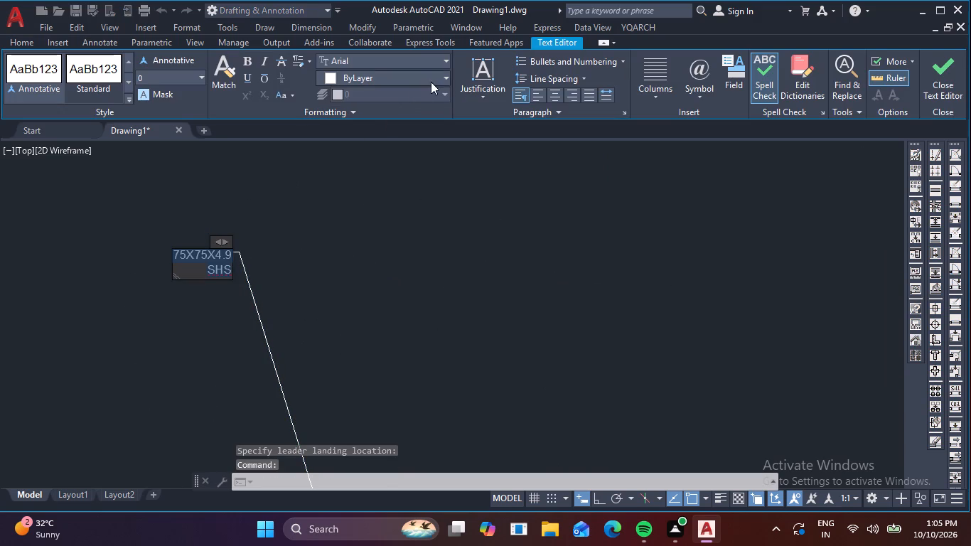
click(554, 99)
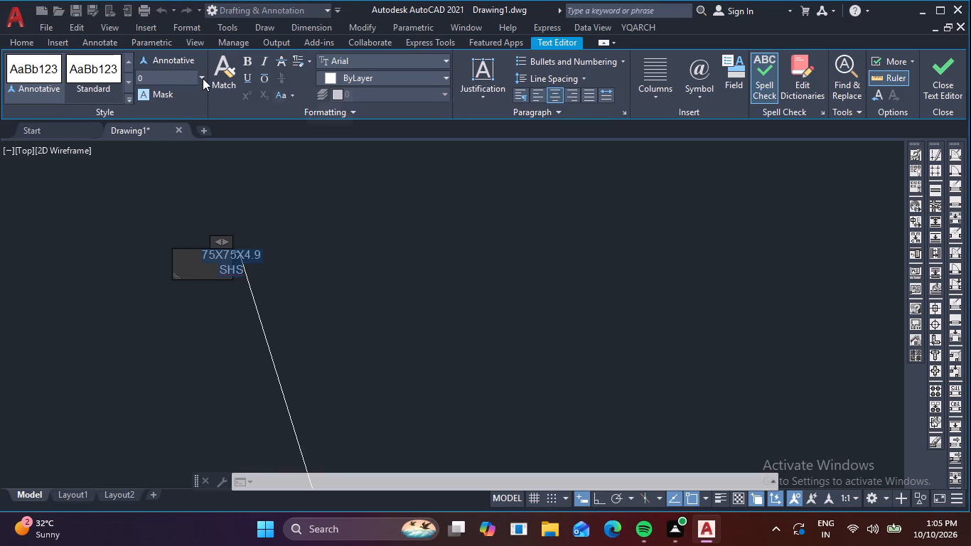
click(182, 74)
text(100)
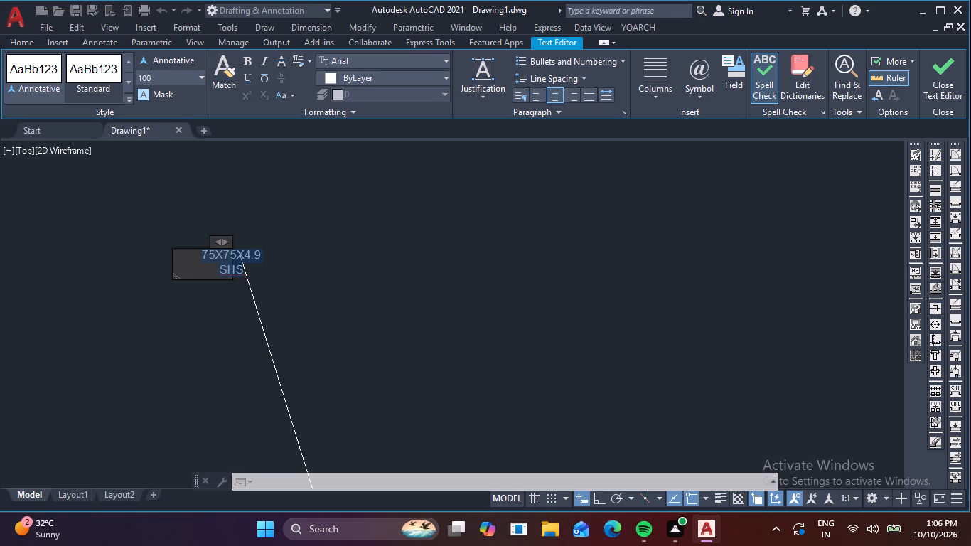
key(Return)
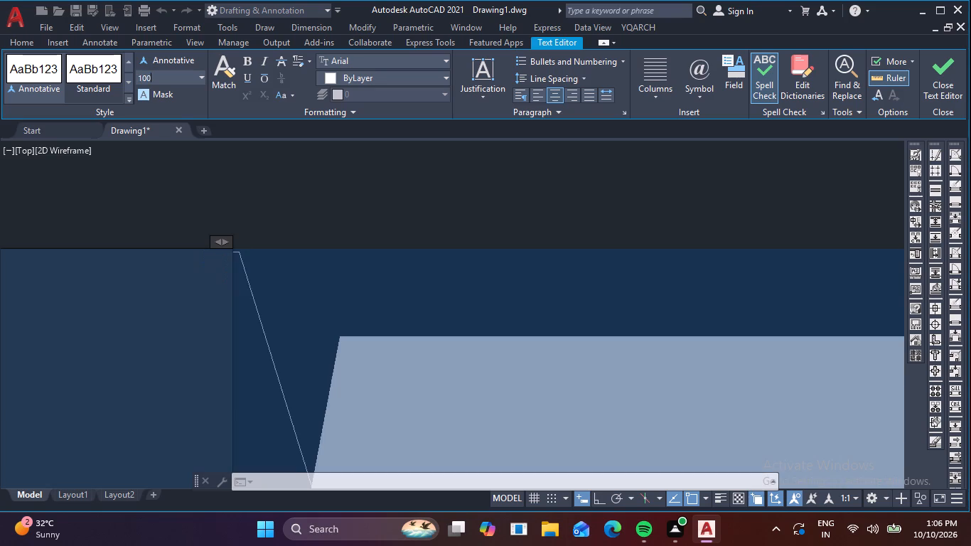
click(262, 168)
Draw a second multileader from the centre of the upper-right bolt circle to a landing point below the 1500 label.
scroll(262, 168, down, 5)
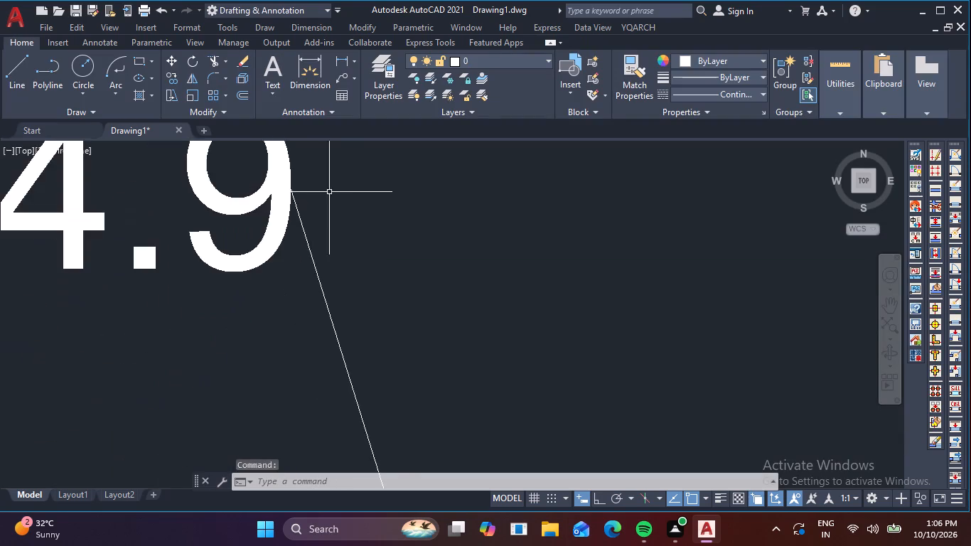
scroll(343, 198, down, 5)
scroll(405, 216, down, 2)
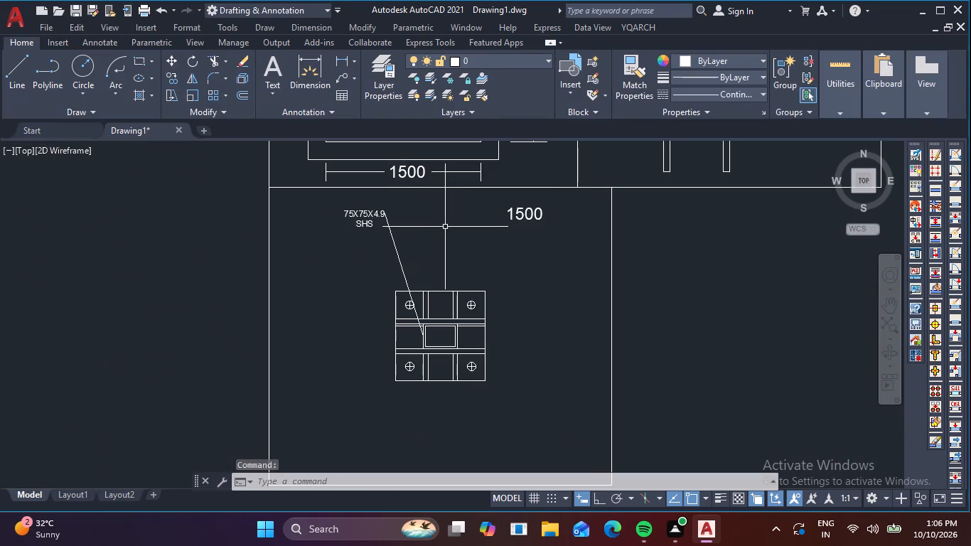
scroll(421, 234, up, 3)
scroll(411, 234, down, 2)
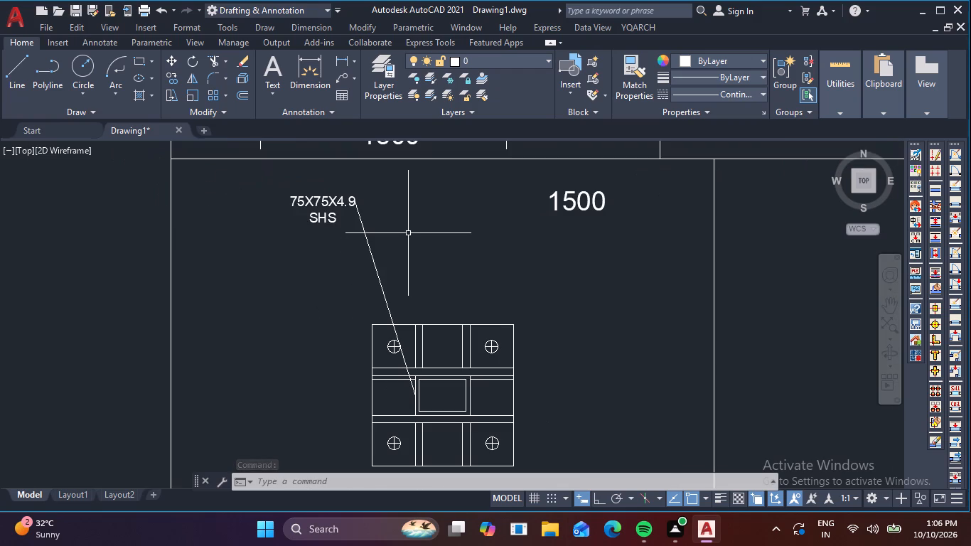
scroll(338, 213, up, 1)
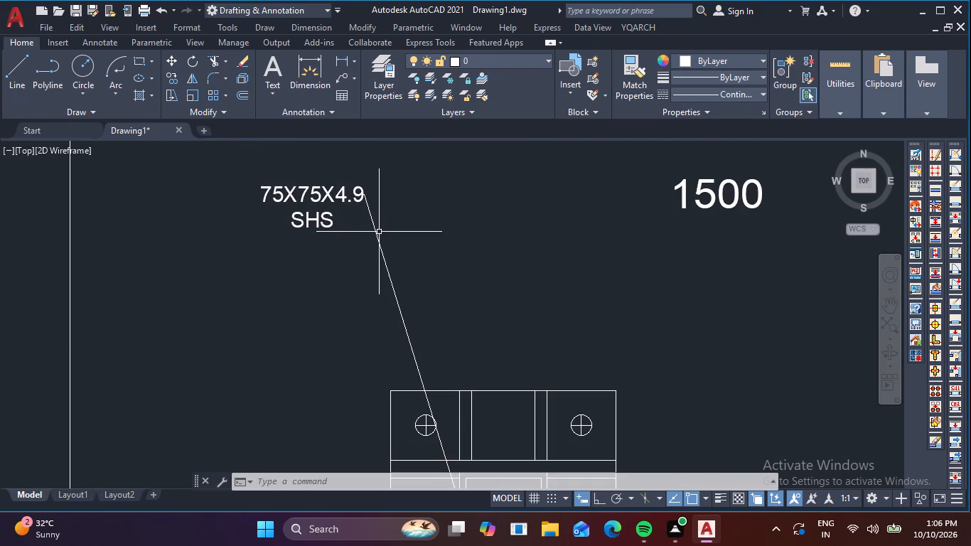
scroll(338, 233, down, 2)
middle_drag(428, 240, 426, 198)
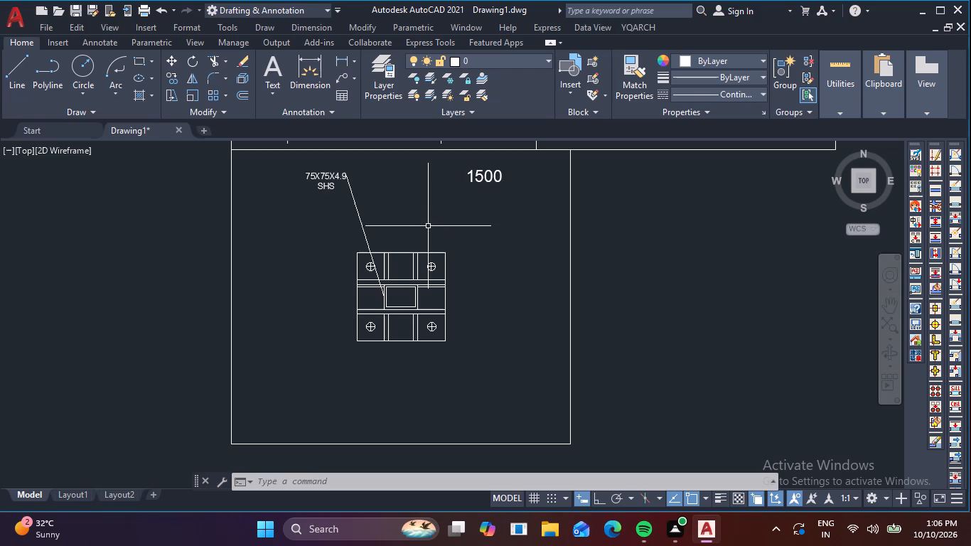
key(space)
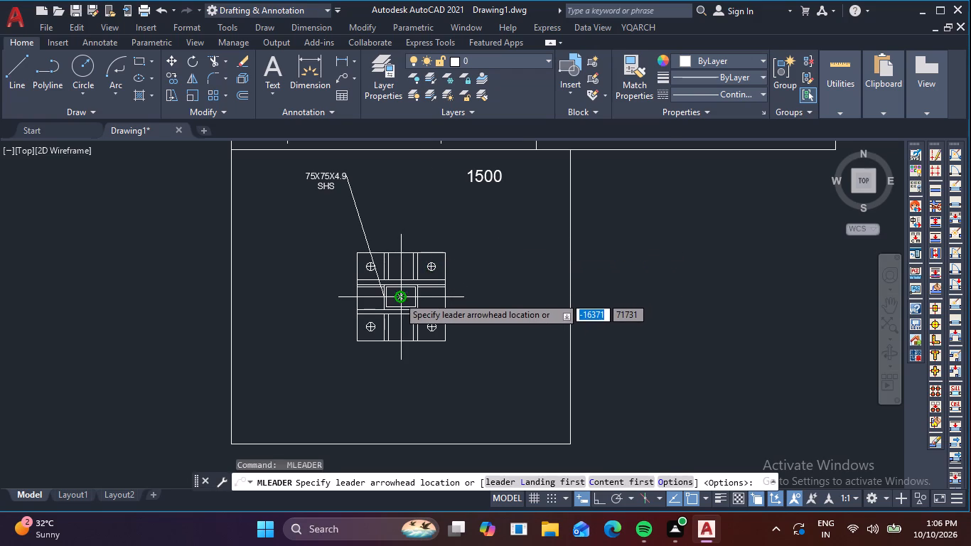
scroll(398, 297, up, 2)
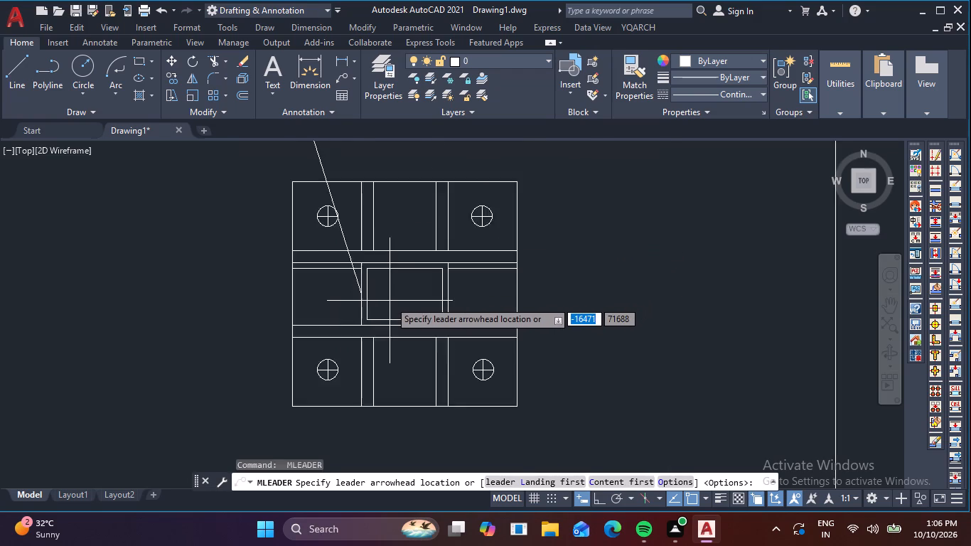
scroll(390, 301, up, 1)
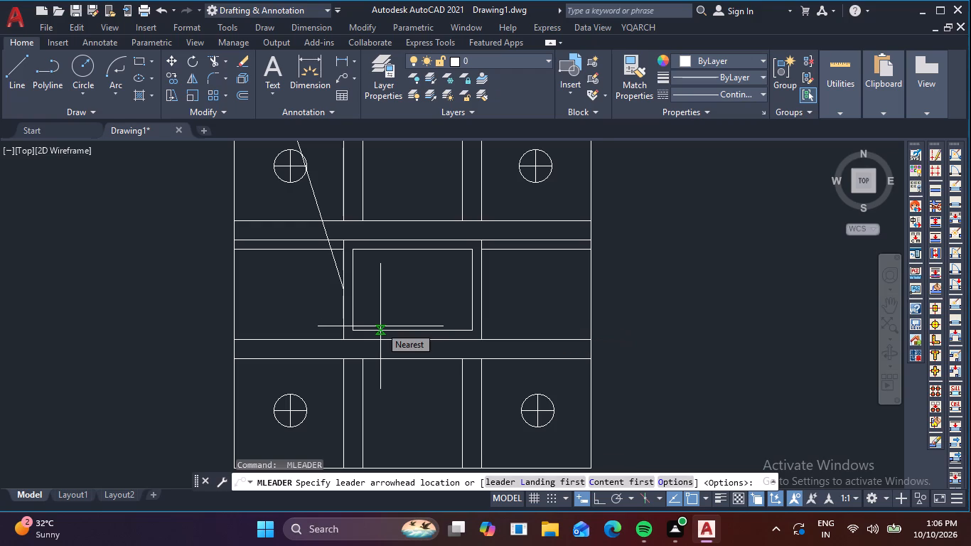
middle_drag(524, 250, 488, 364)
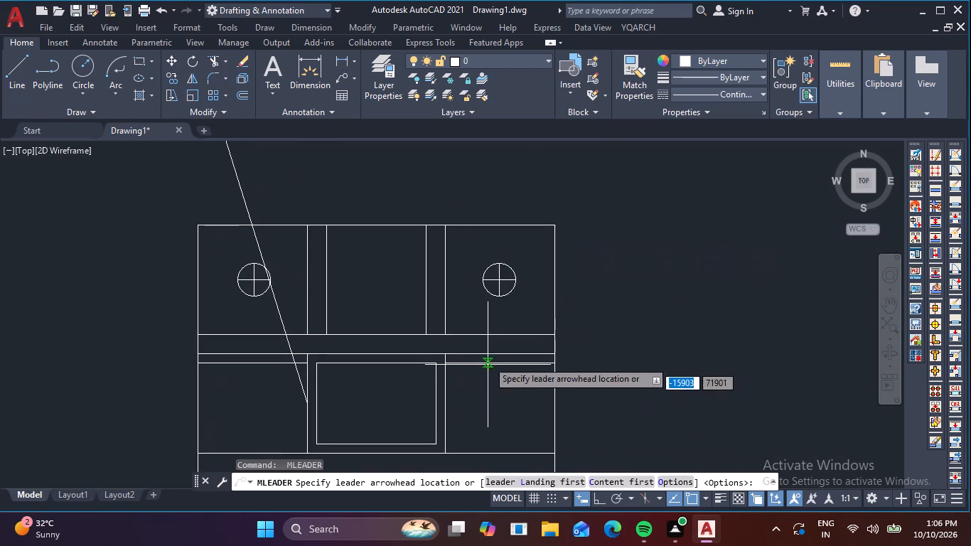
click(497, 280)
middle_drag(633, 209, 557, 351)
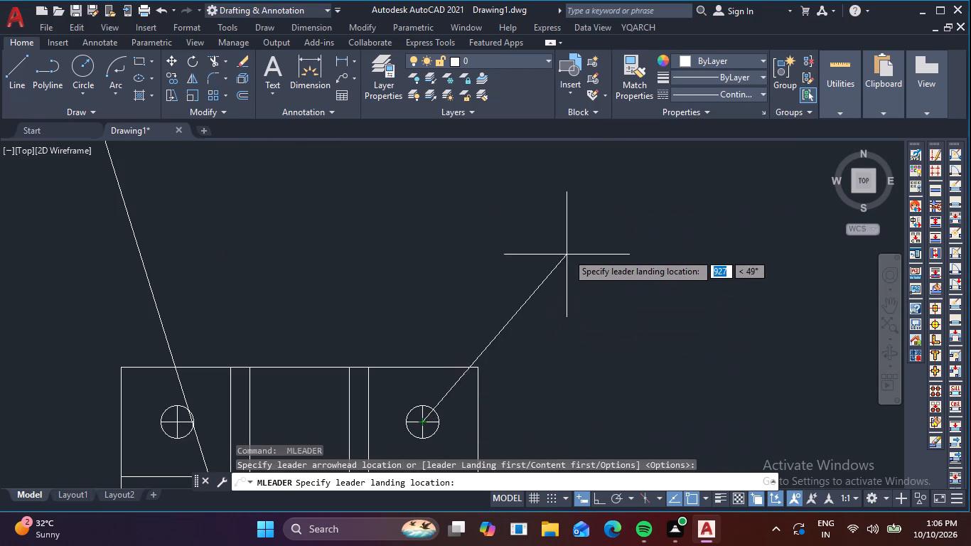
scroll(580, 222, down, 2)
click(572, 234)
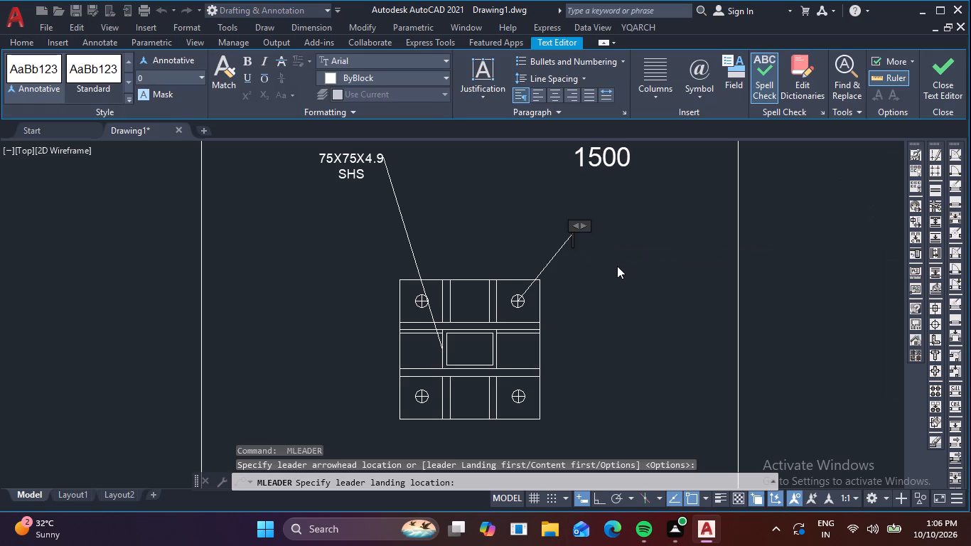
Enter the bolt leader's text as 4NO. -20 BOLTS and 100mm lg on two lines, and finish editing.
key(4)
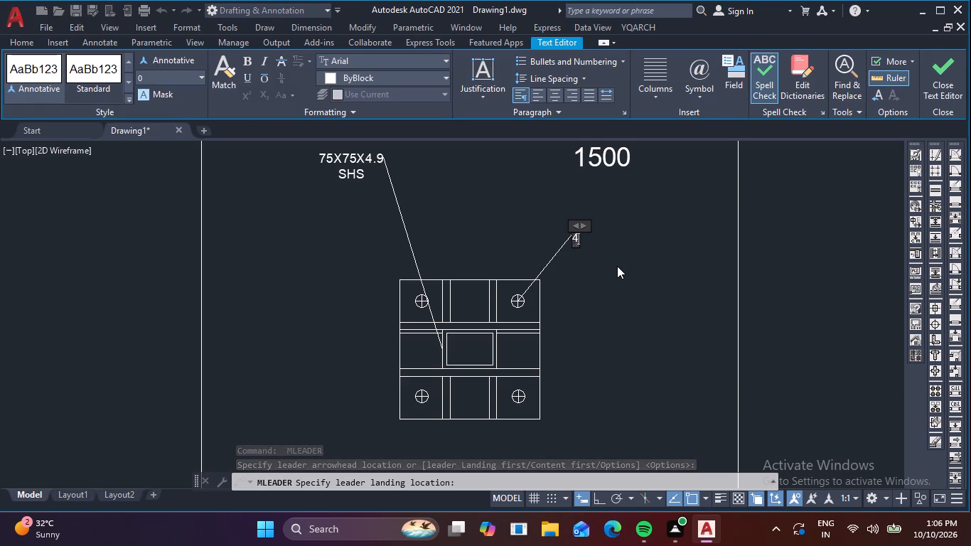
text(NO)
key(period)
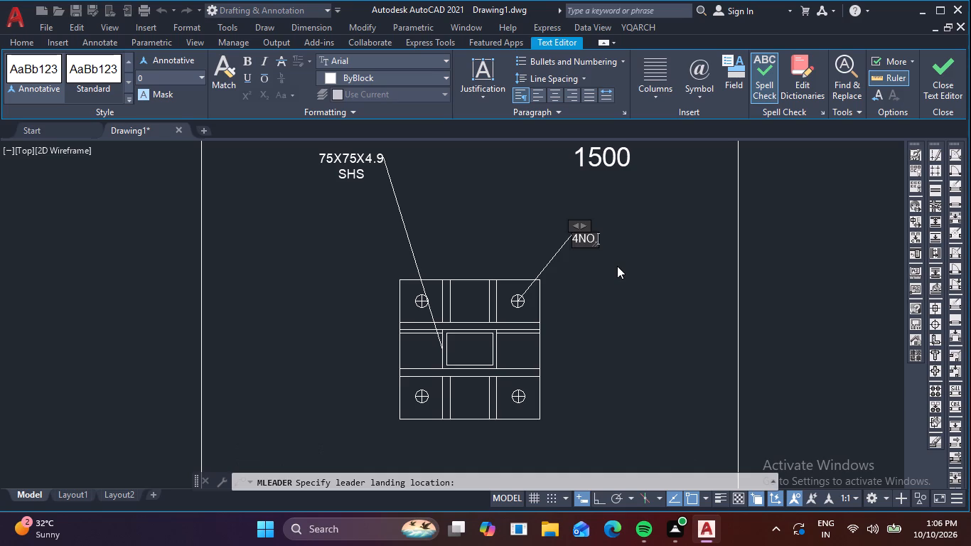
key(space)
key(minus)
text(200)
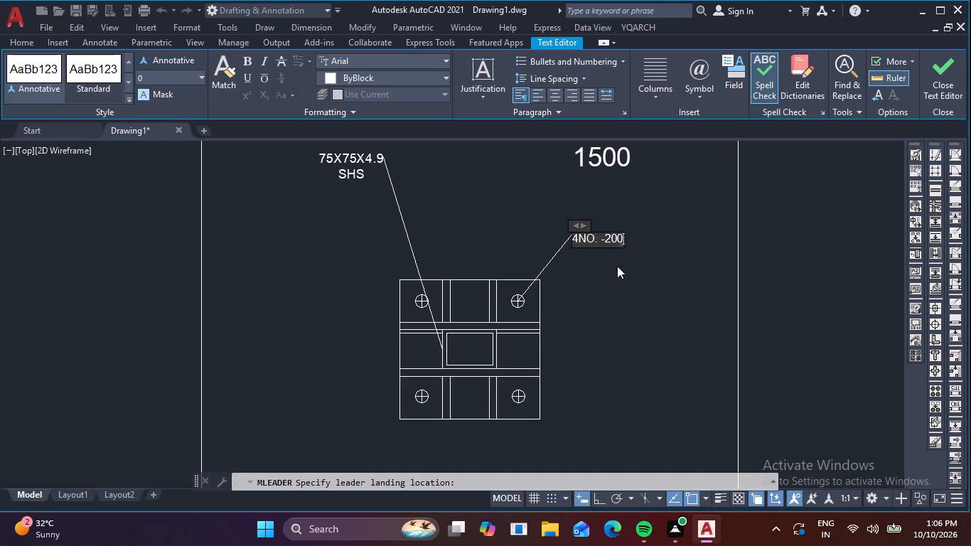
key(BackSpace)
key(space)
text(B)
text(OL)
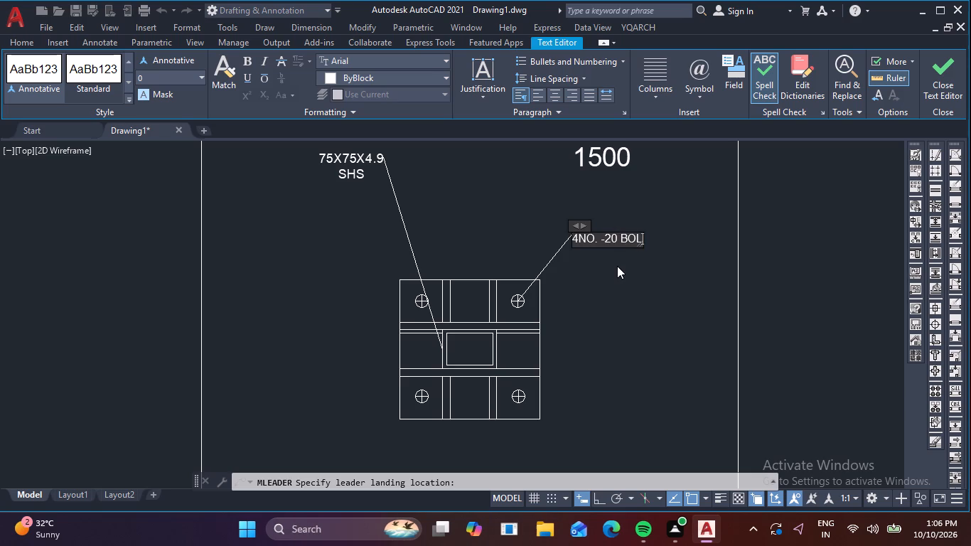
text(TS)
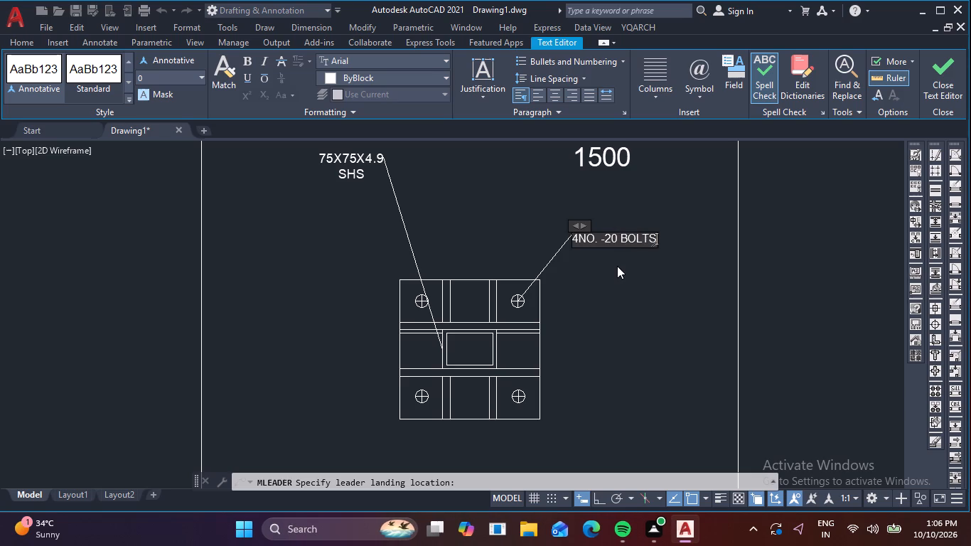
key(Return)
key(2)
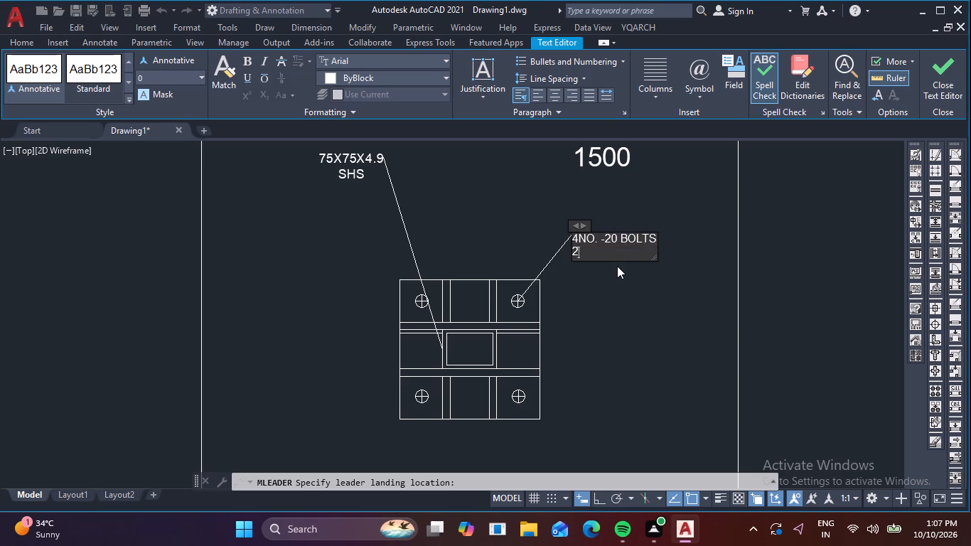
key(BackSpace)
text(100)
text(mm)
key(space)
text(lg)
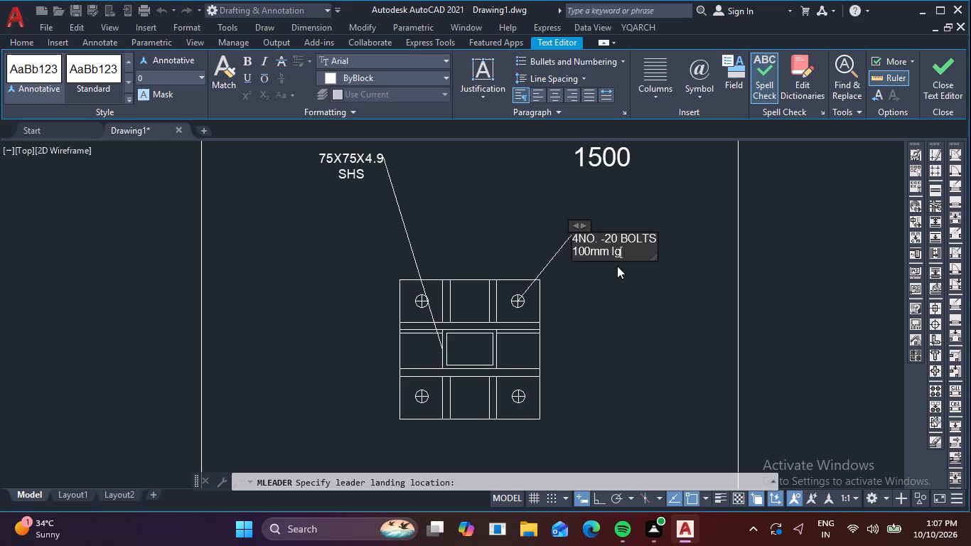
click(616, 287)
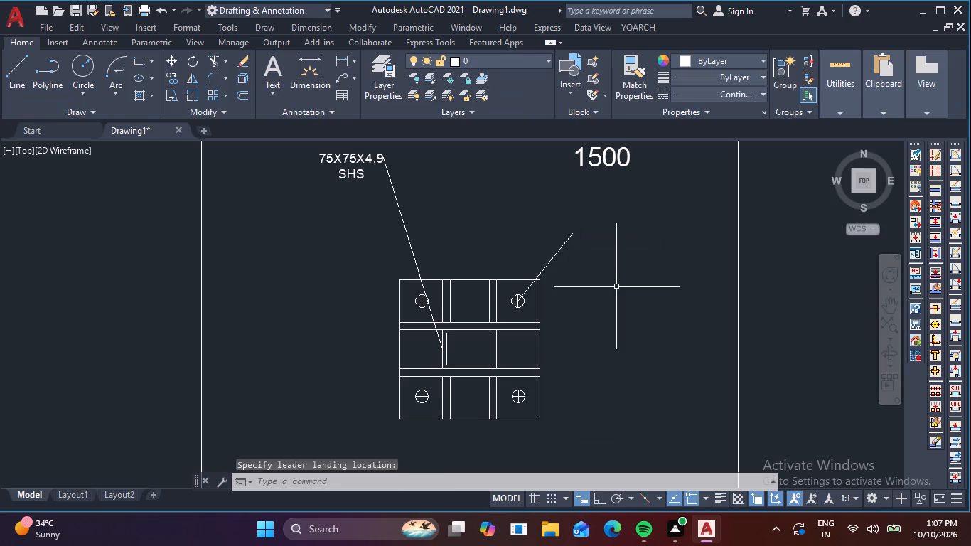
Centre both lines of the 4NO. -20 BOLTS leader text and set its text height to 100.
scroll(567, 242, up, 3)
scroll(602, 194, up, 3)
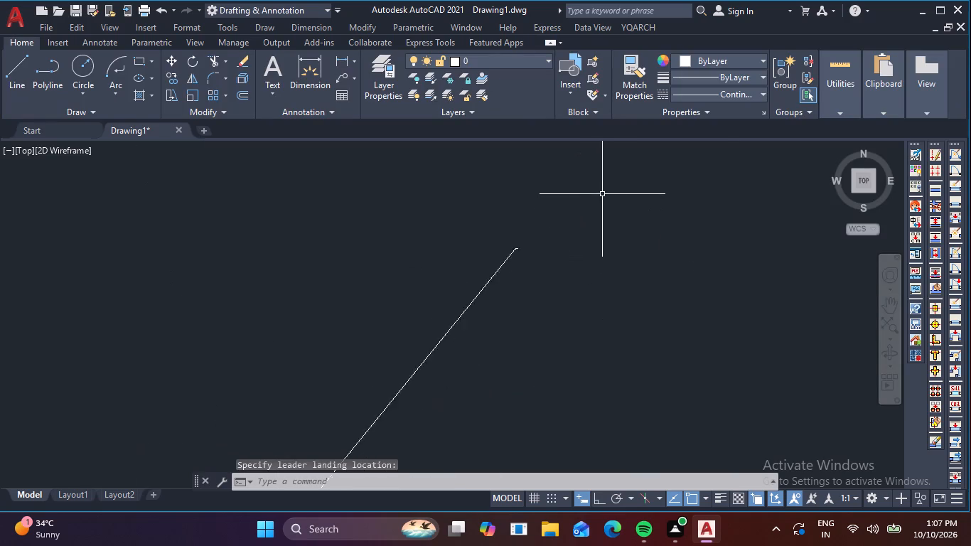
scroll(602, 194, up, 1)
scroll(483, 245, up, 4)
middle_drag(456, 296, 490, 186)
scroll(415, 340, up, 2)
middle_drag(414, 341, 492, 255)
double_click(417, 342)
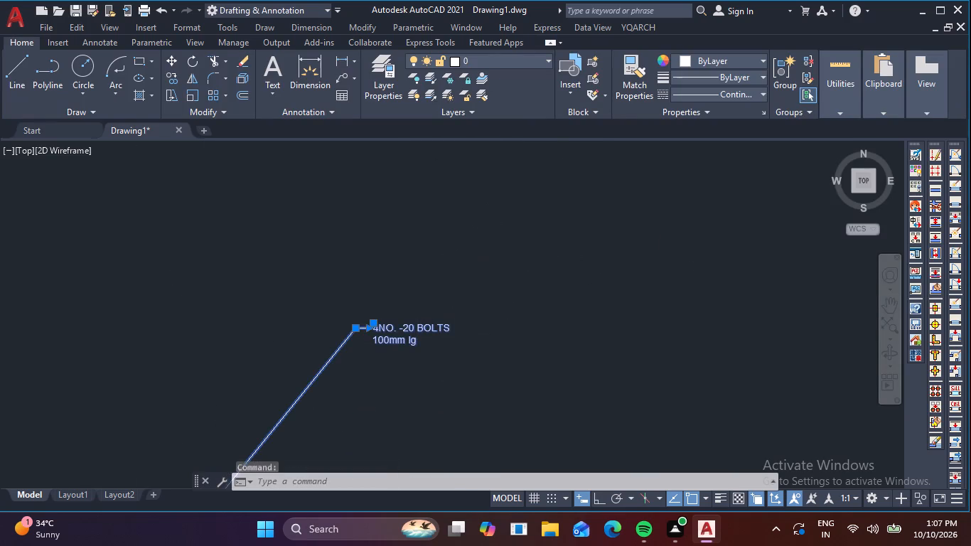
drag(434, 343, 344, 323)
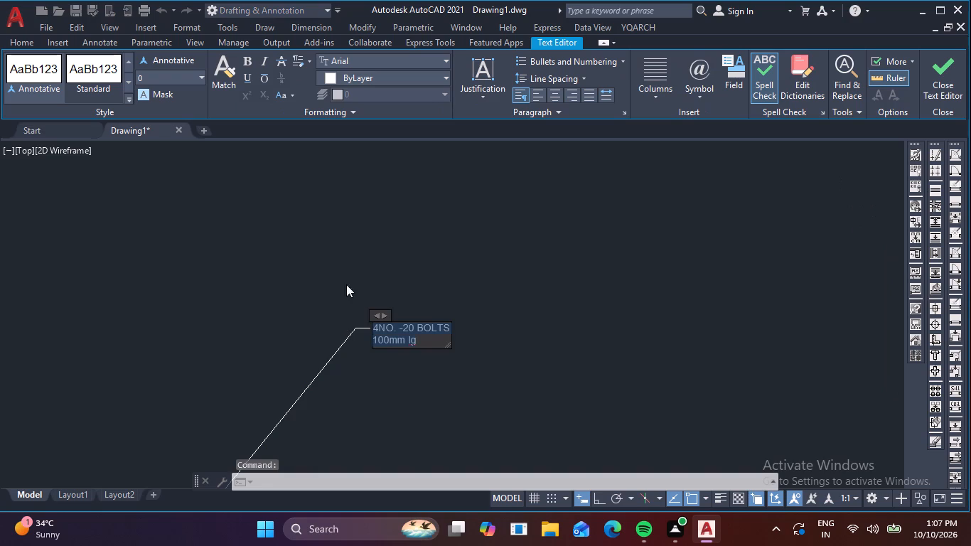
click(553, 99)
click(202, 76)
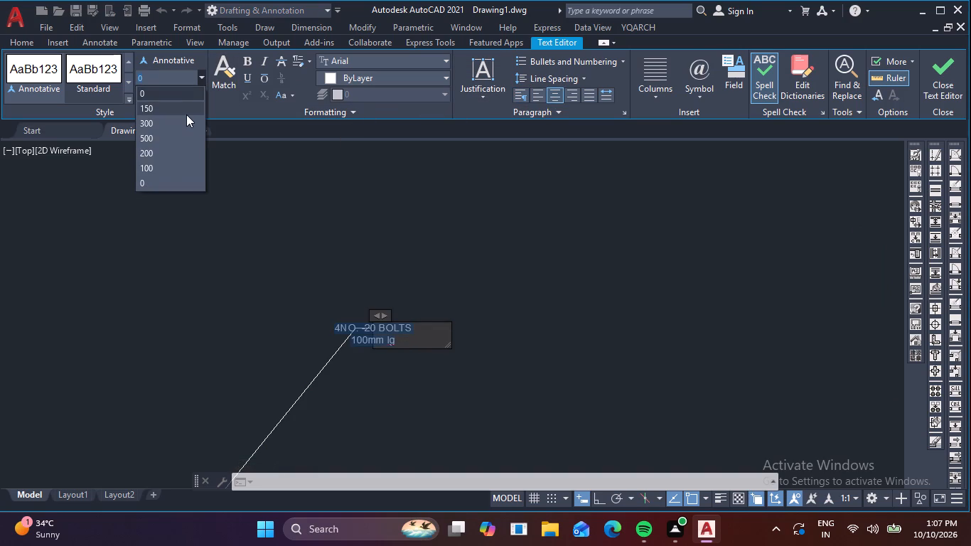
click(176, 166)
click(244, 183)
scroll(246, 183, down, 4)
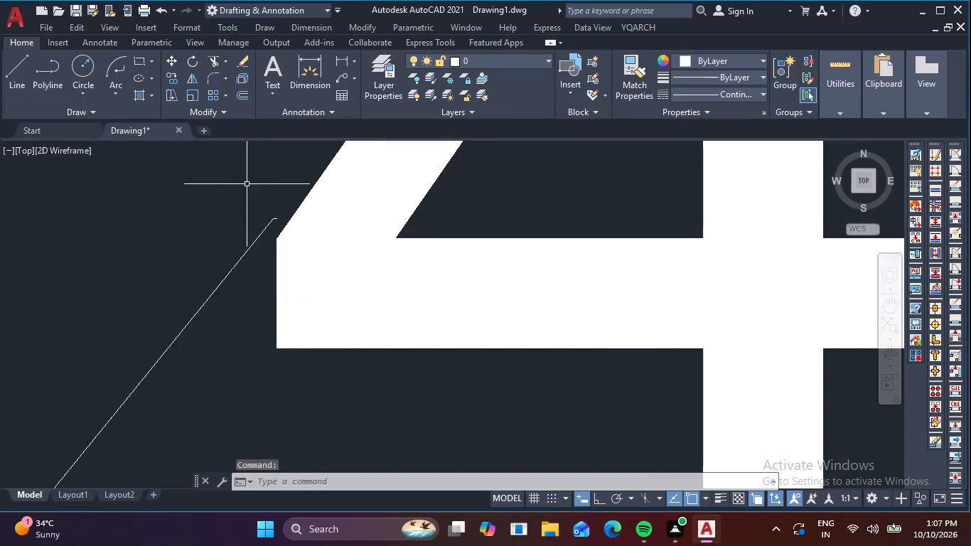
scroll(247, 184, down, 4)
scroll(325, 205, down, 7)
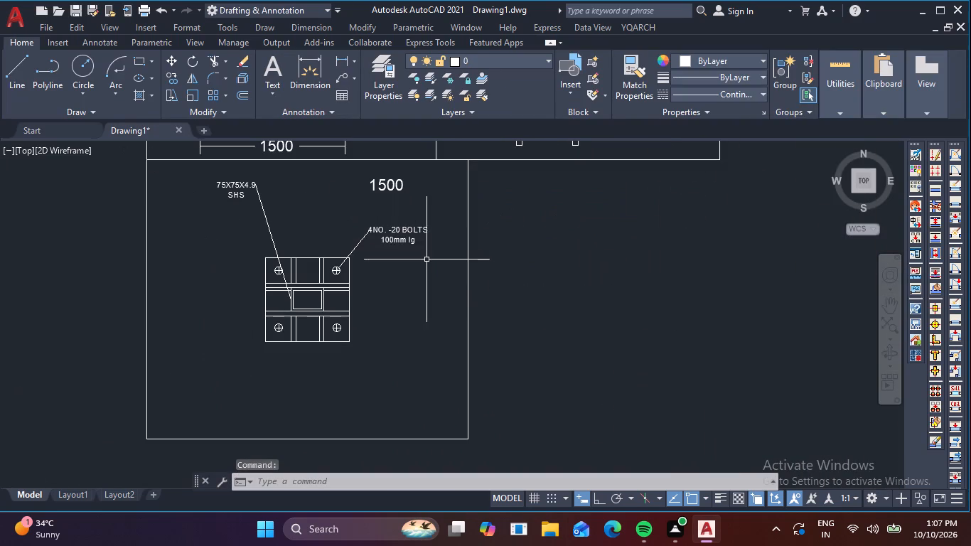
Draw two vertical ticks about 130 long just below the base plate, aligned with its left edge and the left stiffener's outer line.
scroll(427, 259, up, 2)
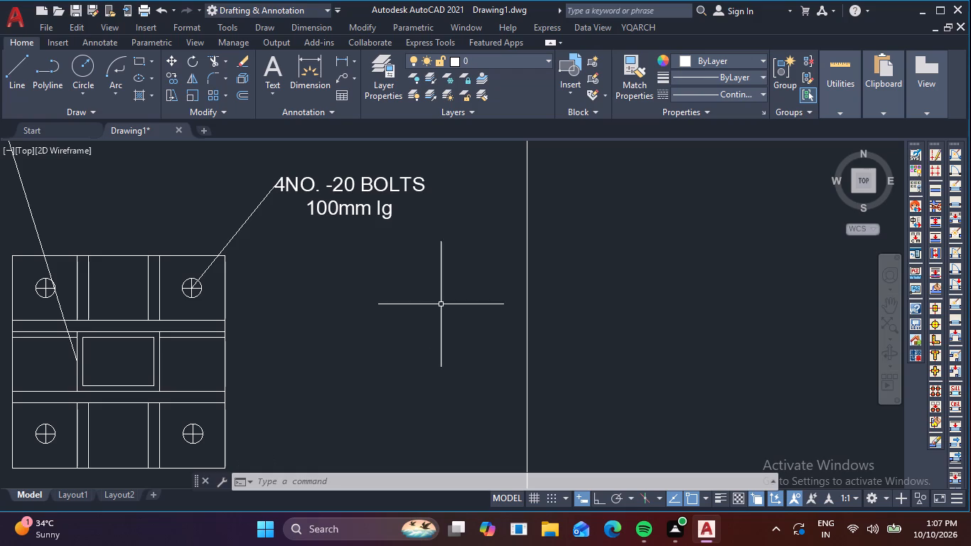
middle_drag(440, 297, 594, 272)
scroll(594, 272, down, 1)
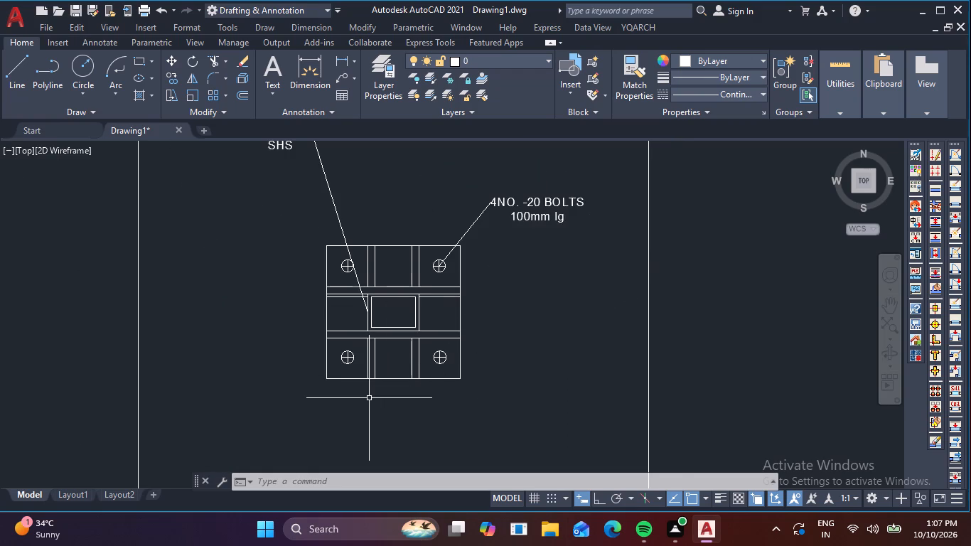
middle_drag(373, 390, 390, 332)
scroll(358, 338, up, 2)
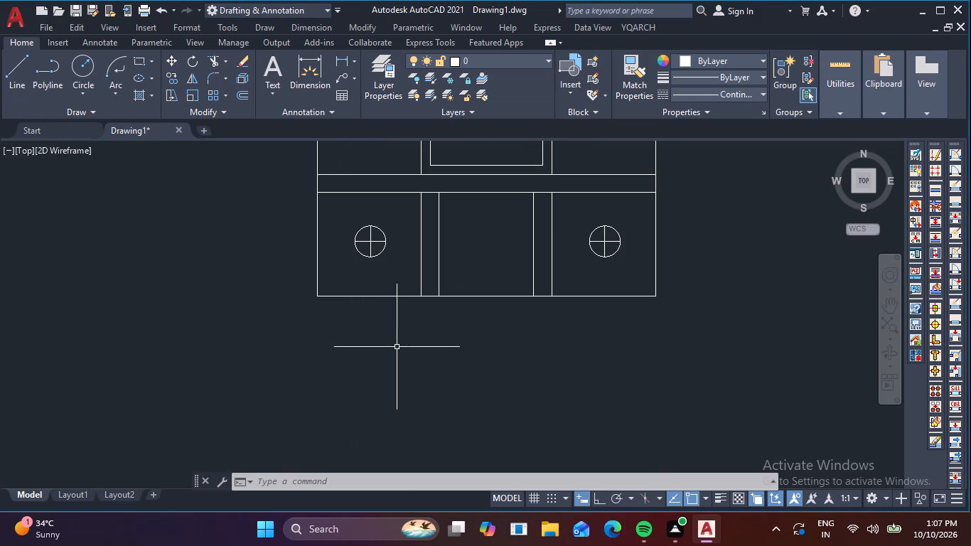
key(Escape)
key(Escape)
key(Escape)
key(Escape)
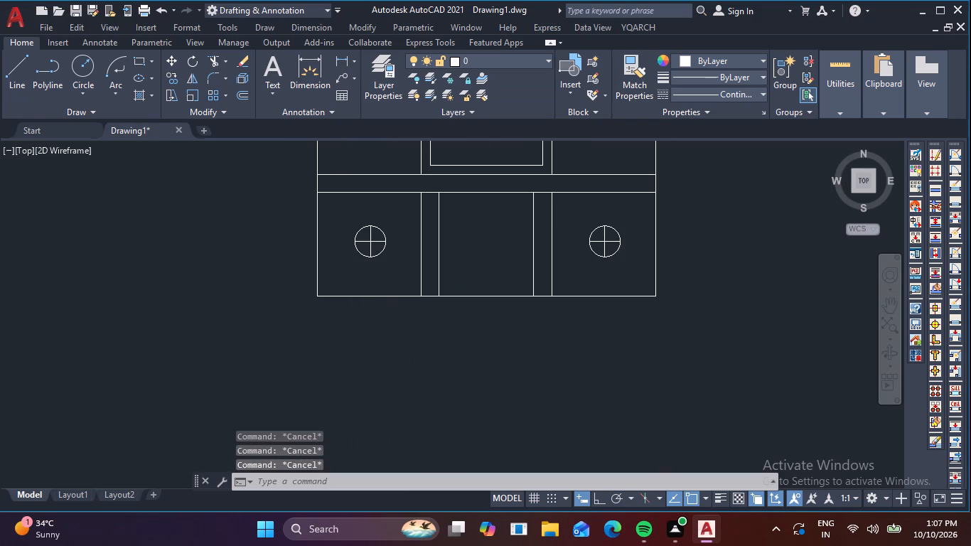
key(Escape)
key(Escape)
key(Escape)
text(l)
key(space)
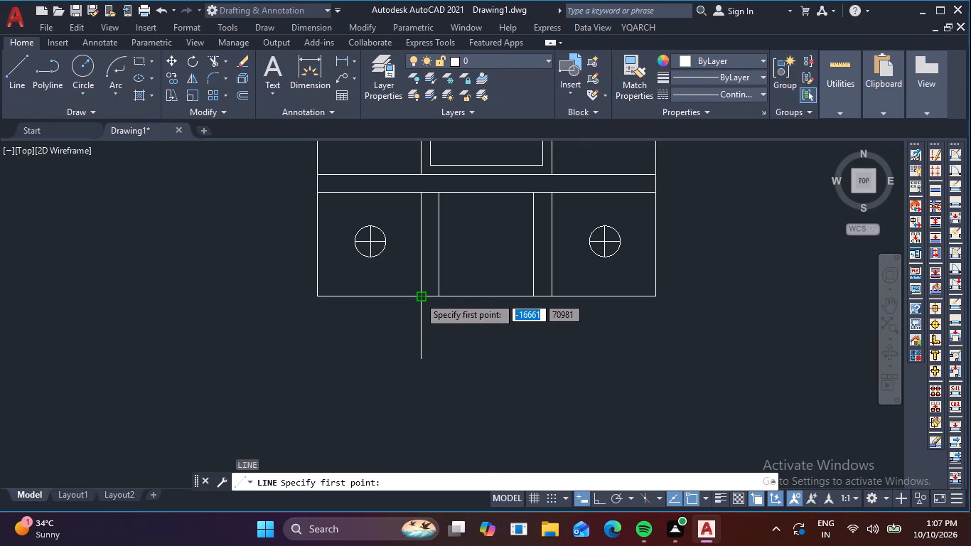
click(421, 333)
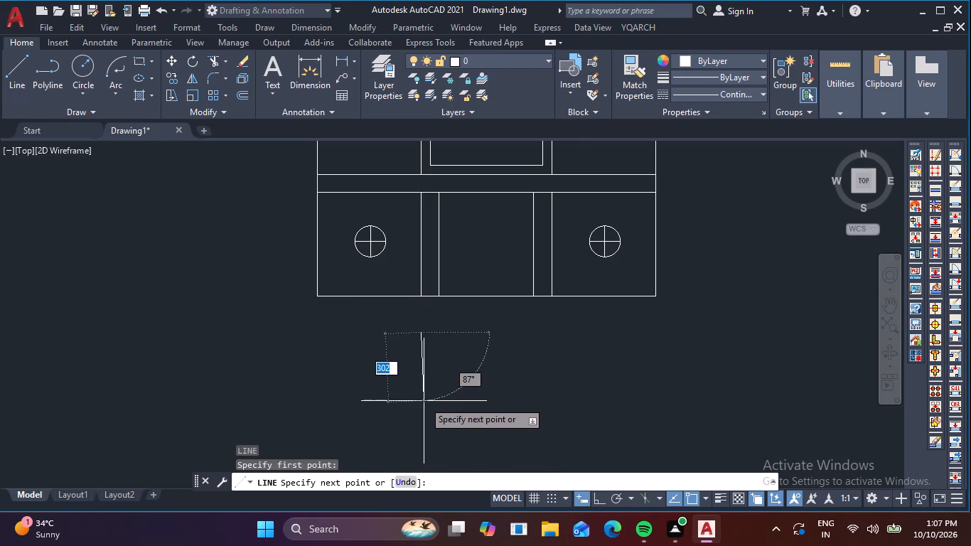
key(F8)
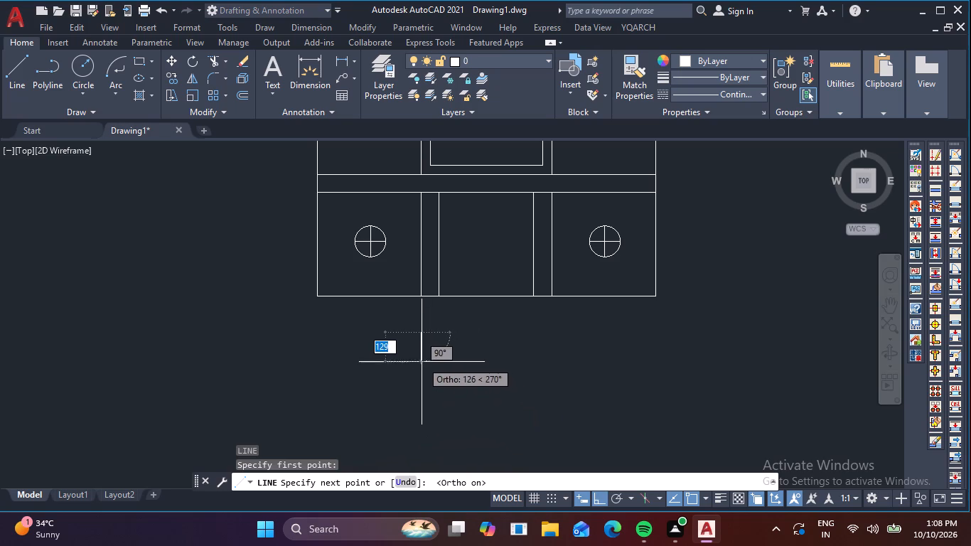
click(422, 362)
key(space)
key(space)
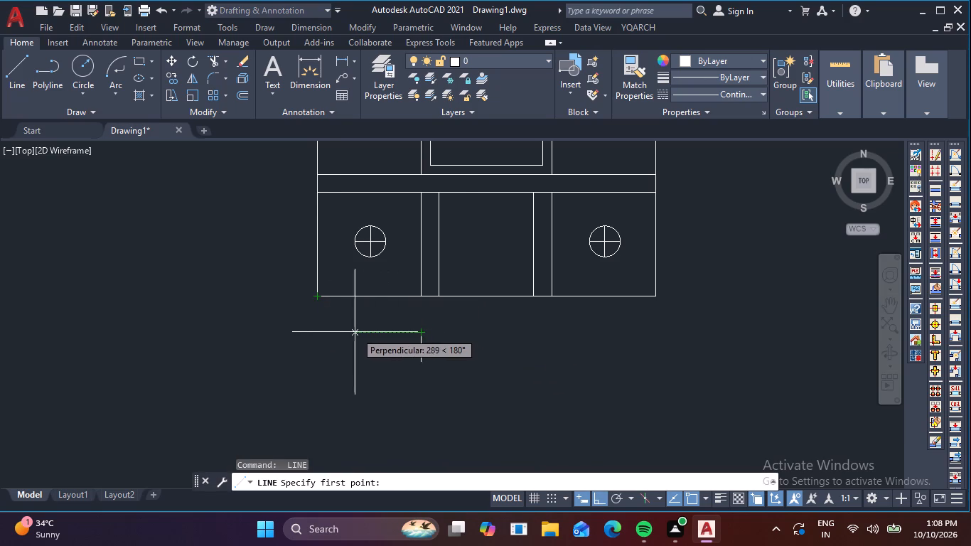
click(318, 335)
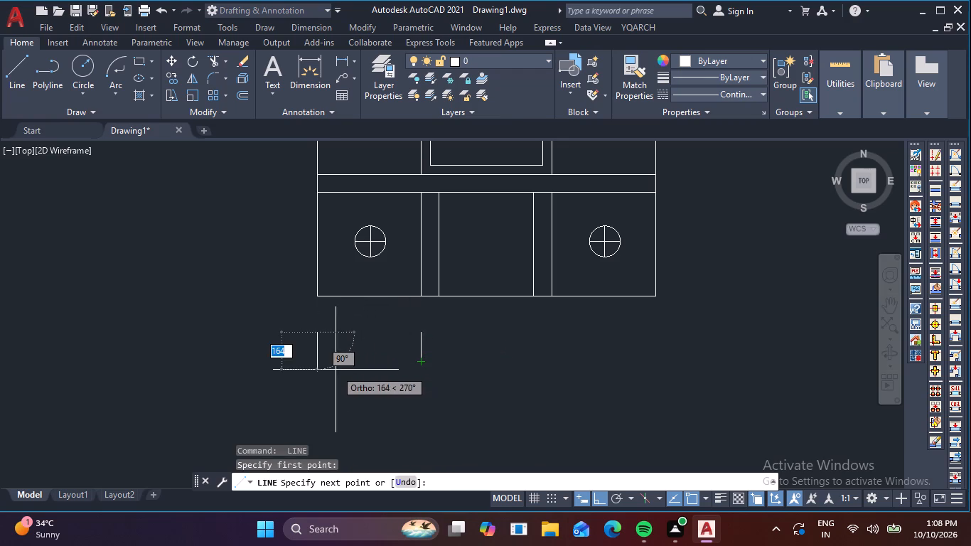
click(320, 362)
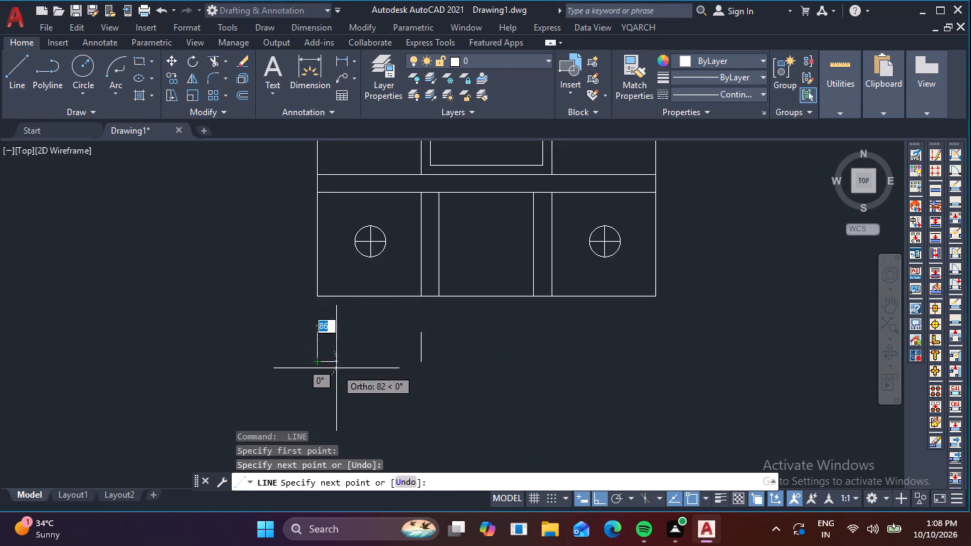
key(Escape)
Move the loose 1500 label from above the bolt leader to just below the two short vertical ticks.
scroll(425, 318, down, 3)
click(523, 160)
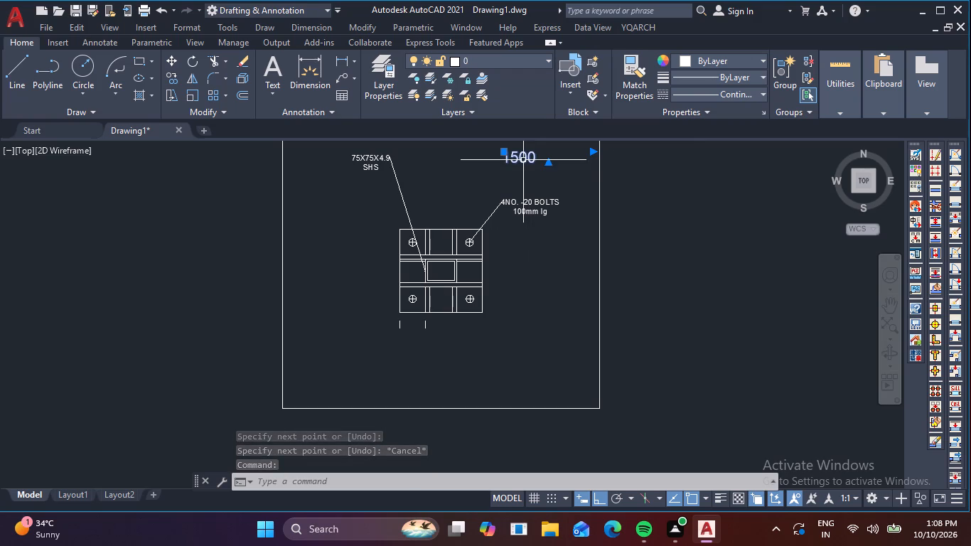
text(m)
key(space)
click(523, 160)
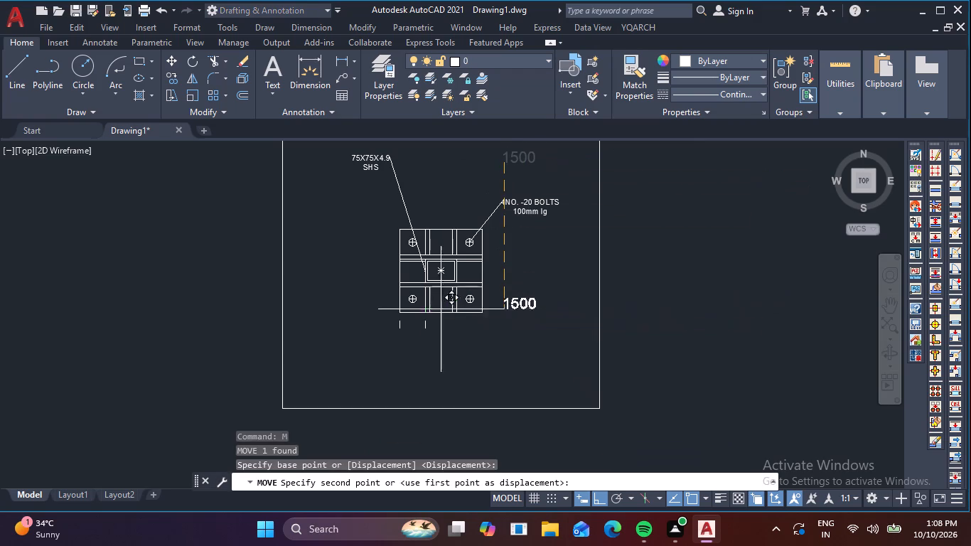
scroll(336, 333, up, 2)
key(F8)
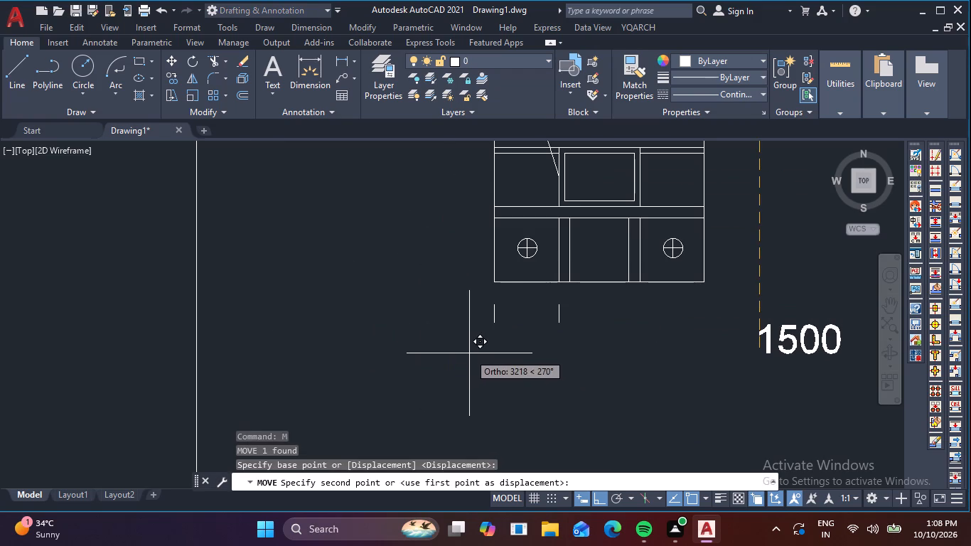
click(496, 378)
Replace the text of the 1500 label below the base plate with 50.
triple_click(540, 374)
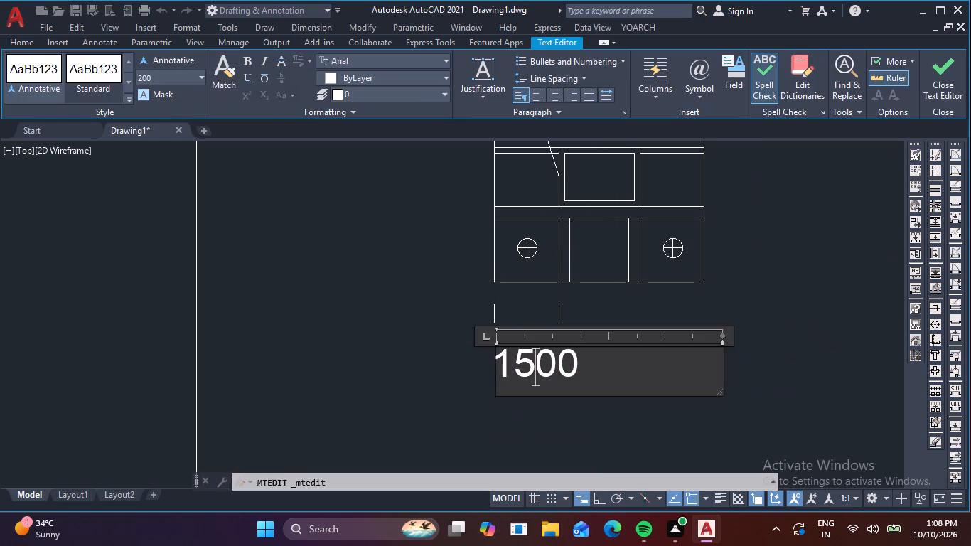
click(578, 364)
key(BackSpace)
key(BackSpace)
key(BackSpace)
key(BackSpace)
text(50)
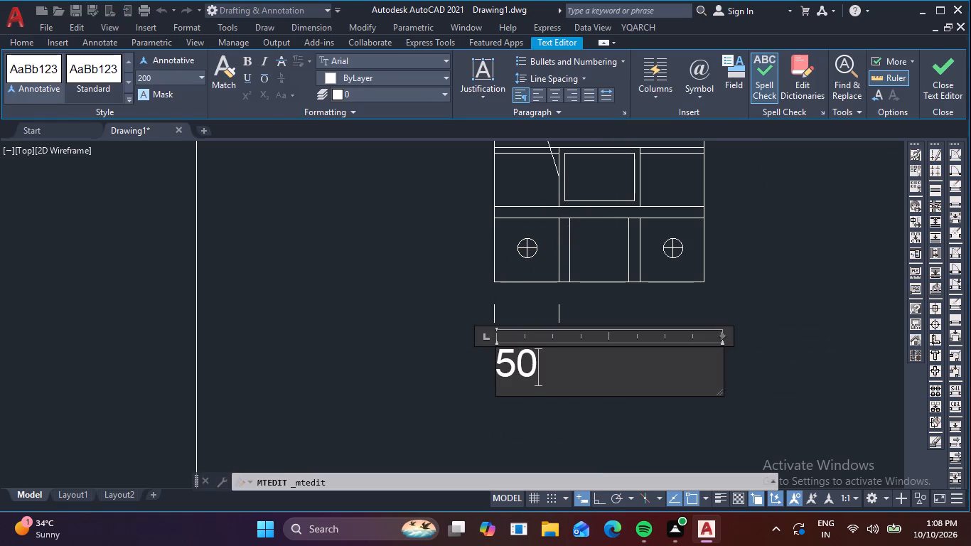
Set the 50 label's text height to 100 and save the text changes.
click(198, 76)
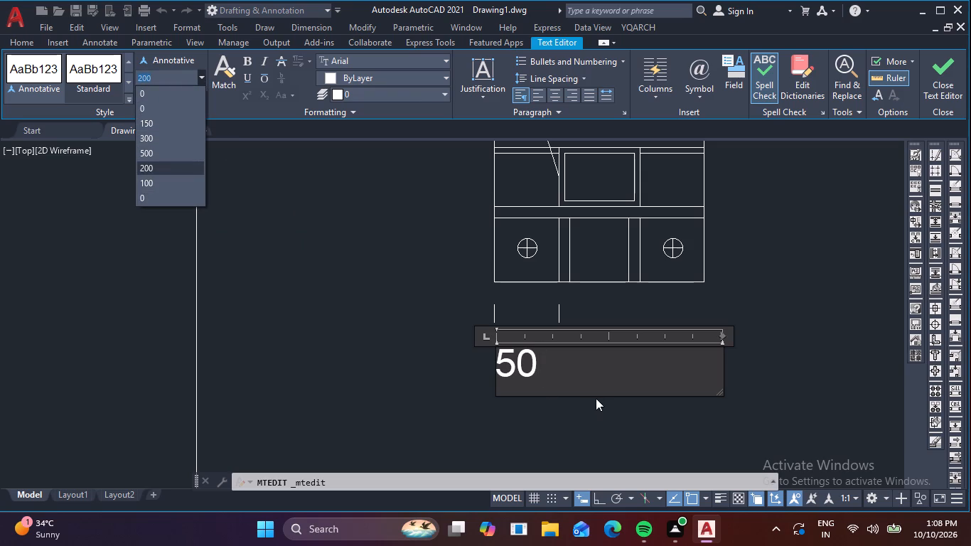
drag(543, 364, 434, 363)
drag(551, 367, 406, 340)
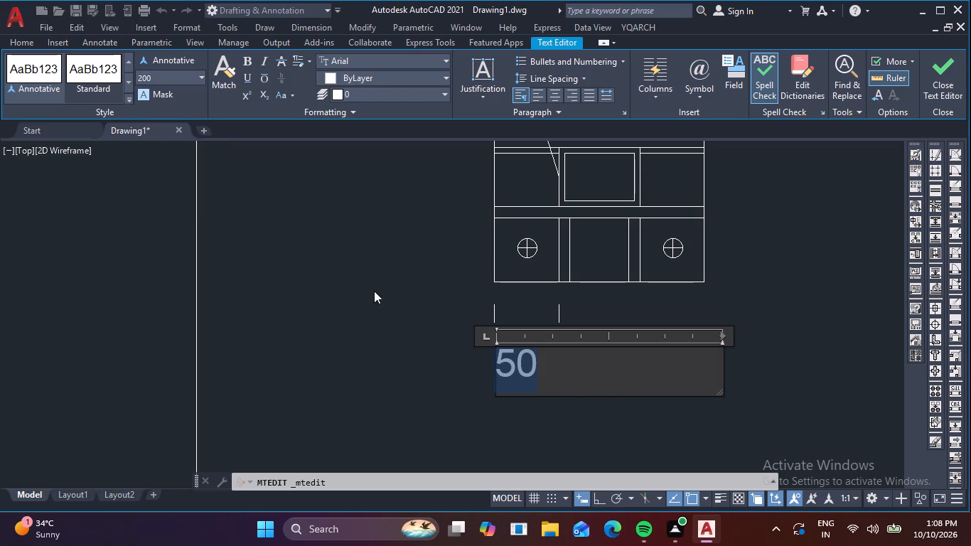
click(204, 75)
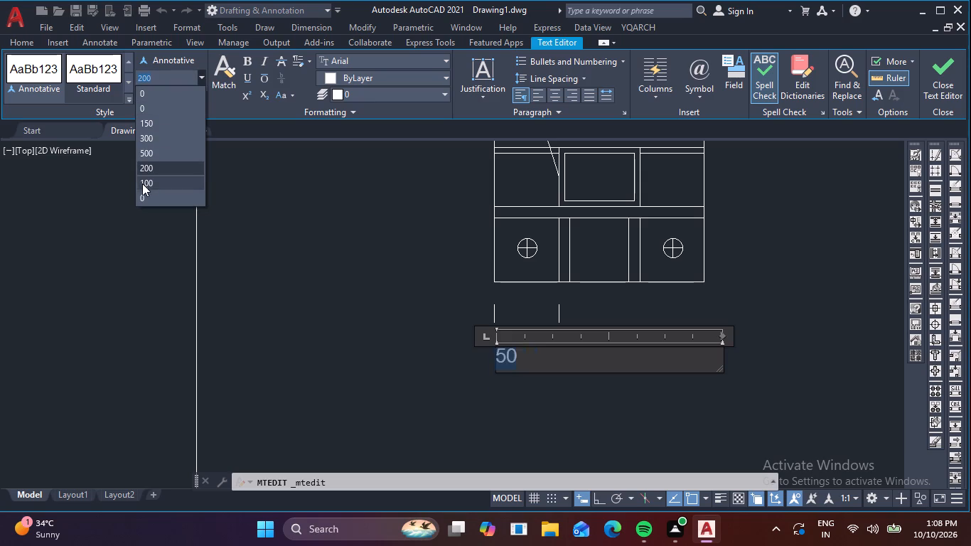
click(144, 186)
key(Escape)
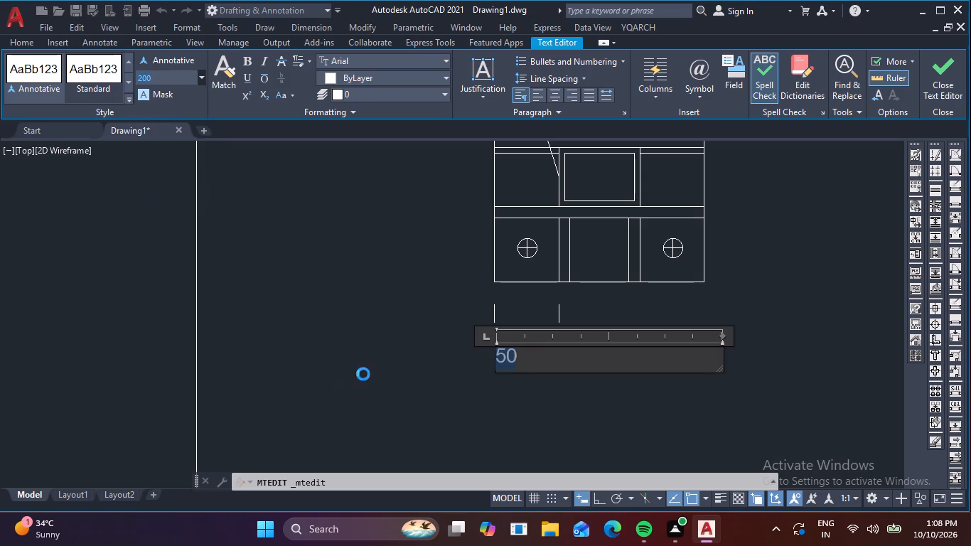
click(646, 198)
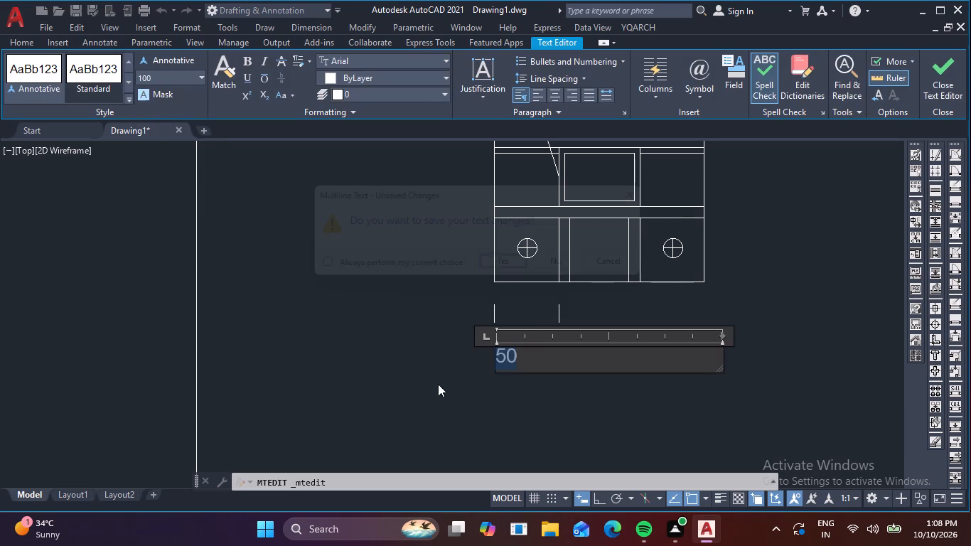
click(404, 395)
Move the 50 label up between the two short vertical ticks below the base plate.
click(499, 358)
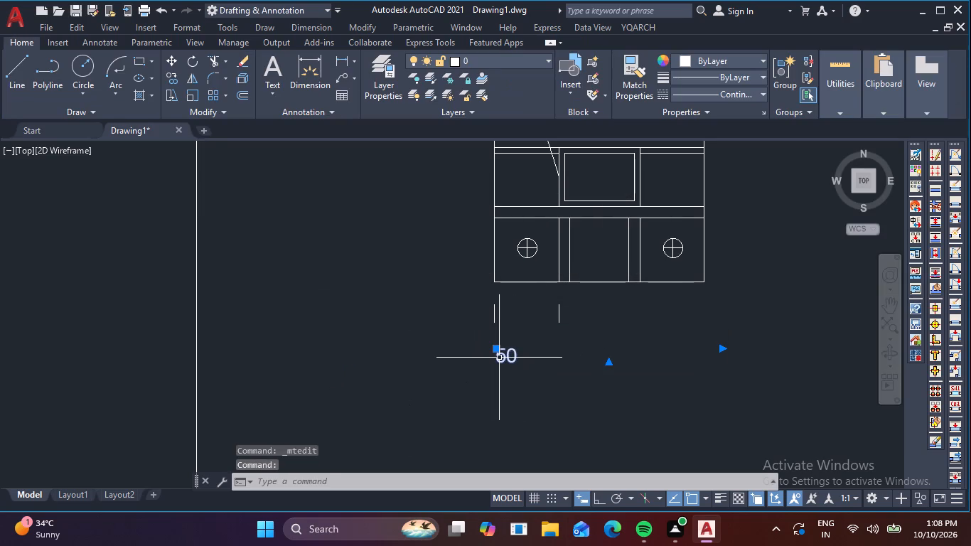
text(m)
key(space)
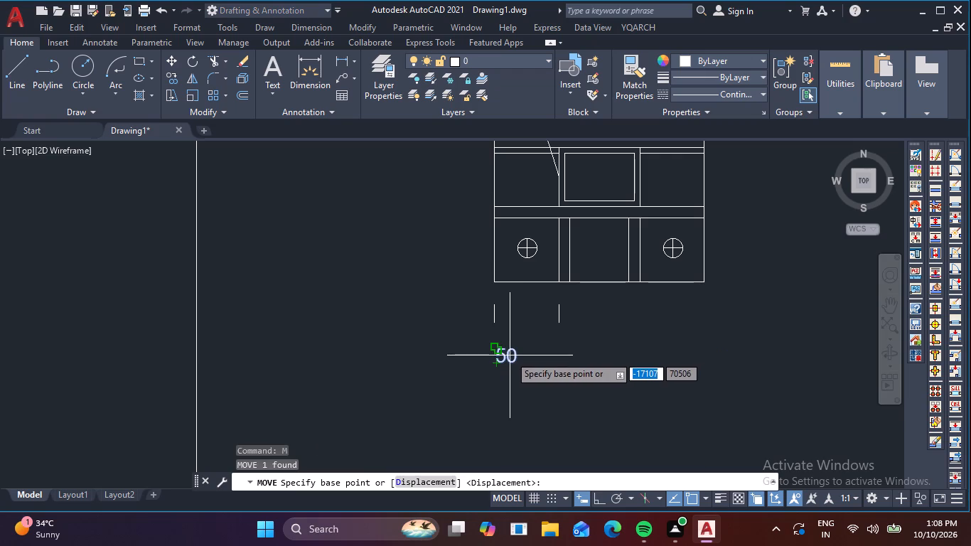
click(508, 358)
scroll(509, 355, up, 2)
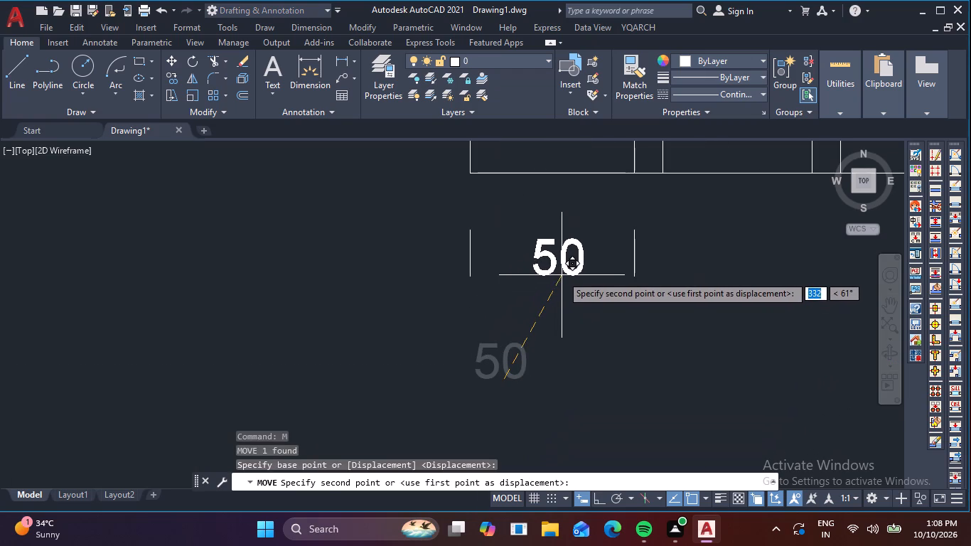
click(560, 269)
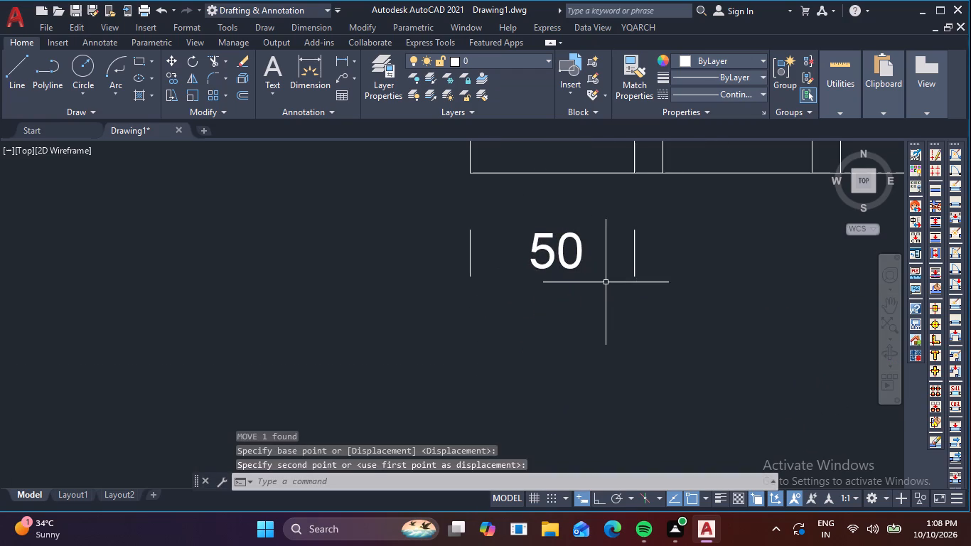
Draw horizontal dimension lines joining both sides of the 50 label to the ticks, the right-hand one about 118 long.
key(l)
key(space)
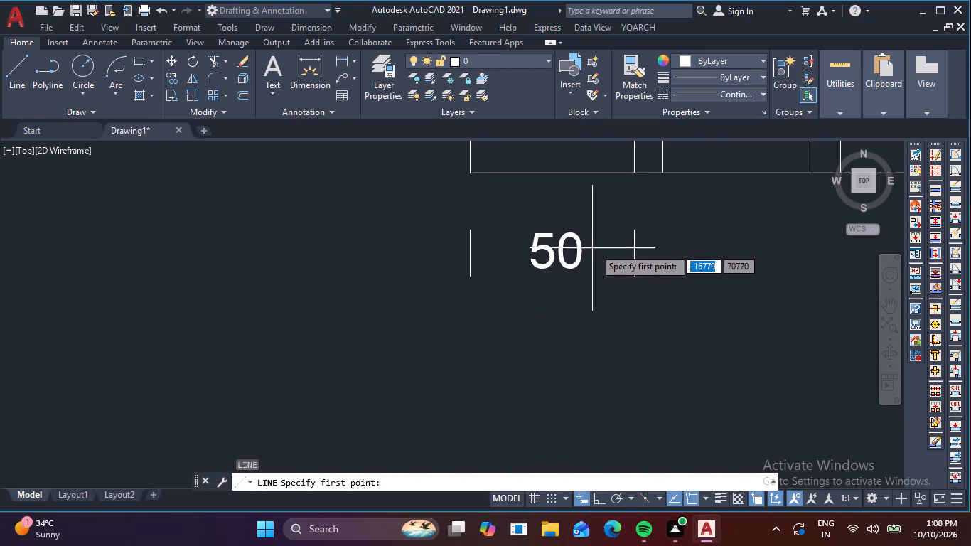
click(635, 250)
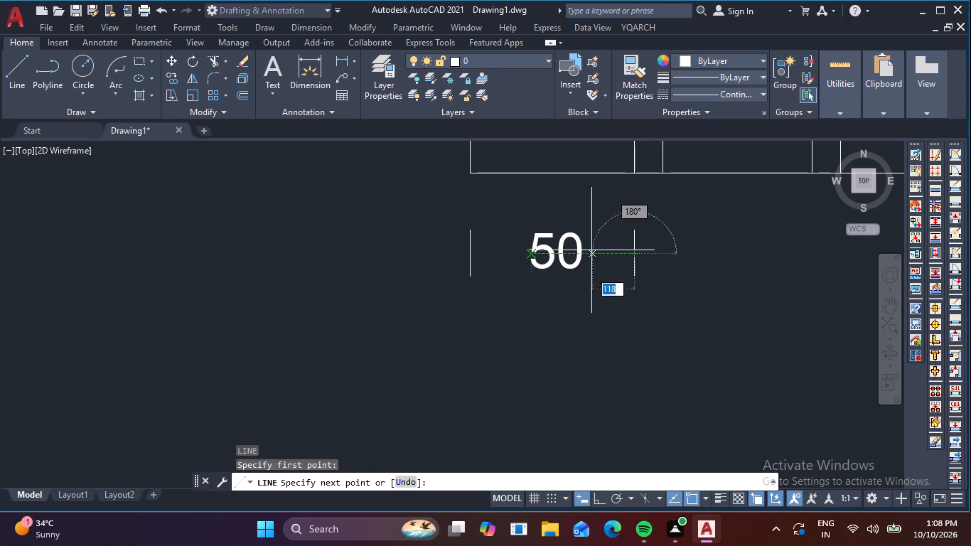
scroll(591, 265, up, 2)
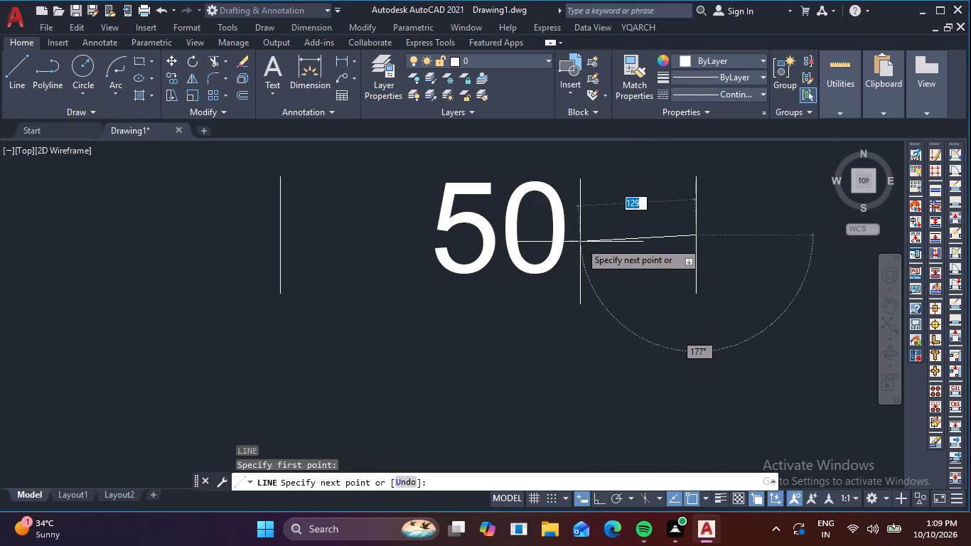
key(F8)
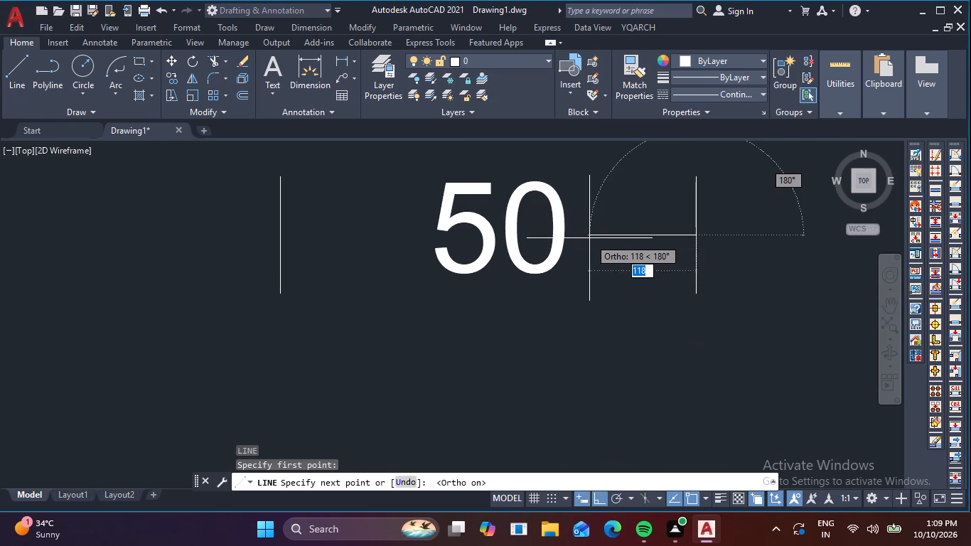
click(590, 239)
key(space)
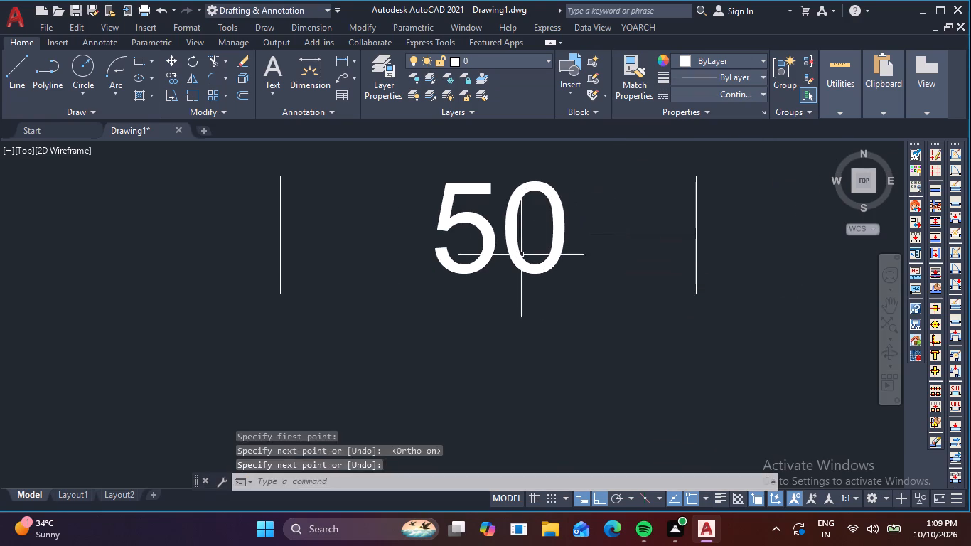
key(space)
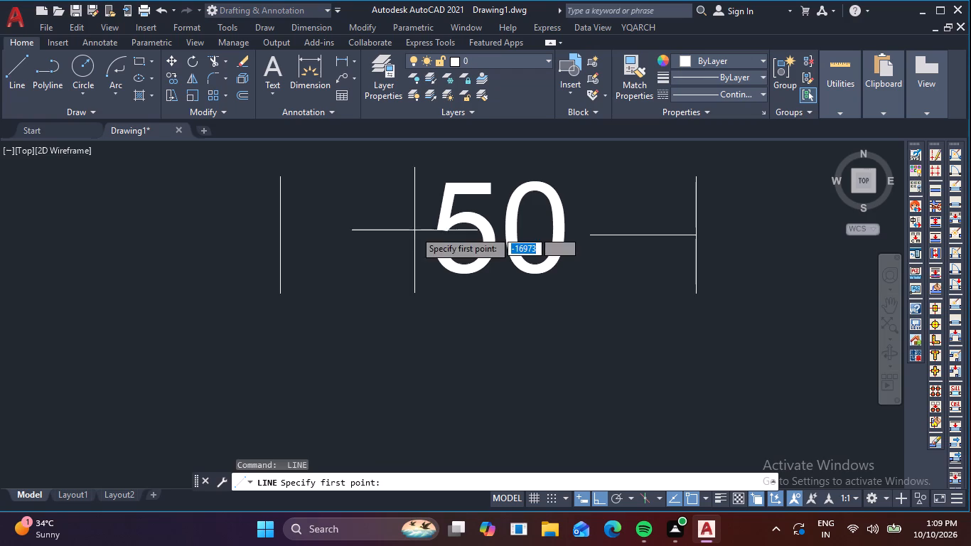
click(414, 230)
click(284, 232)
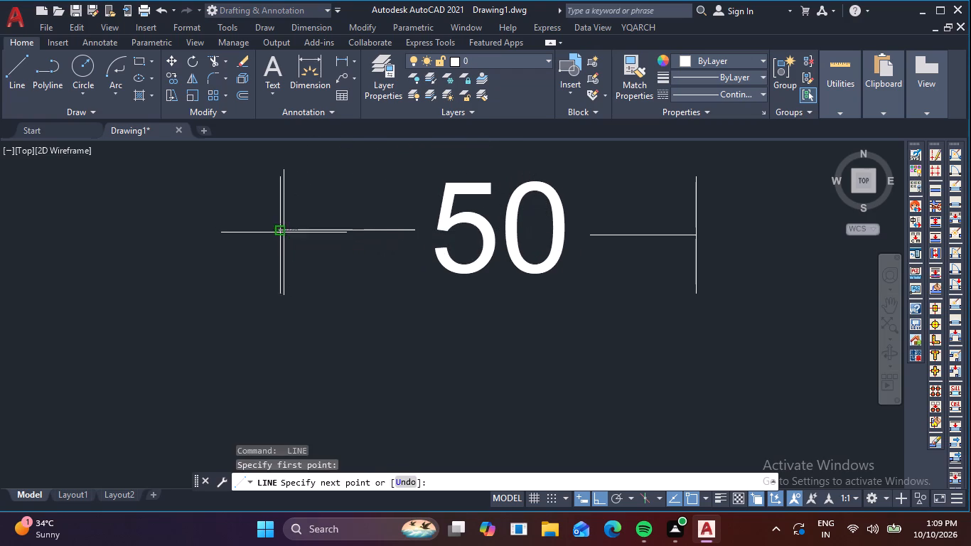
key(Escape)
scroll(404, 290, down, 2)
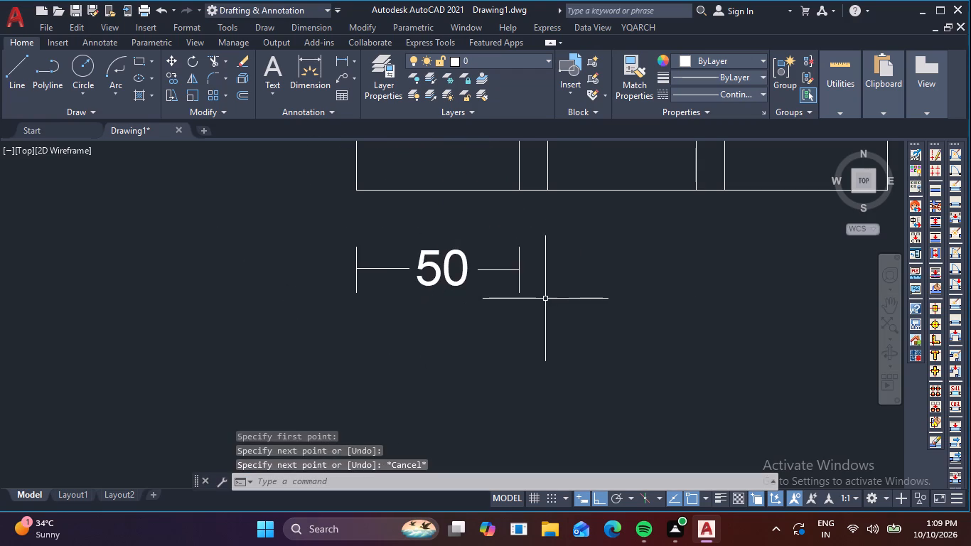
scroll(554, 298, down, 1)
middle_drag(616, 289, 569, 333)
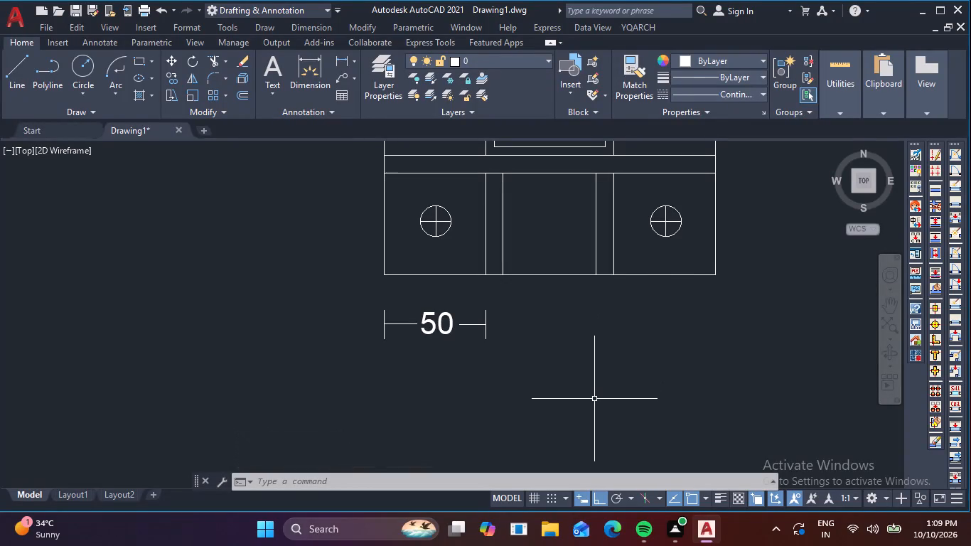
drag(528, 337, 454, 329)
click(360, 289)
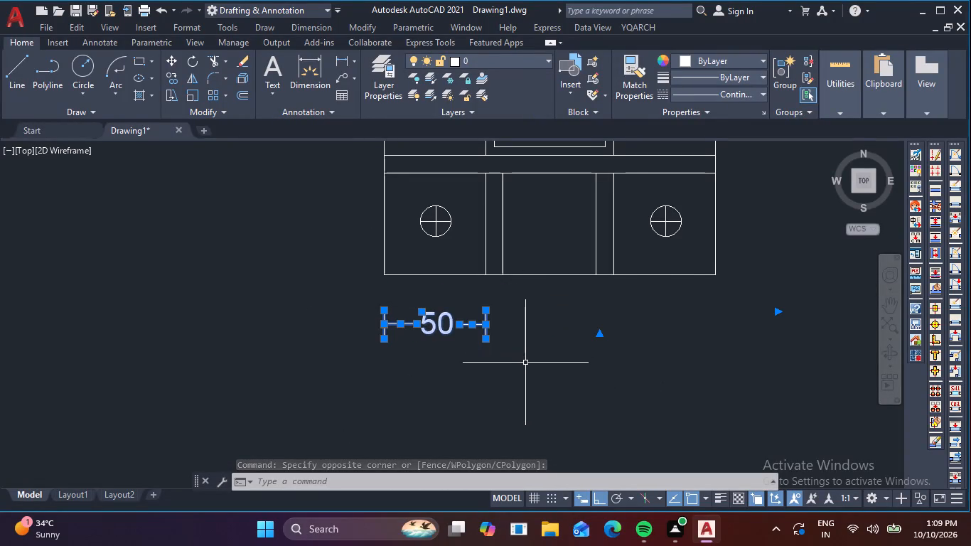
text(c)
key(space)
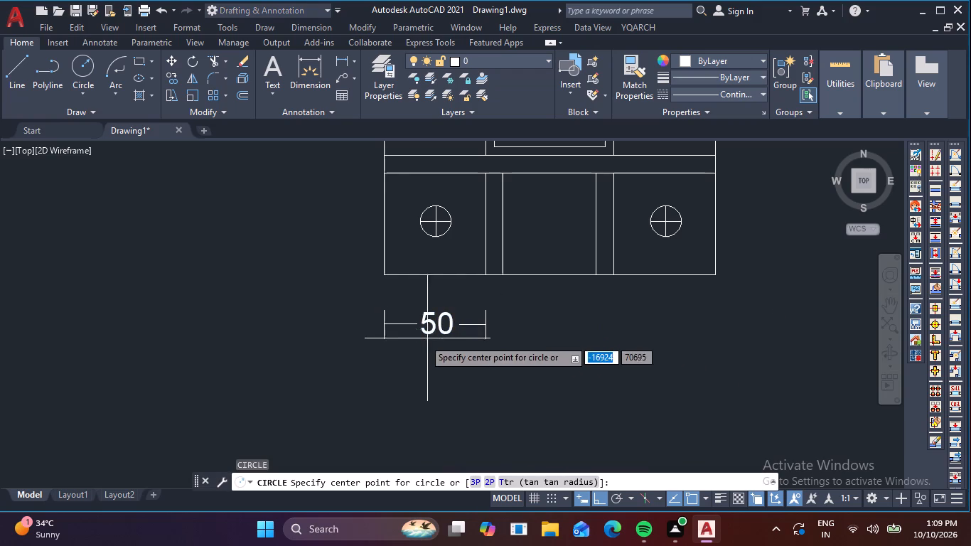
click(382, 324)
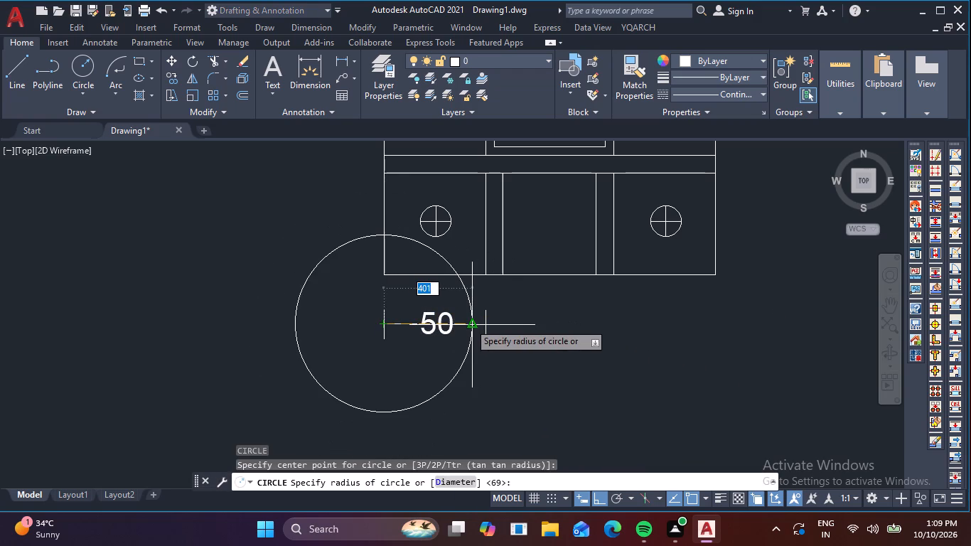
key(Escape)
Scale the whole 50 dimension down about its left tick's midpoint so it spans from the plate's left edge to the left bolt's centre.
drag(519, 336, 400, 326)
click(327, 321)
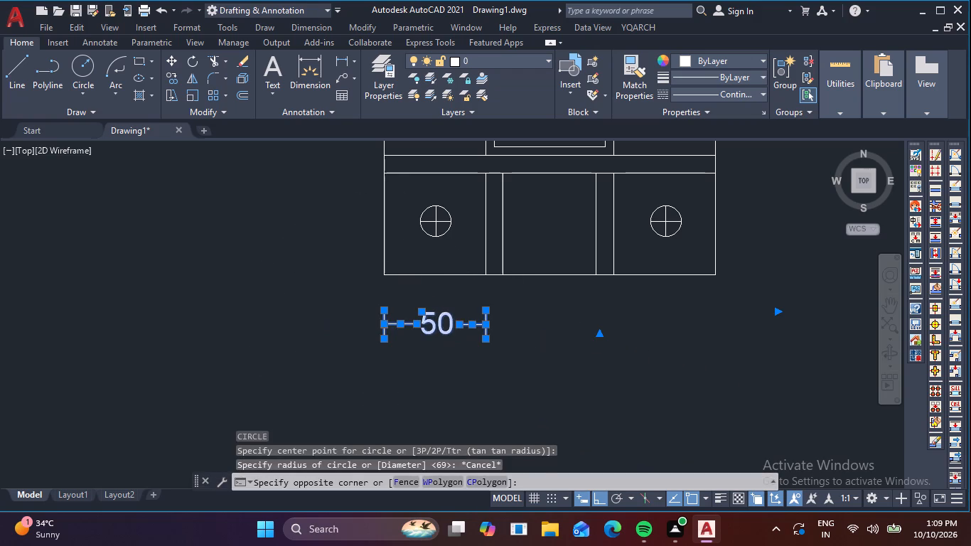
text(sc)
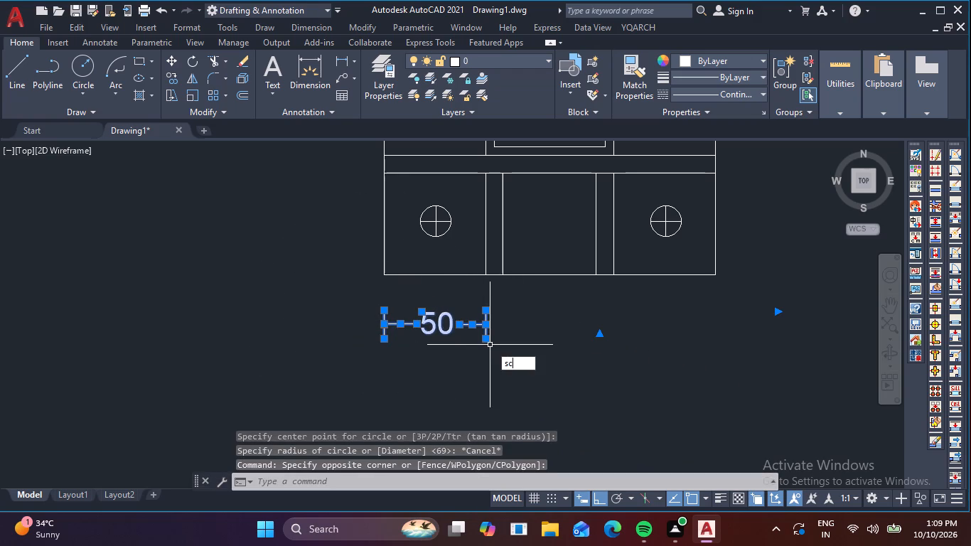
key(space)
click(382, 325)
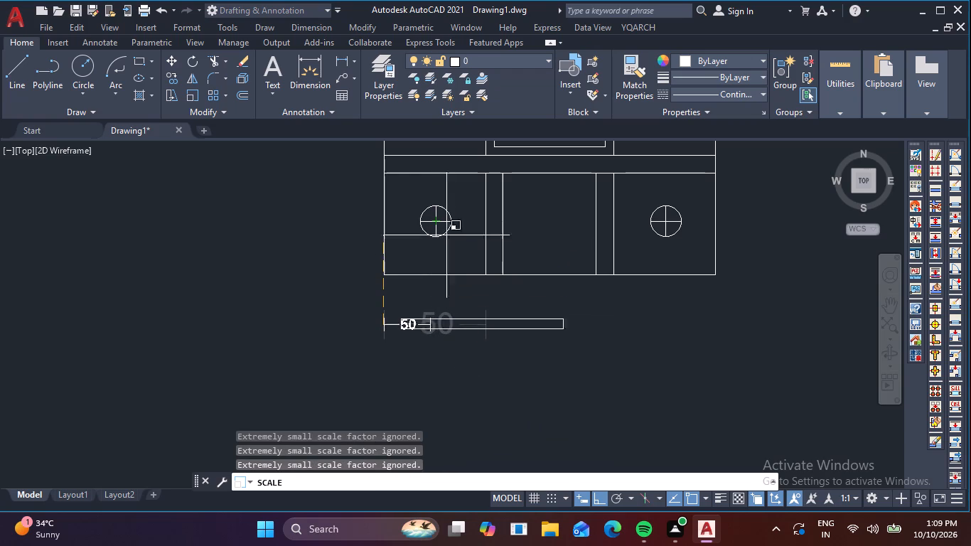
click(493, 345)
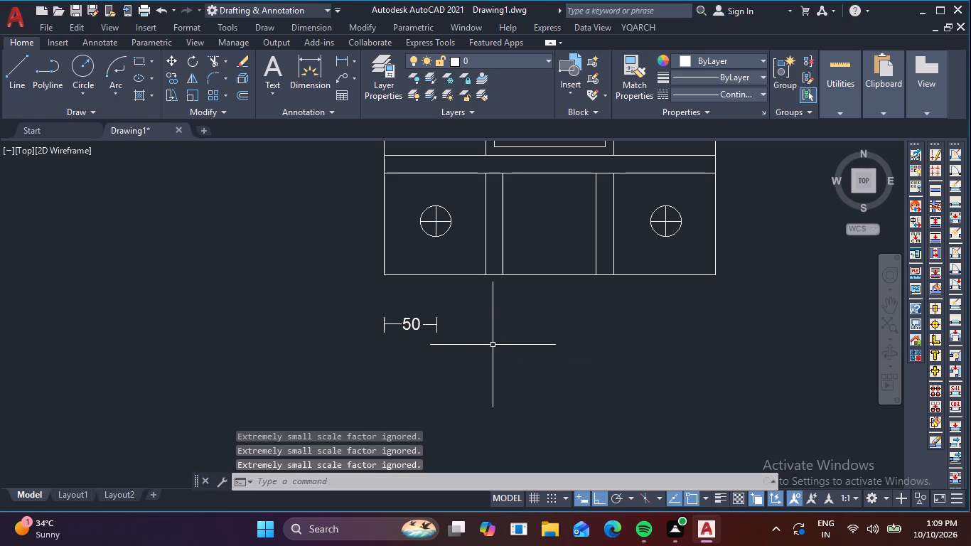
Examine the 50 dimension's size and alignment below the base plate, and the framed detail around it.
scroll(496, 355, up, 1)
scroll(498, 355, down, 3)
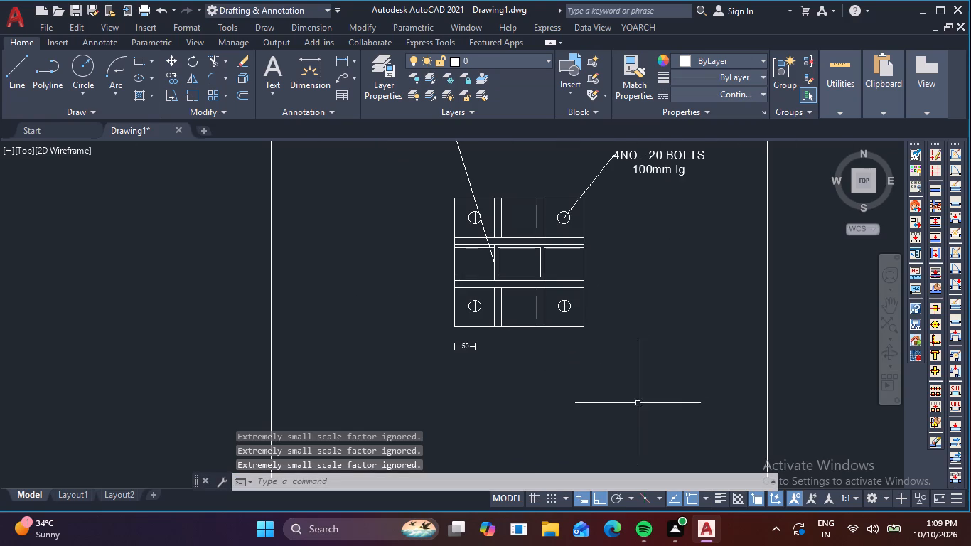
scroll(488, 360, up, 2)
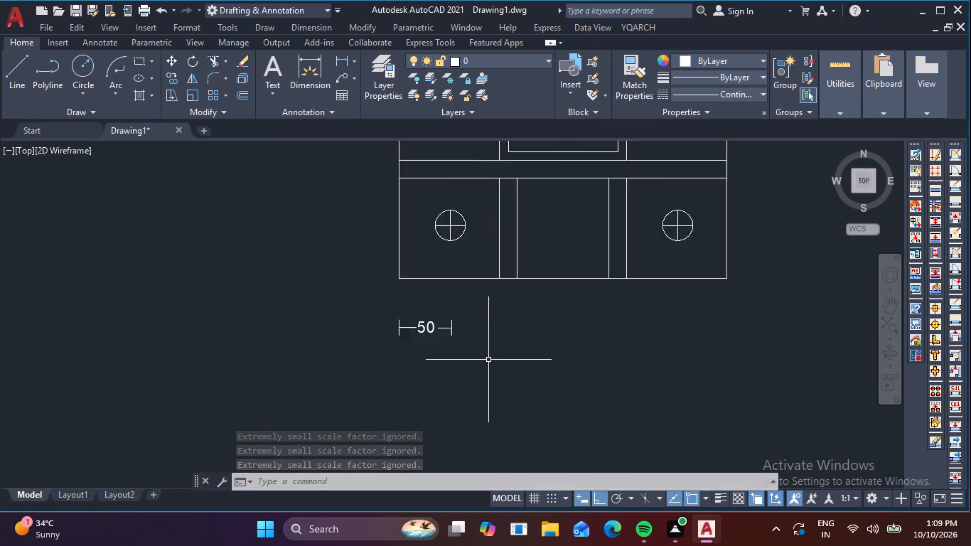
scroll(488, 360, up, 1)
scroll(464, 368, down, 1)
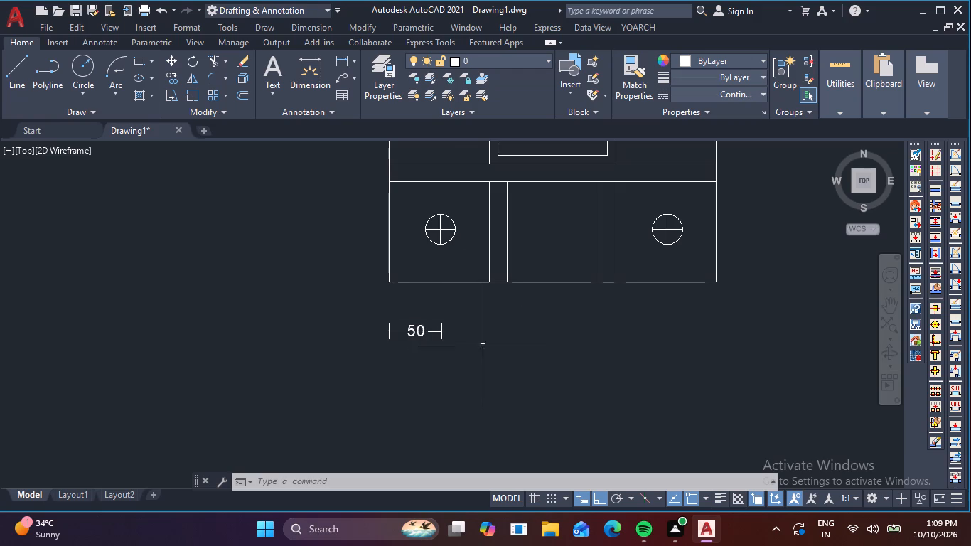
middle_drag(458, 344, 505, 352)
middle_click(505, 352)
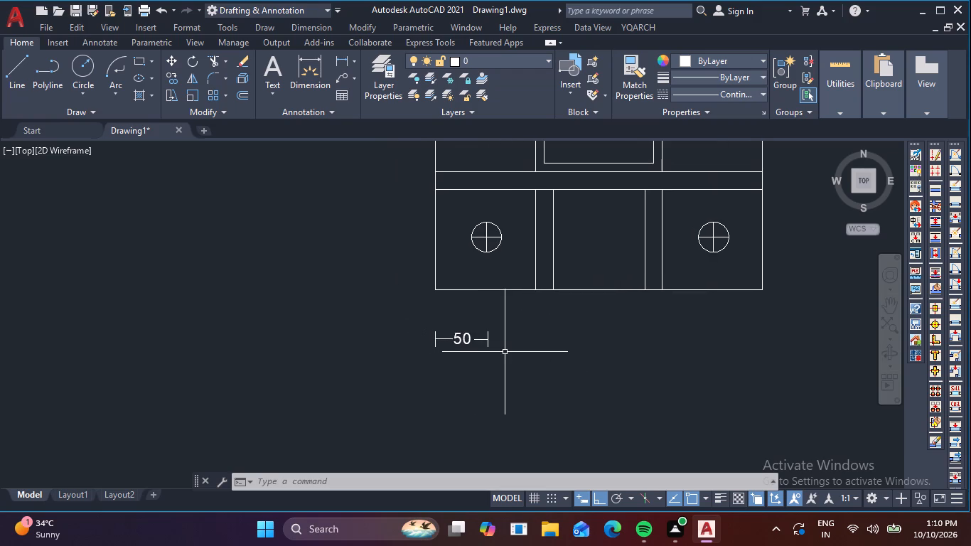
scroll(505, 348, up, 3)
scroll(522, 344, down, 4)
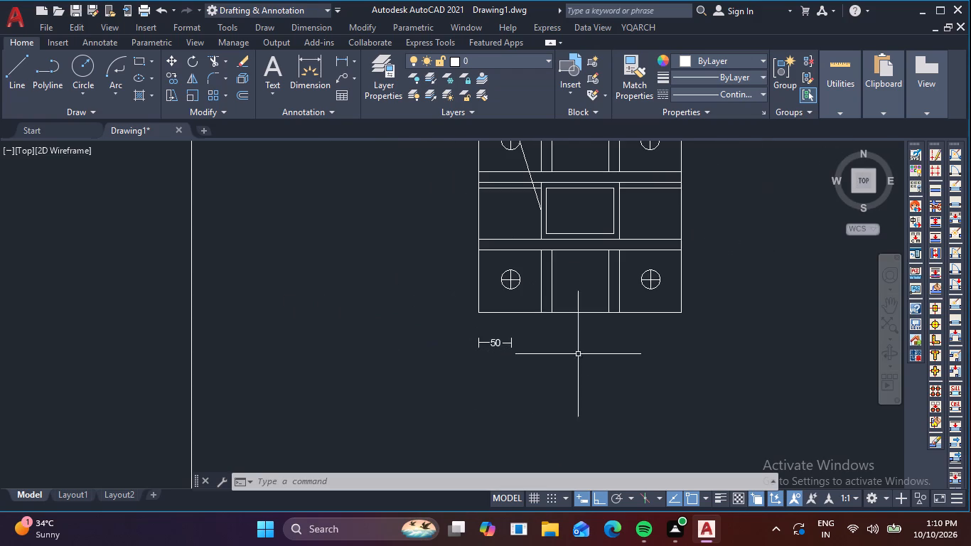
scroll(638, 368, down, 2)
middle_drag(709, 368, 348, 337)
middle_drag(341, 336, 310, 328)
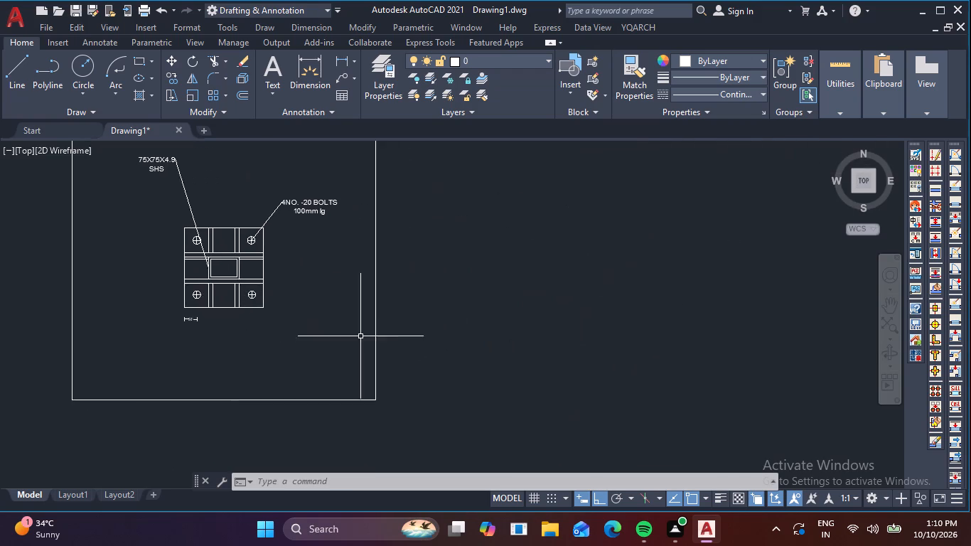
middle_drag(373, 343, 355, 384)
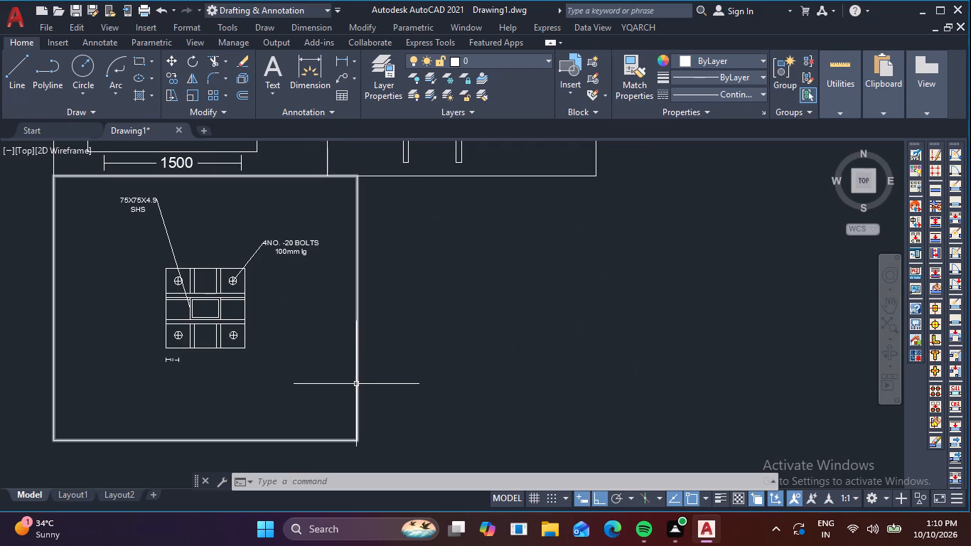
Draw a rectangular frame about 4481 by 5009 adjoining the right side of the base plate detail's frame, matching its height.
text(rec)
key(space)
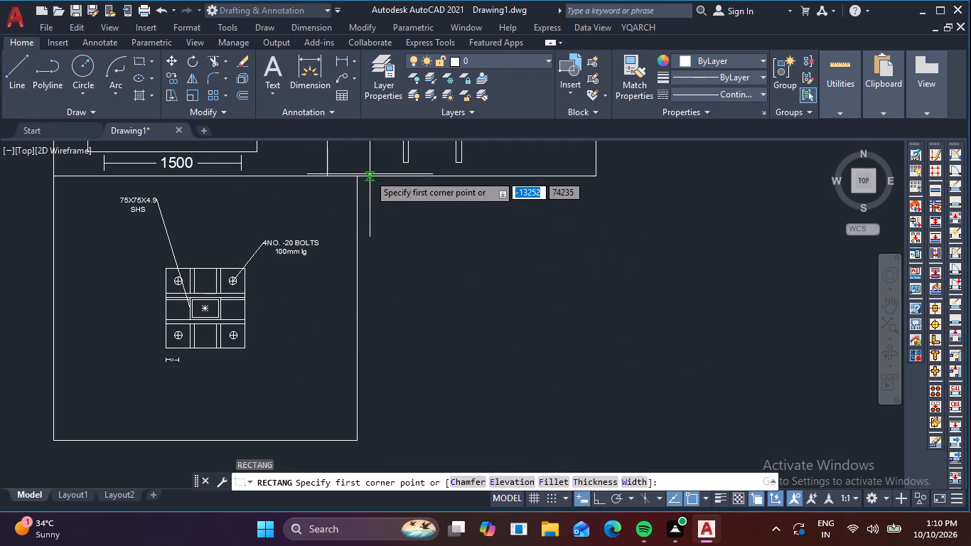
click(360, 178)
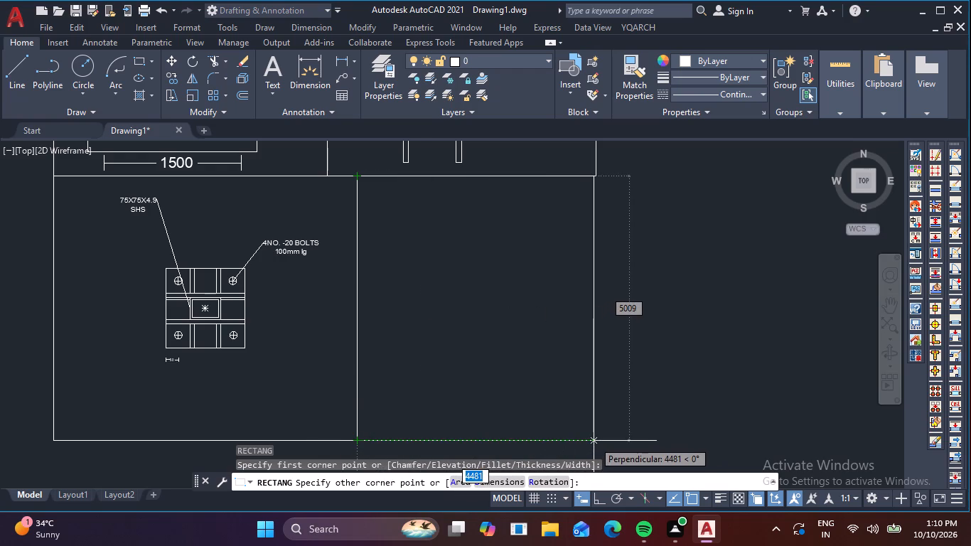
click(594, 441)
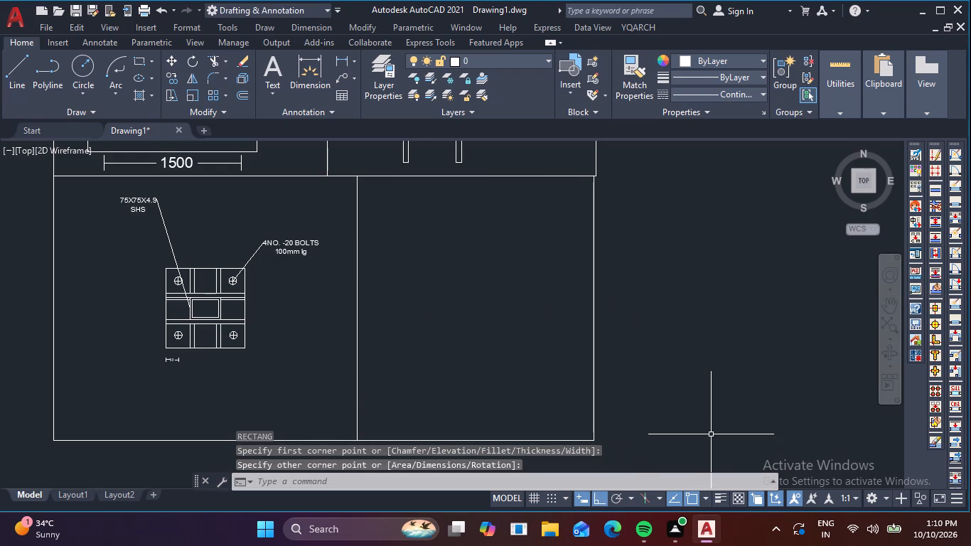
Draw a horizontal base line of three 300 segments inside the new frame, with a 300 vertical line rising from its right end.
middle_drag(714, 433, 634, 378)
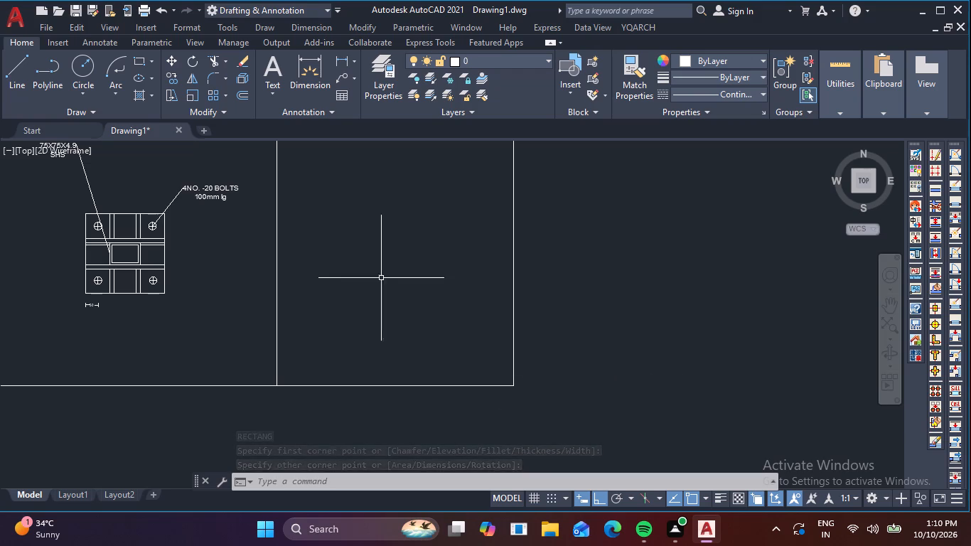
text(l)
key(space)
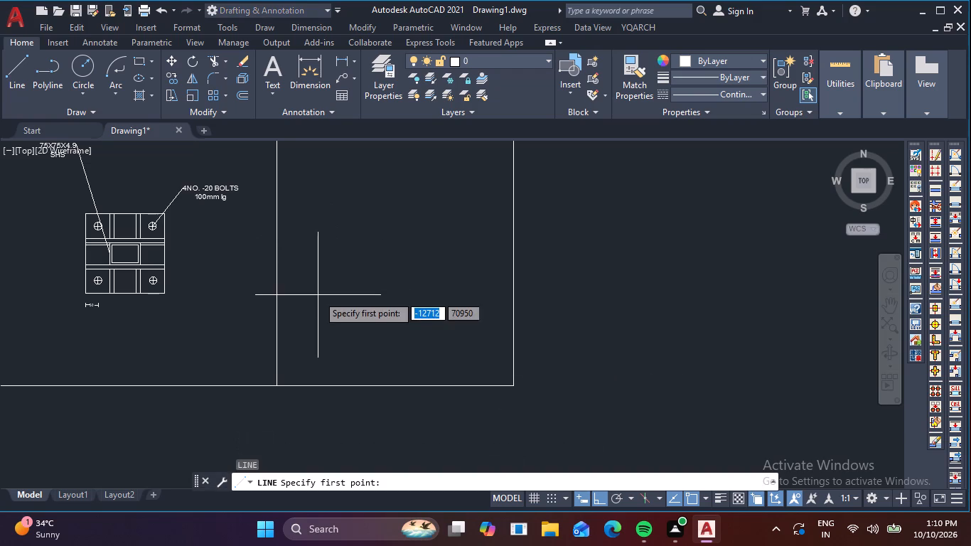
click(316, 254)
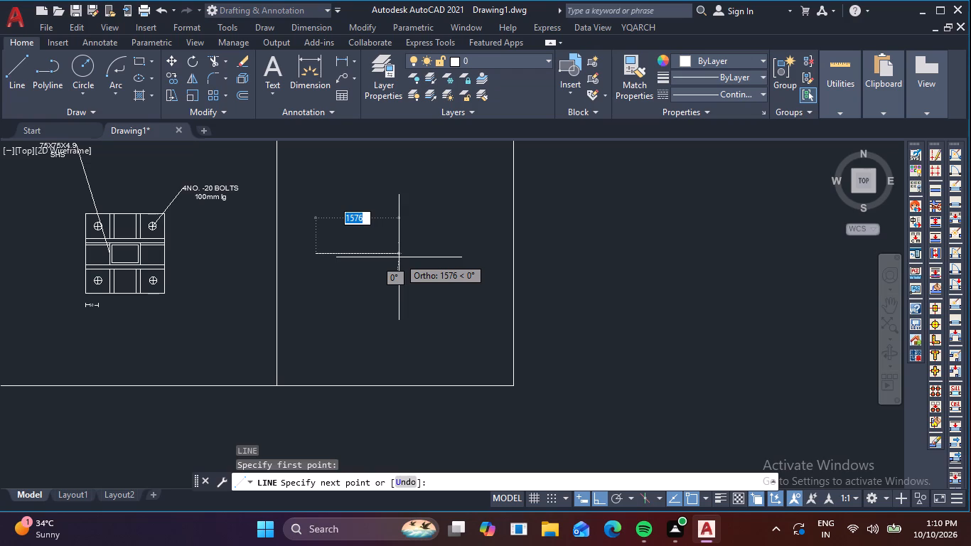
text(300)
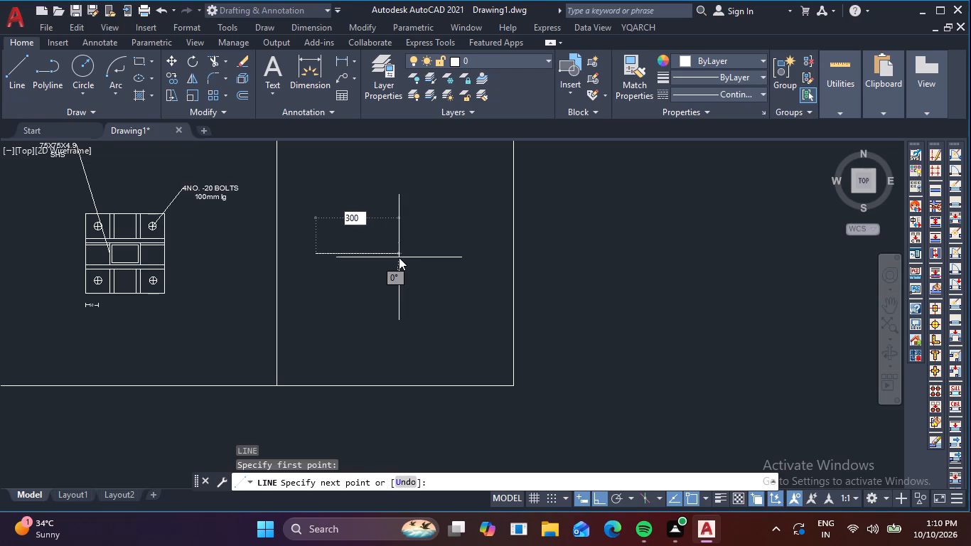
key(Return)
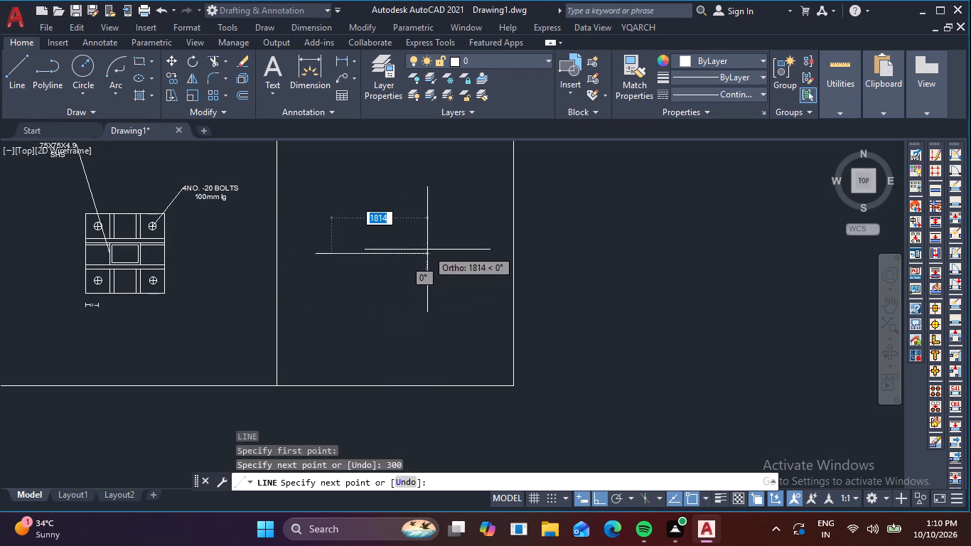
text(300)
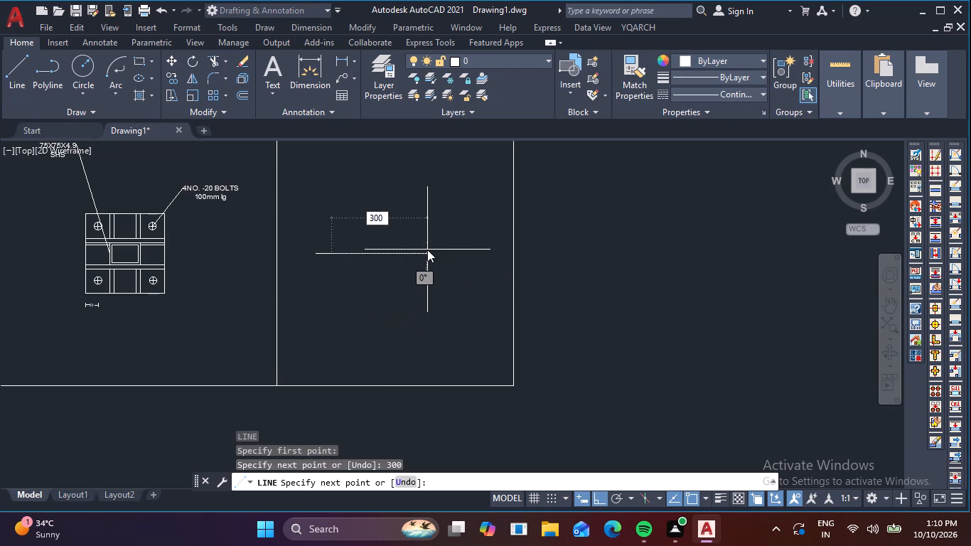
key(Return)
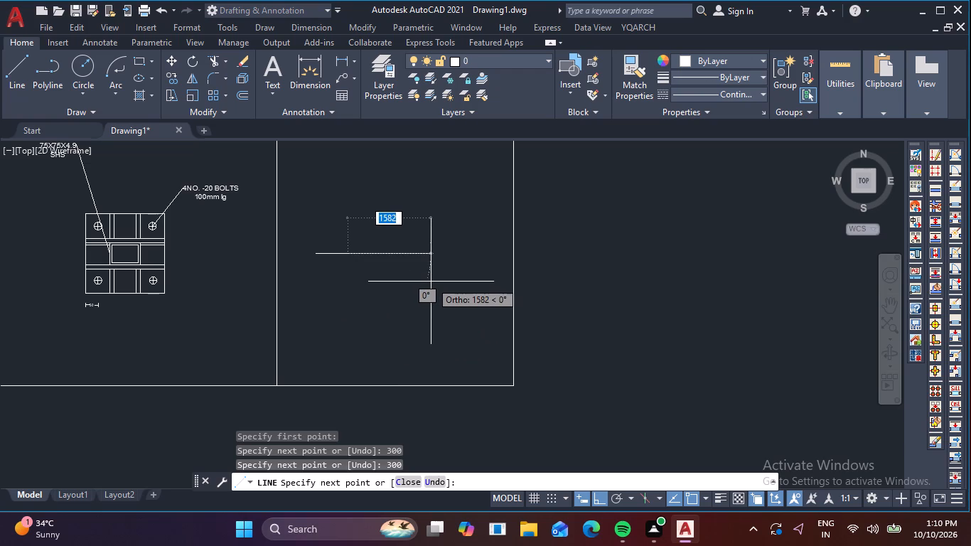
text(300)
key(Return)
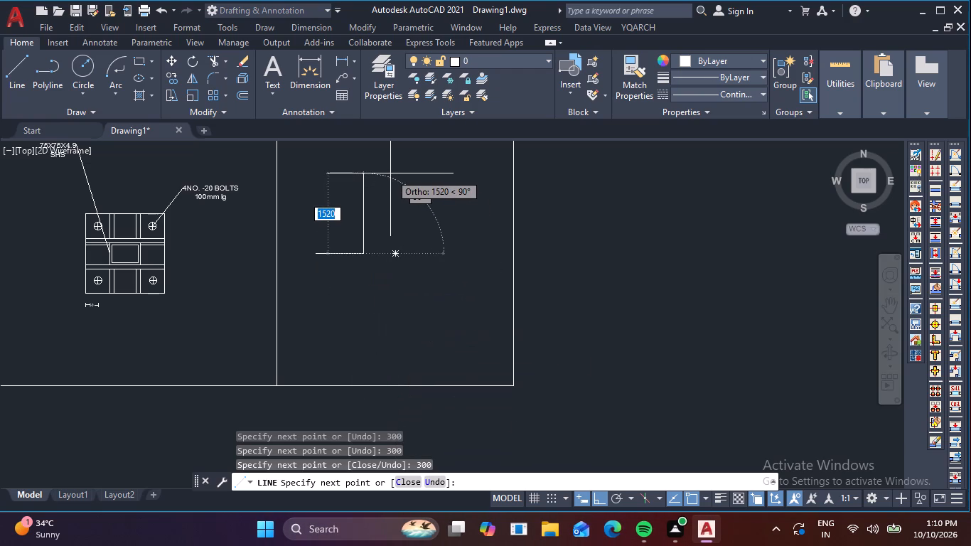
text(300)
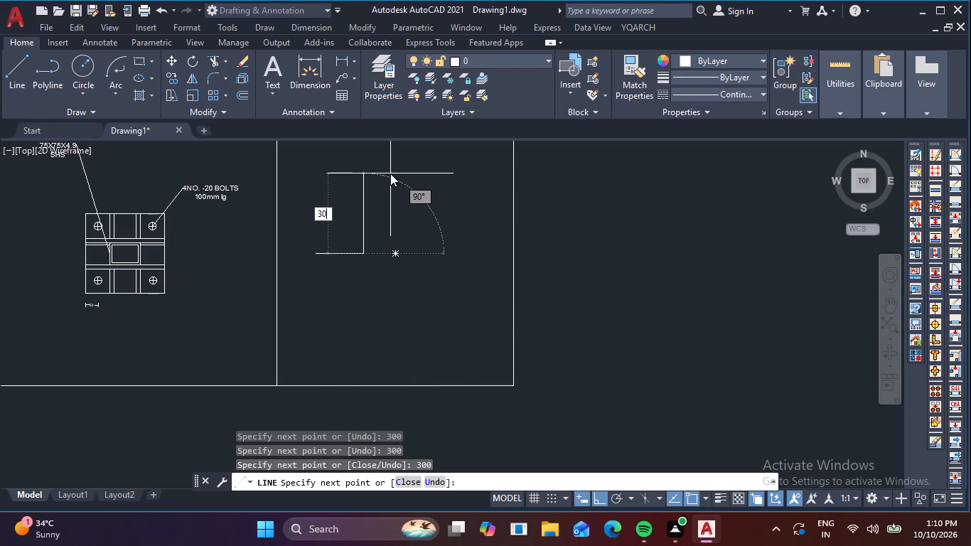
key(Return)
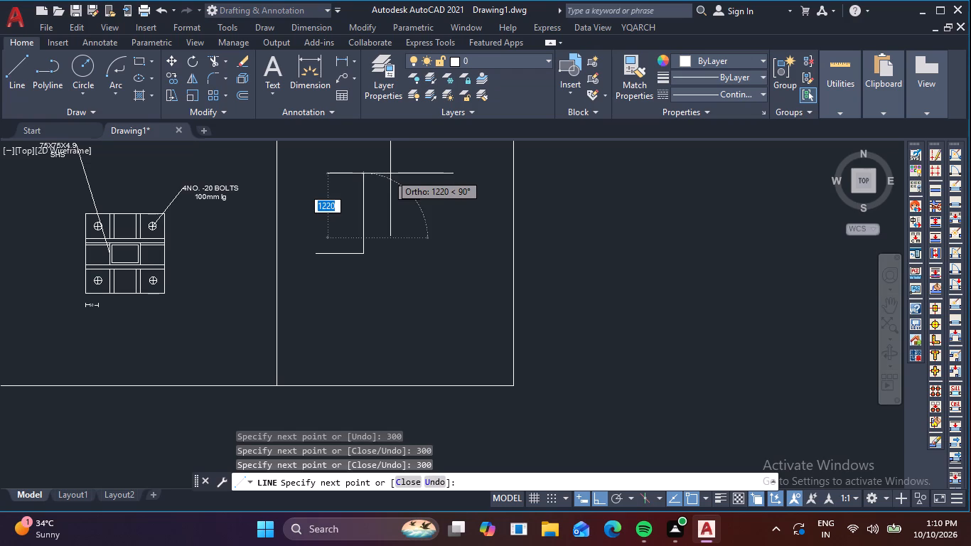
key(Escape)
Draw a 300 vertical line upward from the left end of the base line.
key(l)
key(space)
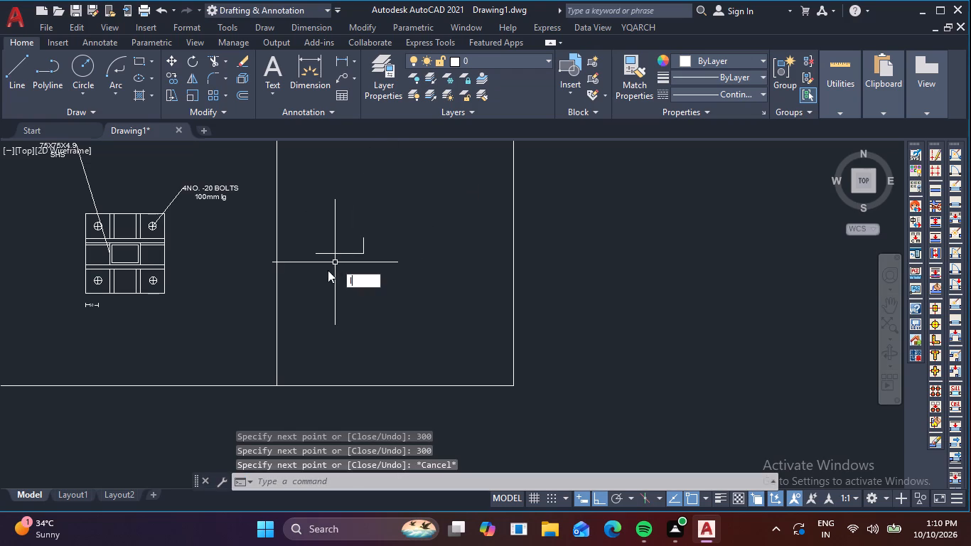
click(318, 257)
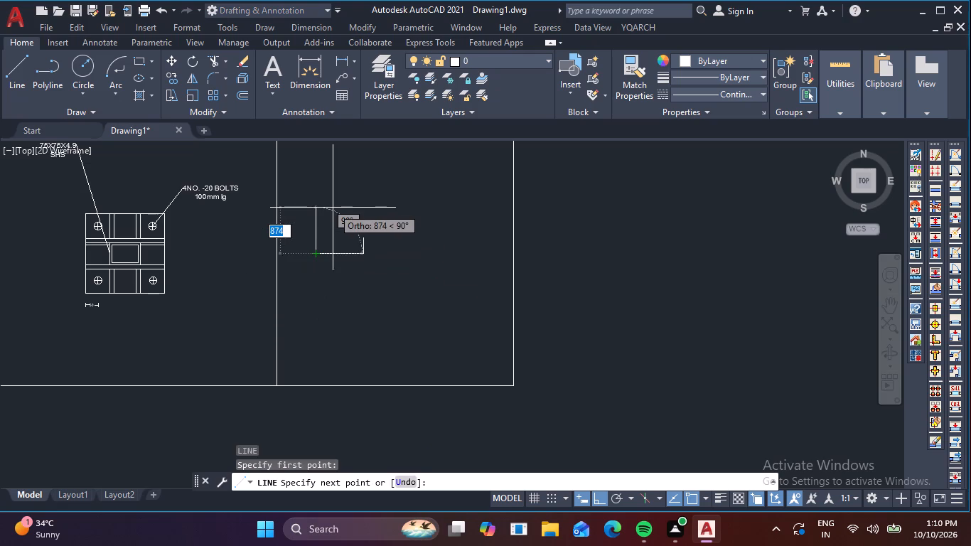
text(300)
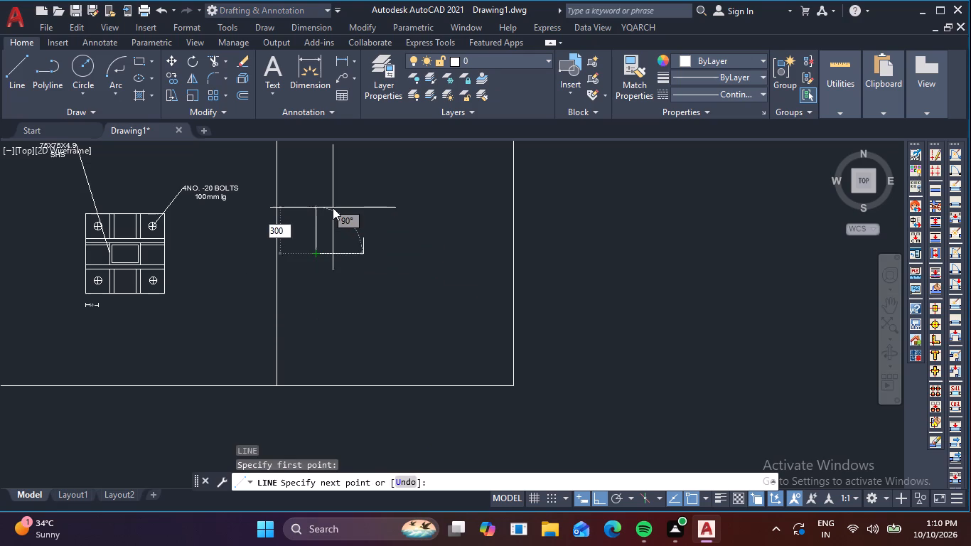
key(Return)
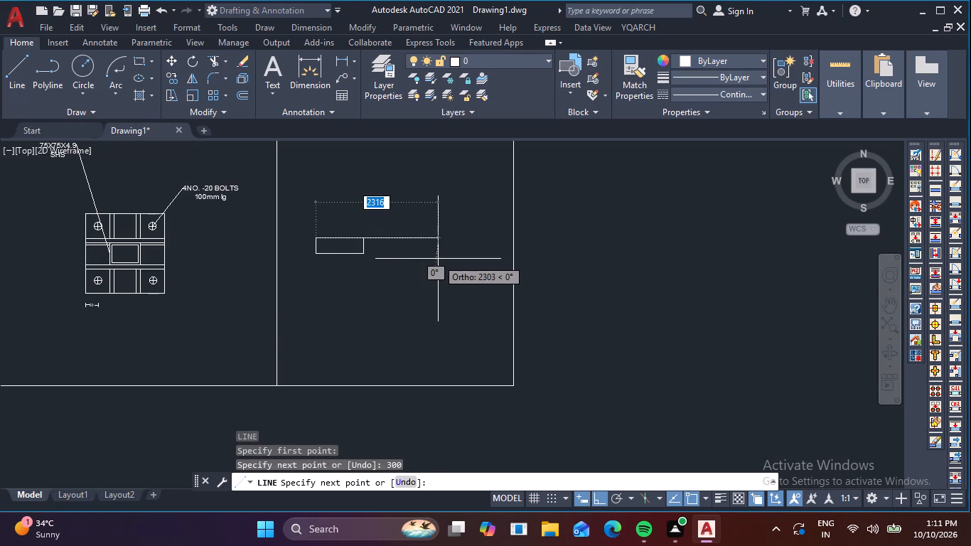
key(Escape)
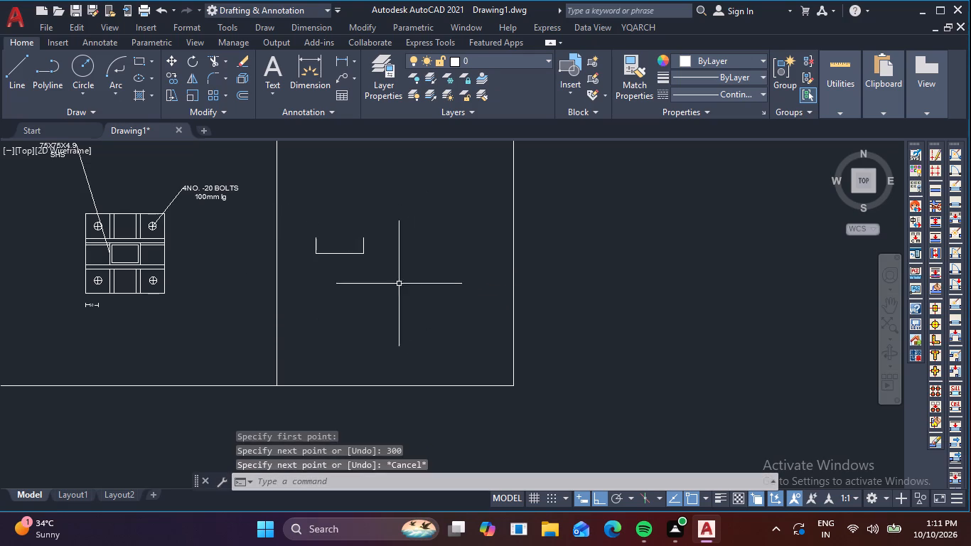
Join the three collinear base segments into a single line.
scroll(340, 263, up, 2)
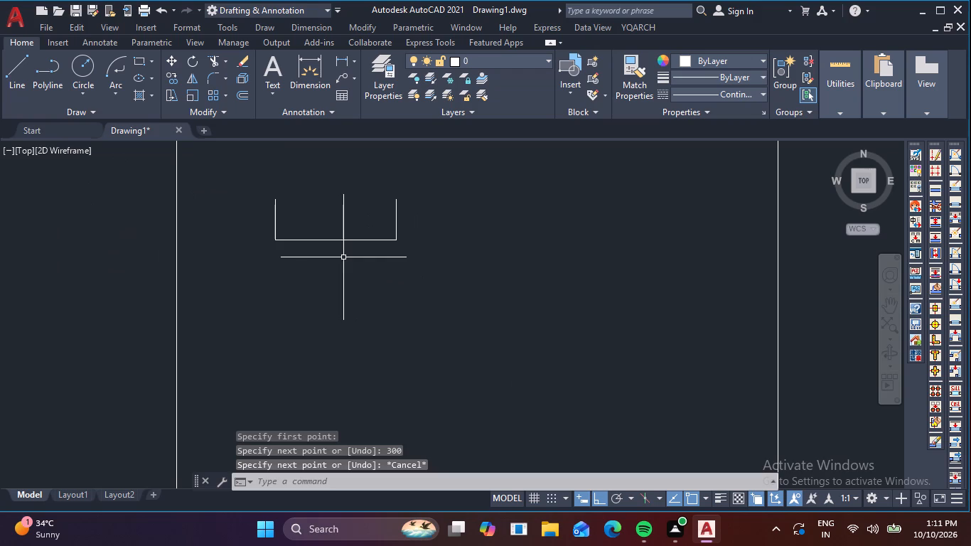
key(o)
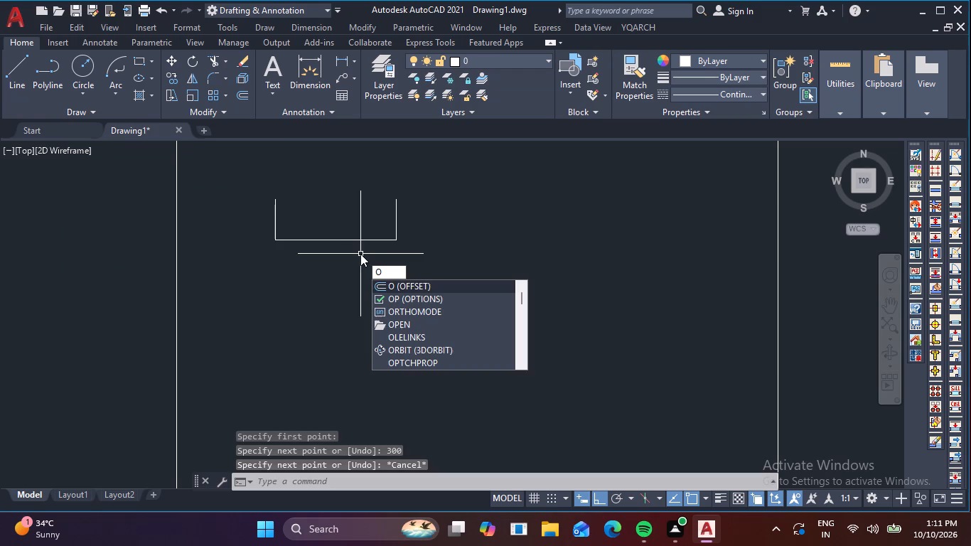
key(Escape)
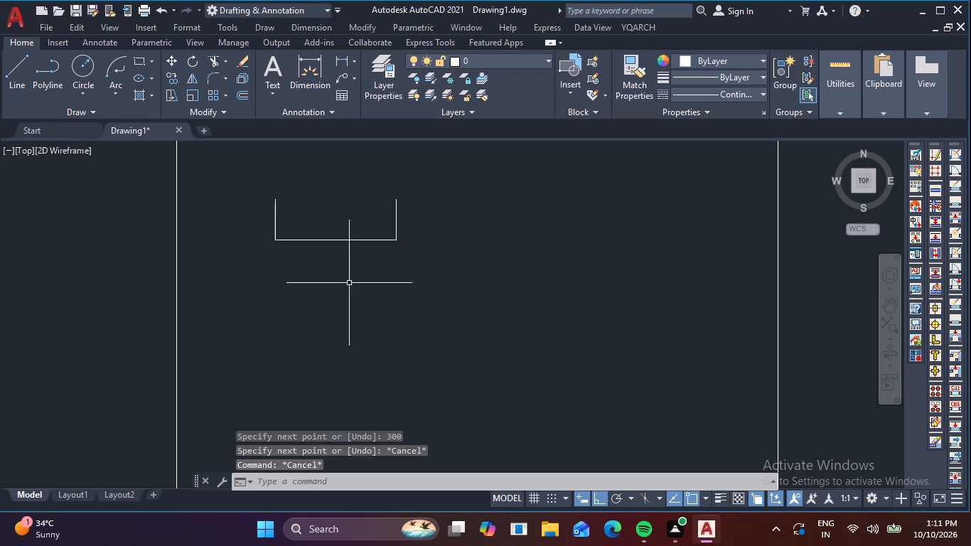
drag(378, 252, 348, 231)
click(308, 218)
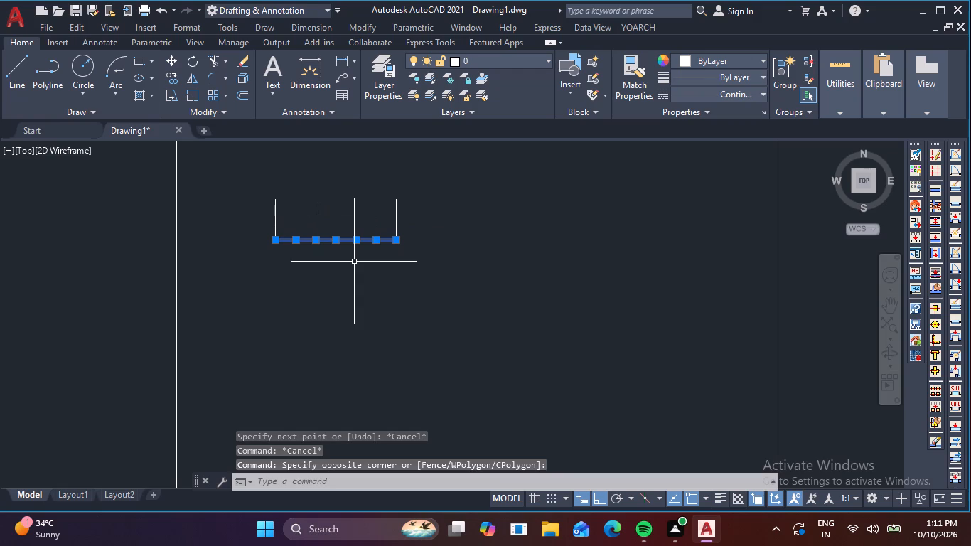
text(j)
key(space)
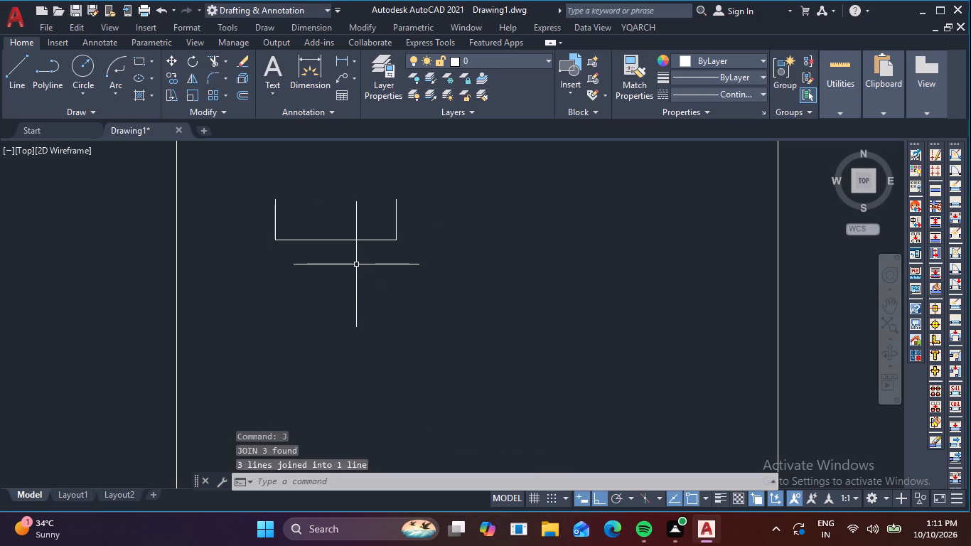
Offset the joined base line upward by 750.
key(o)
key(Return)
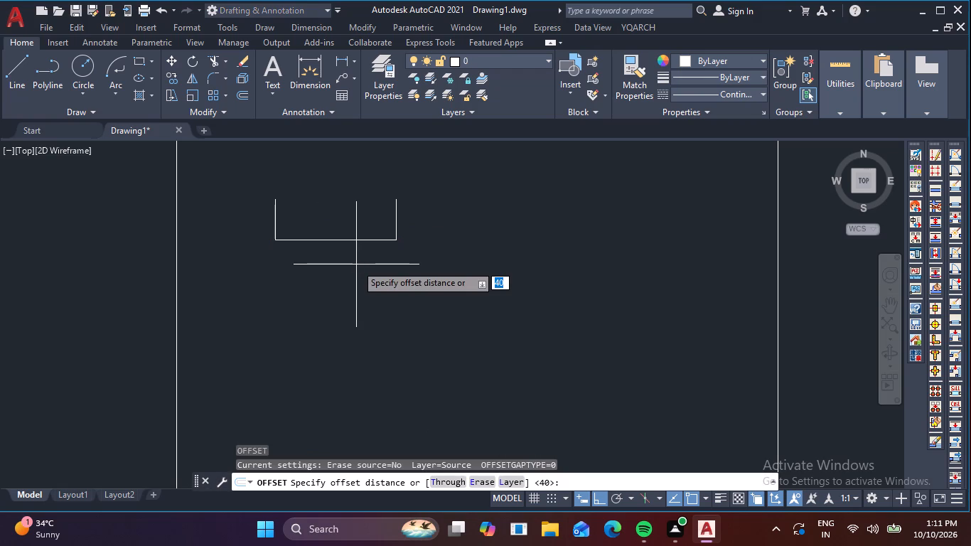
middle_drag(356, 264, 361, 341)
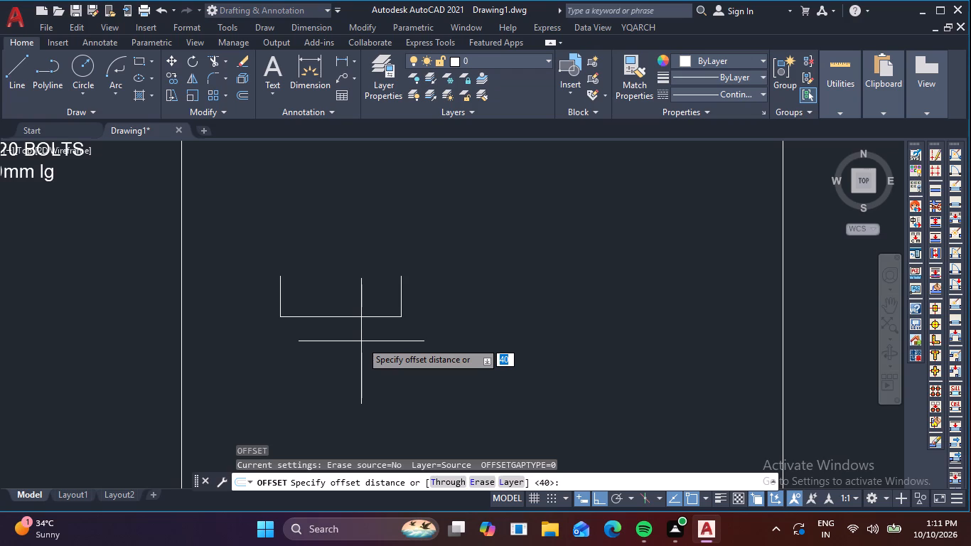
text(750)
key(Return)
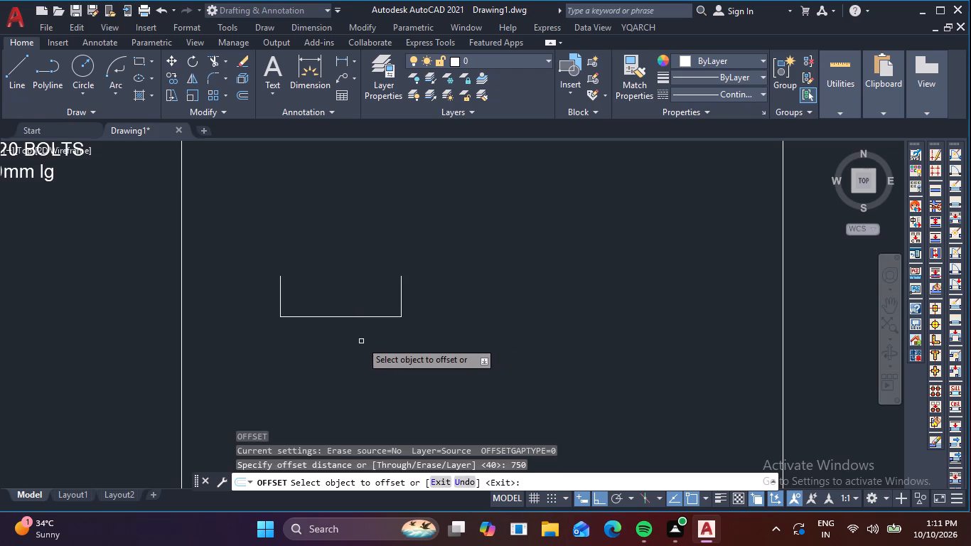
click(385, 318)
click(388, 260)
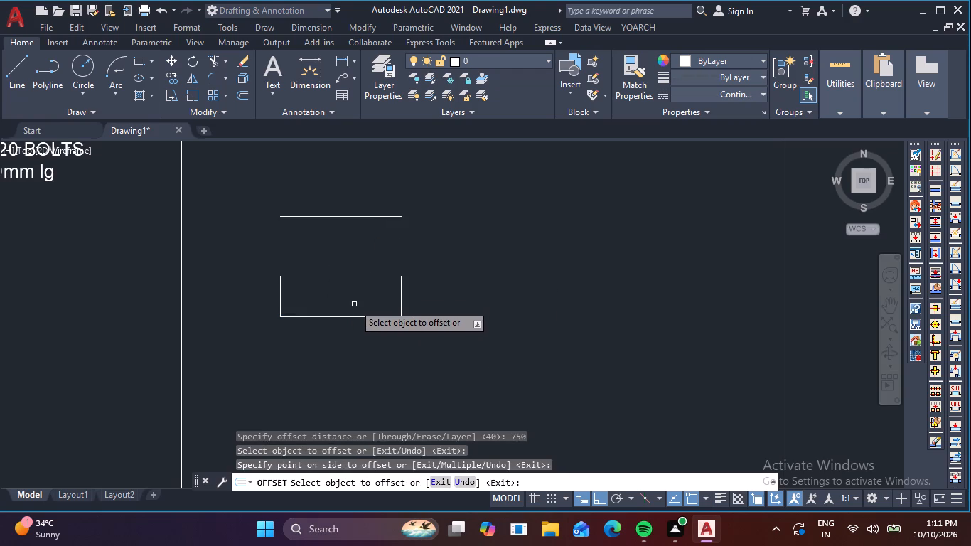
key(Escape)
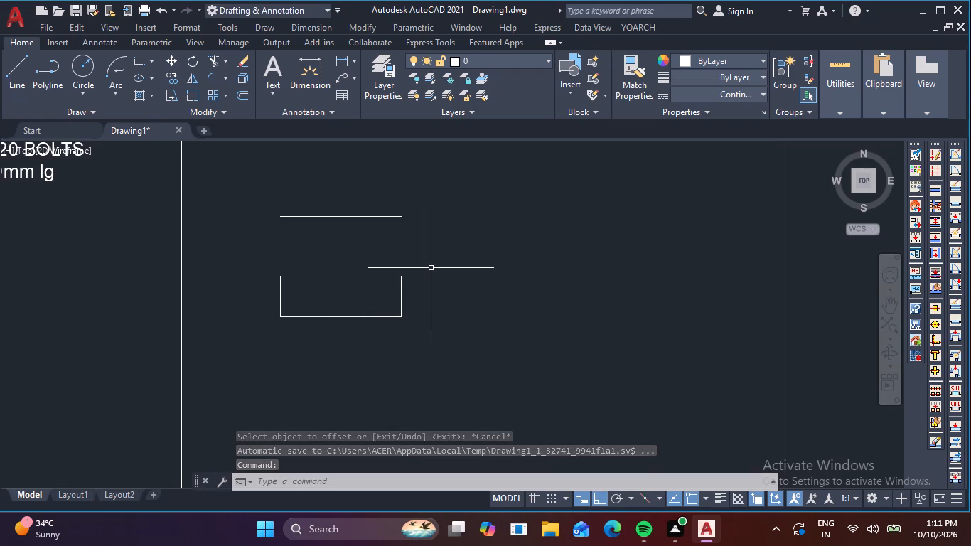
key(Escape)
key(Escape)
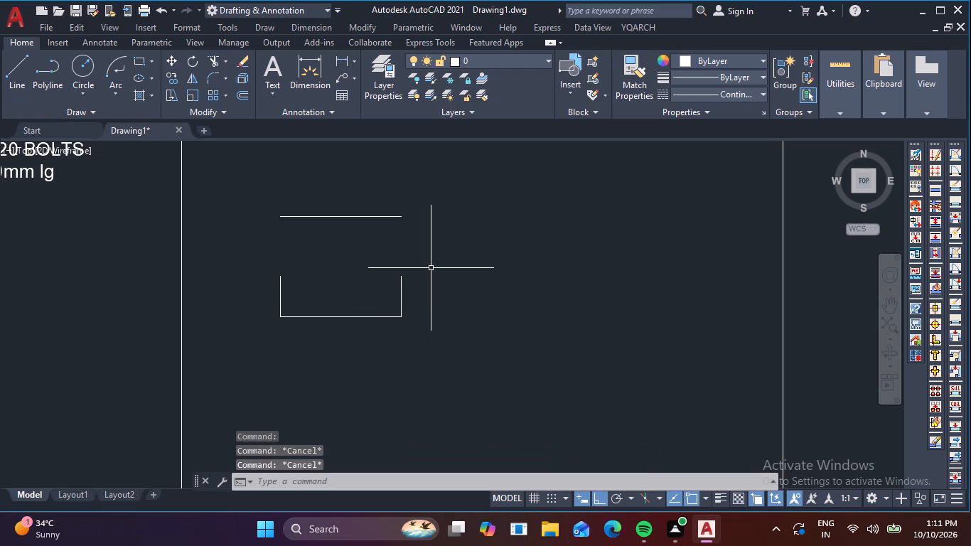
Shorten the upper offset line by 300 at both ends using Lengthen with a delta of -300.
text(len)
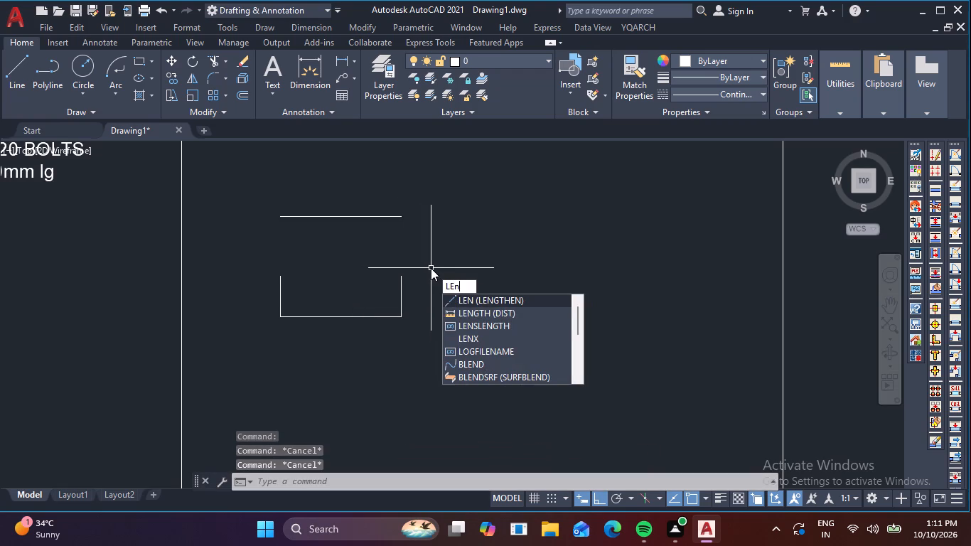
click(475, 301)
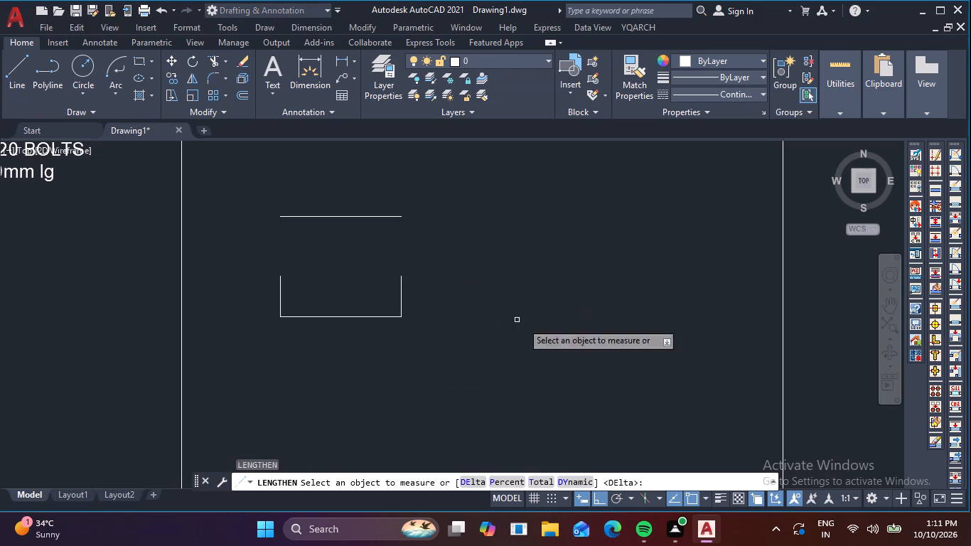
click(477, 485)
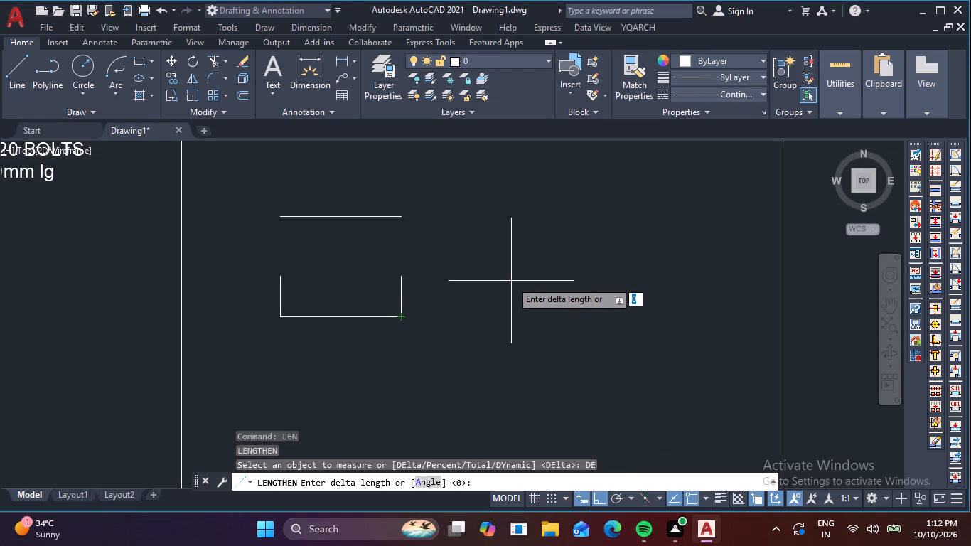
key(minus)
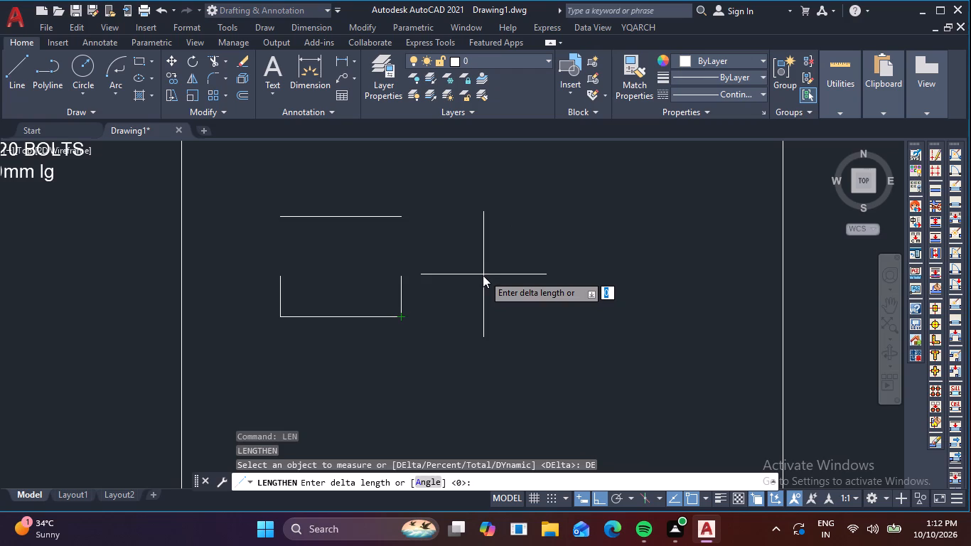
key(3)
key(0)
key(0)
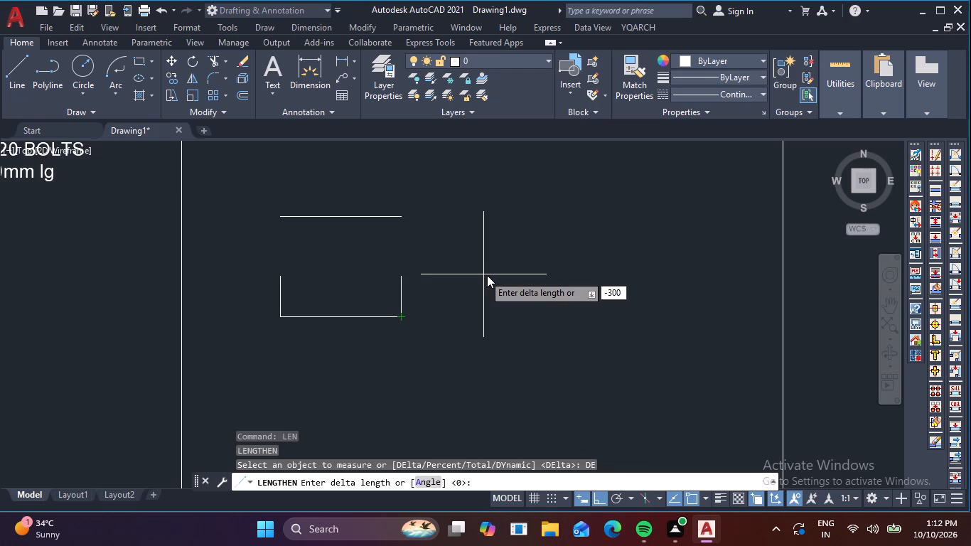
key(Return)
click(397, 218)
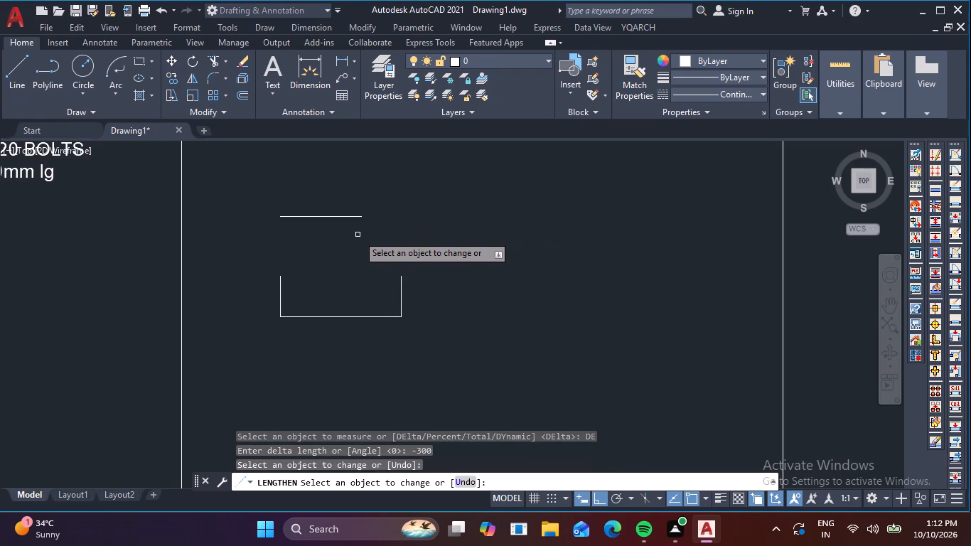
click(286, 213)
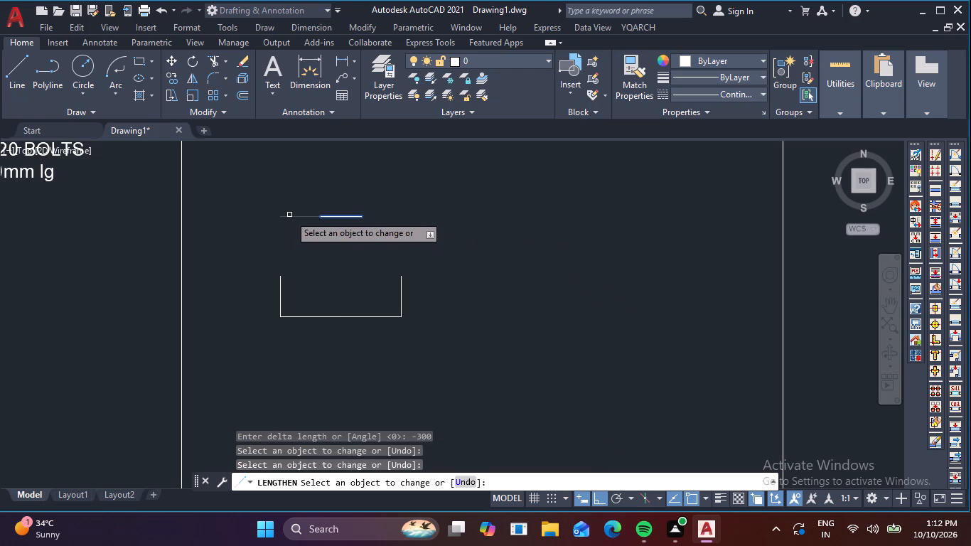
click(289, 215)
key(Escape)
key(Escape)
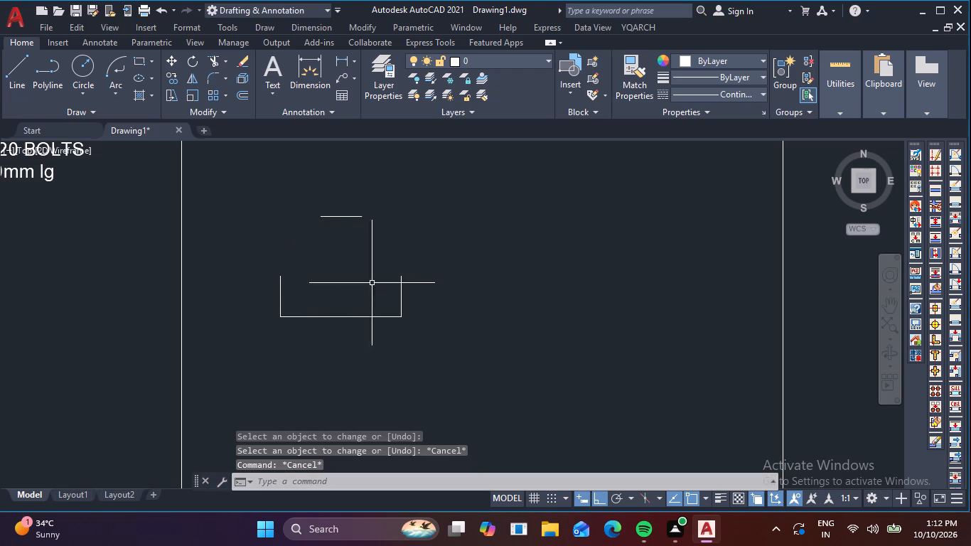
Draw sloping lines joining each end of the shortened top line to the top of the 300 vertical on the same side.
text(l)
key(space)
click(404, 277)
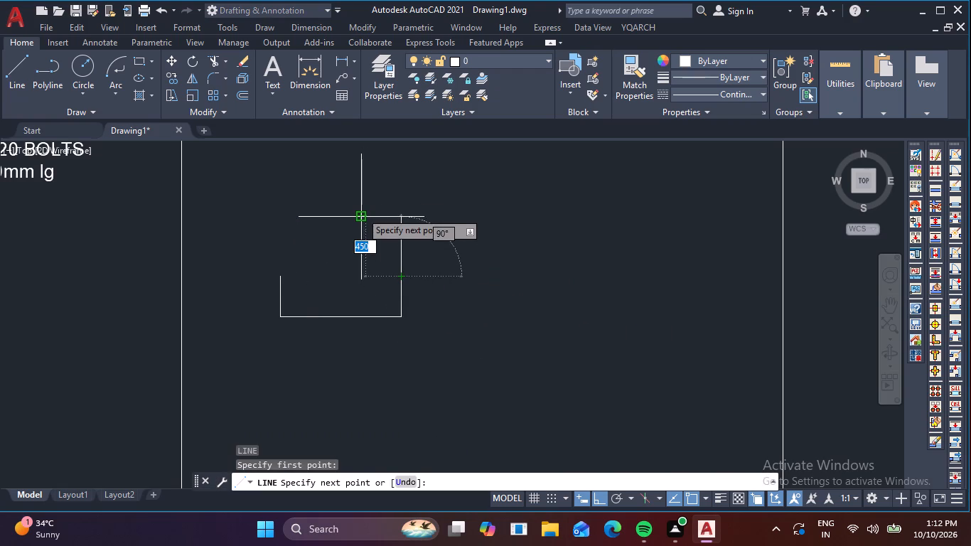
click(361, 213)
key(space)
key(space)
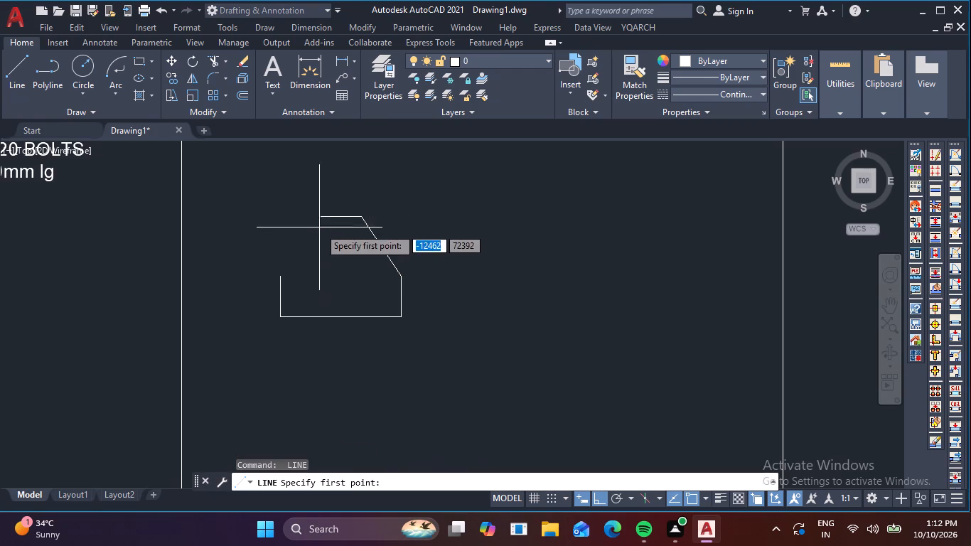
click(321, 218)
click(279, 282)
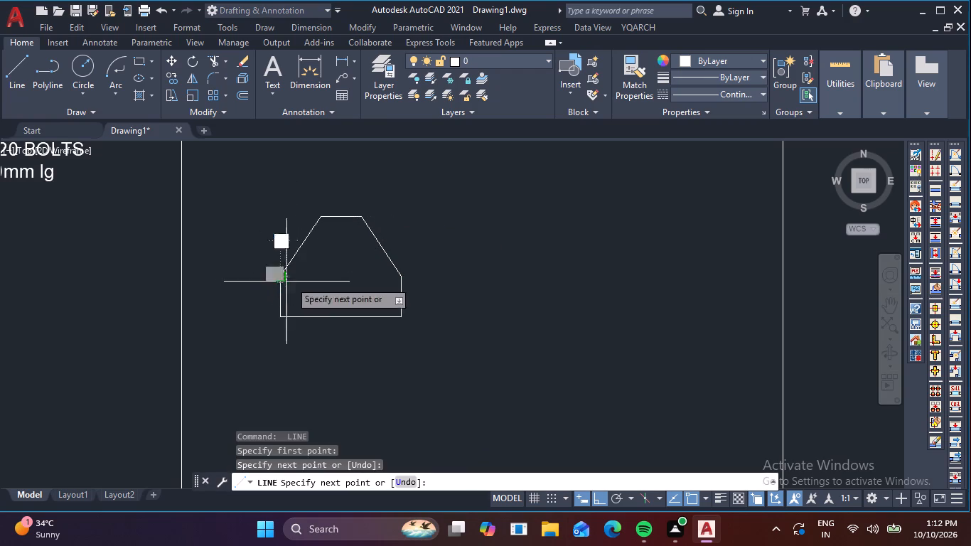
key(Escape)
Draw a 300 horizontal base line level with the outline's base, to its right, and a 300 vertical up from its right end.
scroll(375, 304, down, 3)
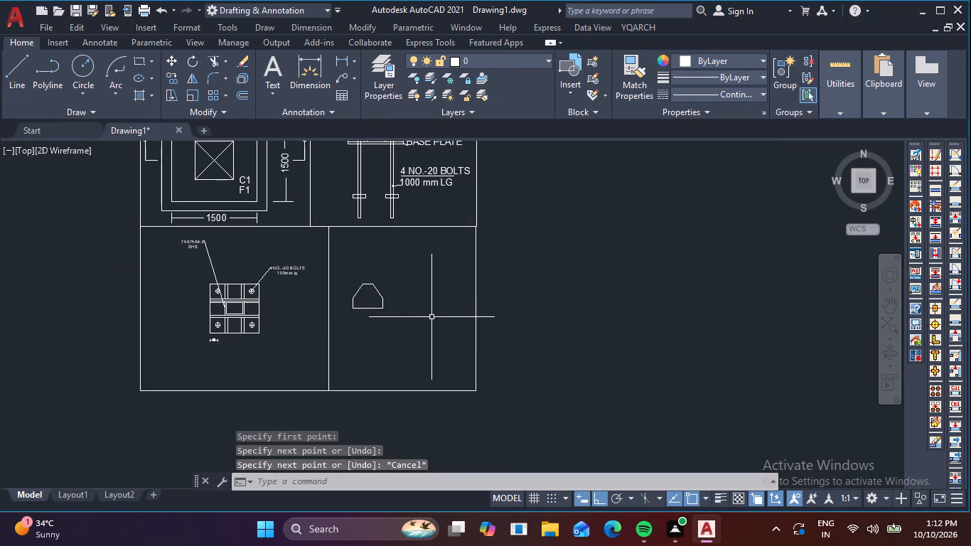
key(l)
key(space)
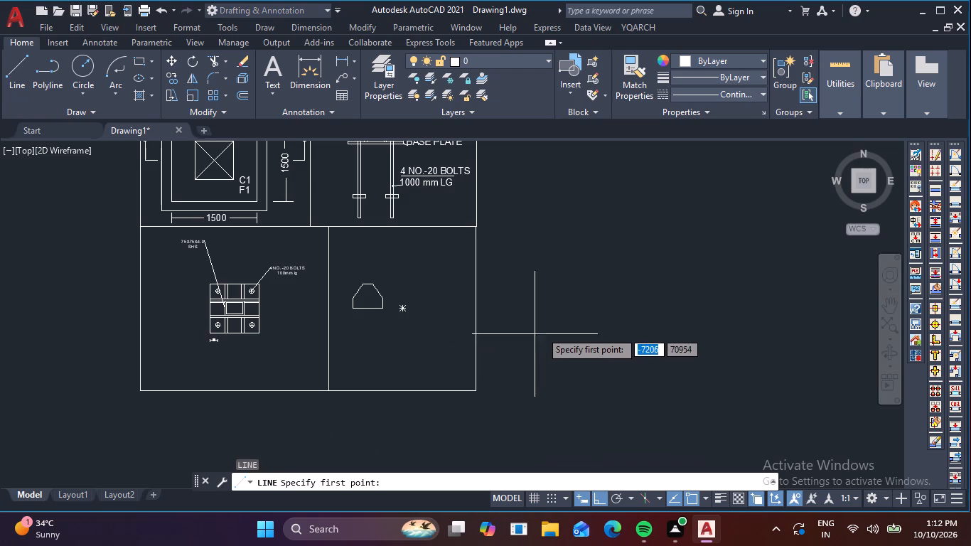
scroll(414, 310, up, 2)
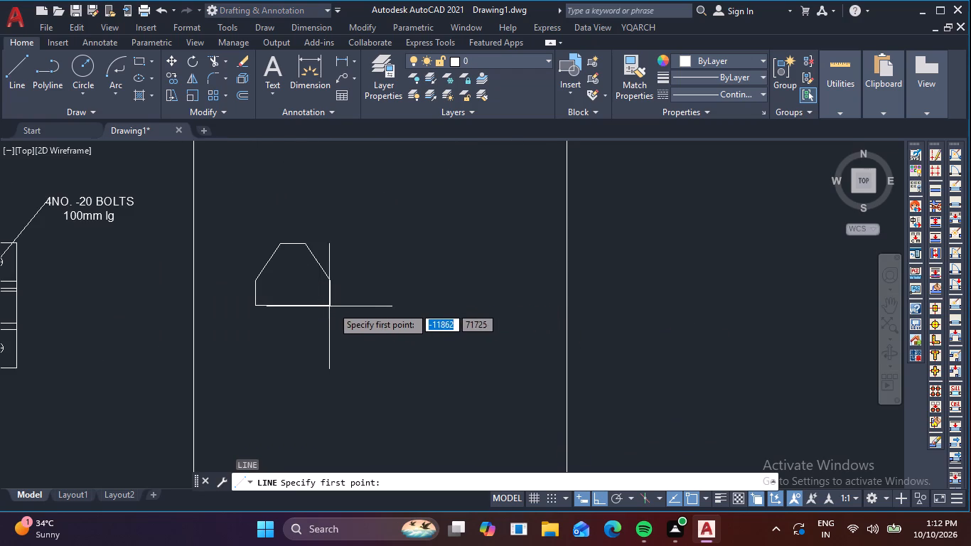
click(405, 306)
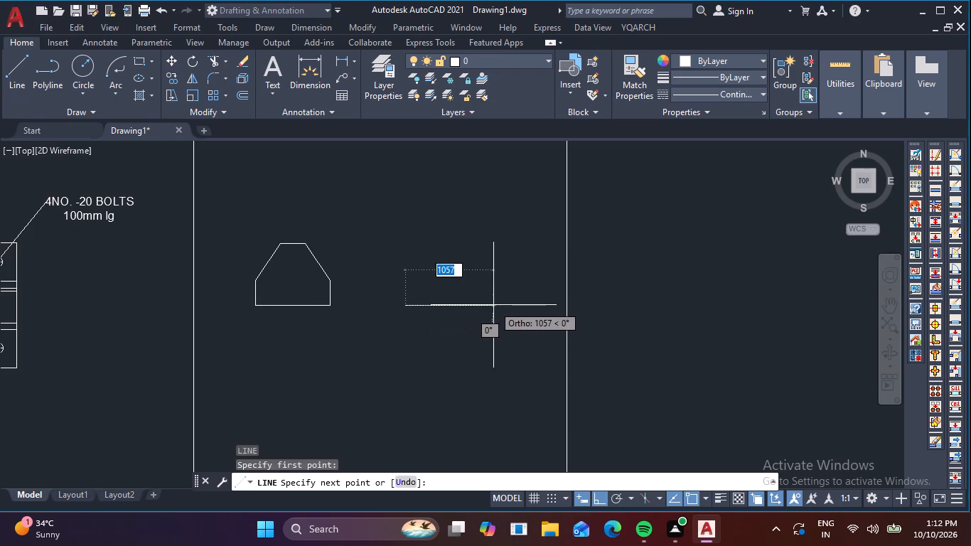
text(300)
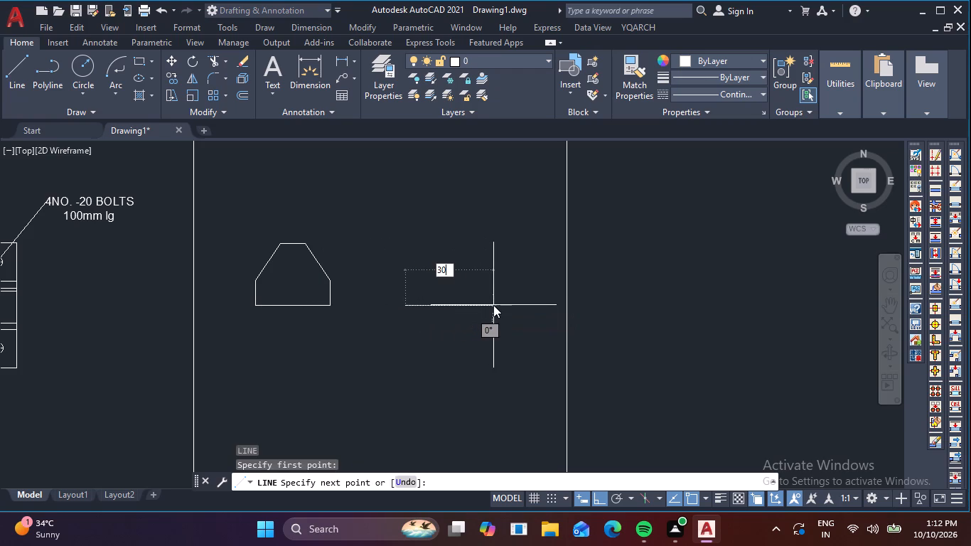
key(Return)
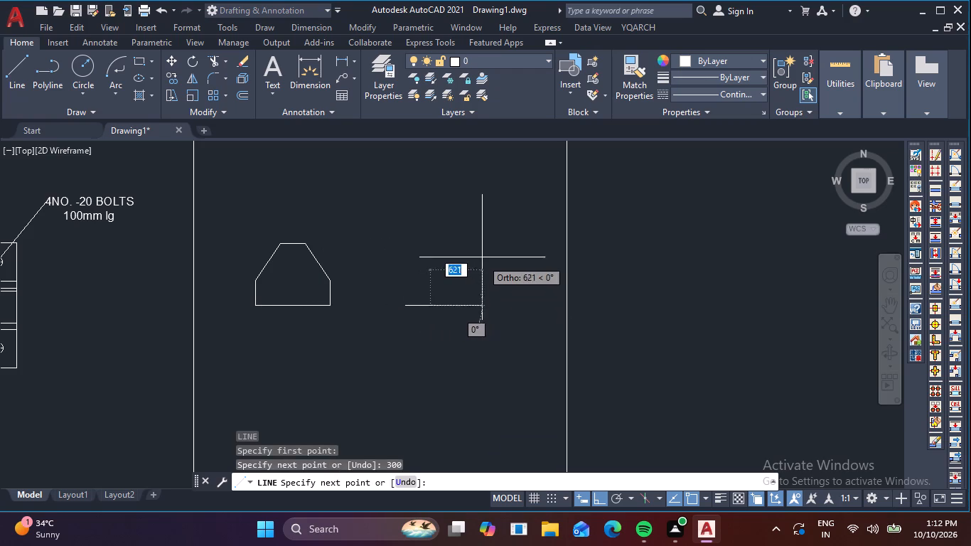
text(300)
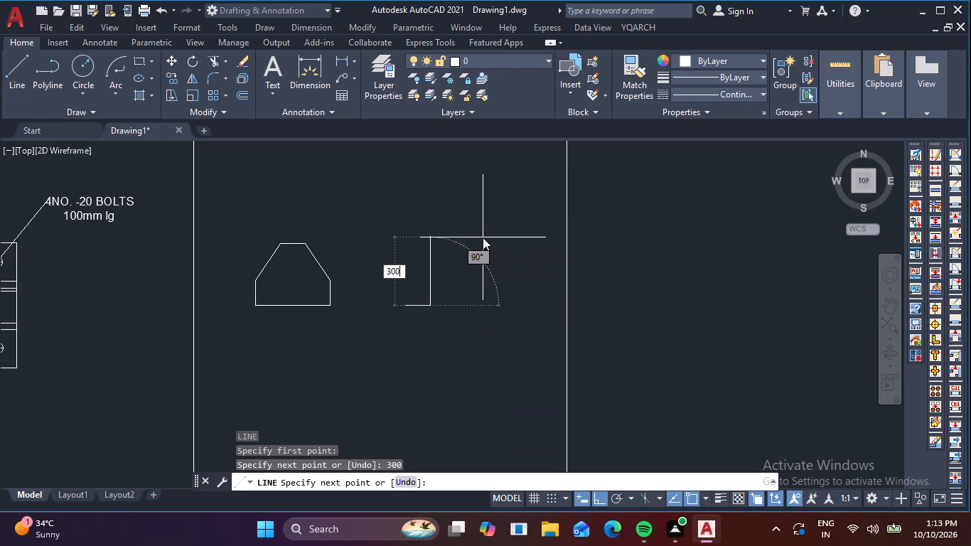
key(Return)
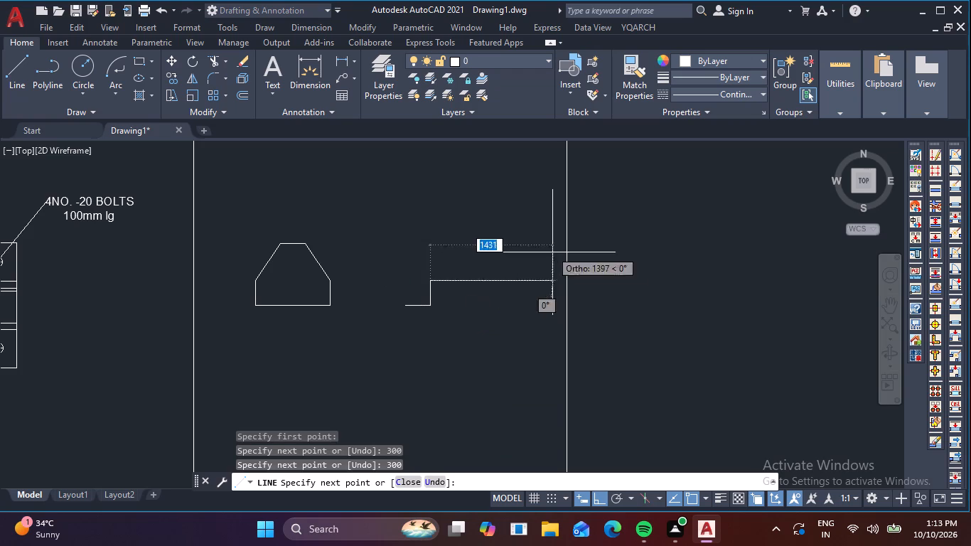
key(Escape)
Draw a 750 vertical from the new base line's left end, continuing with a sloping line to the top of the 300 vertical.
key(l)
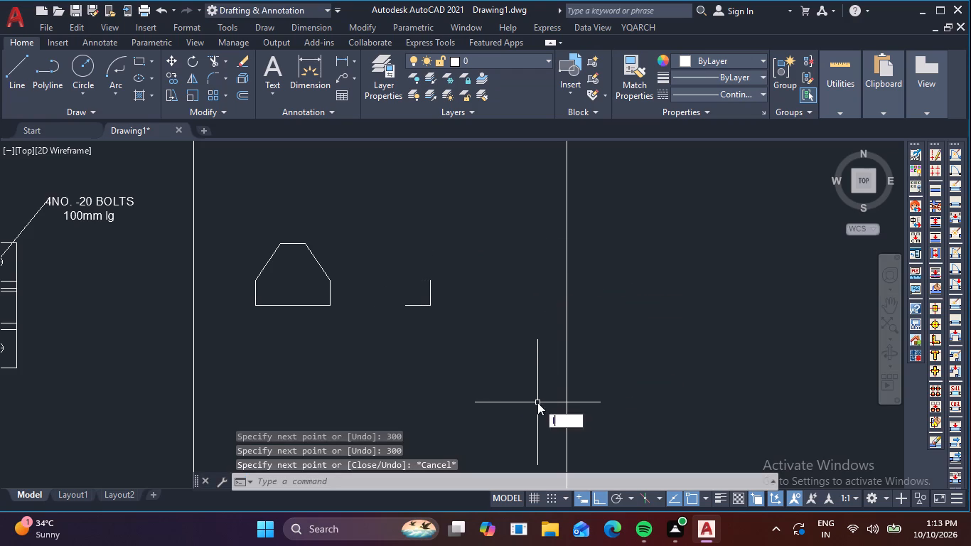
key(space)
click(406, 307)
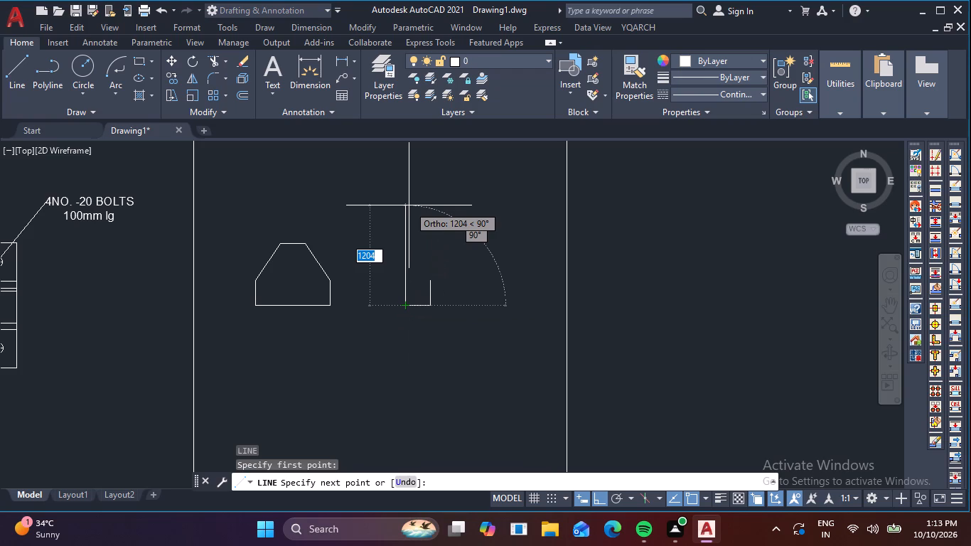
text(750)
key(Return)
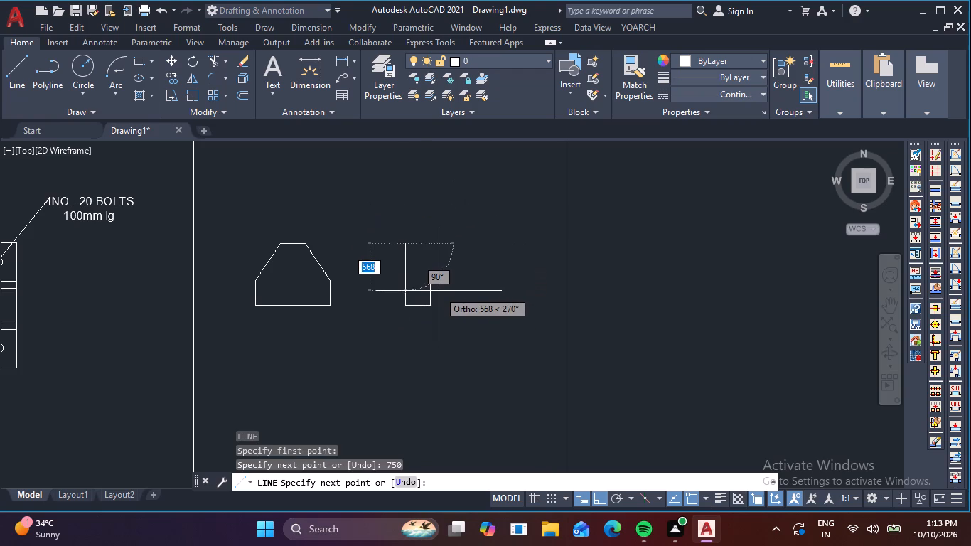
key(F8)
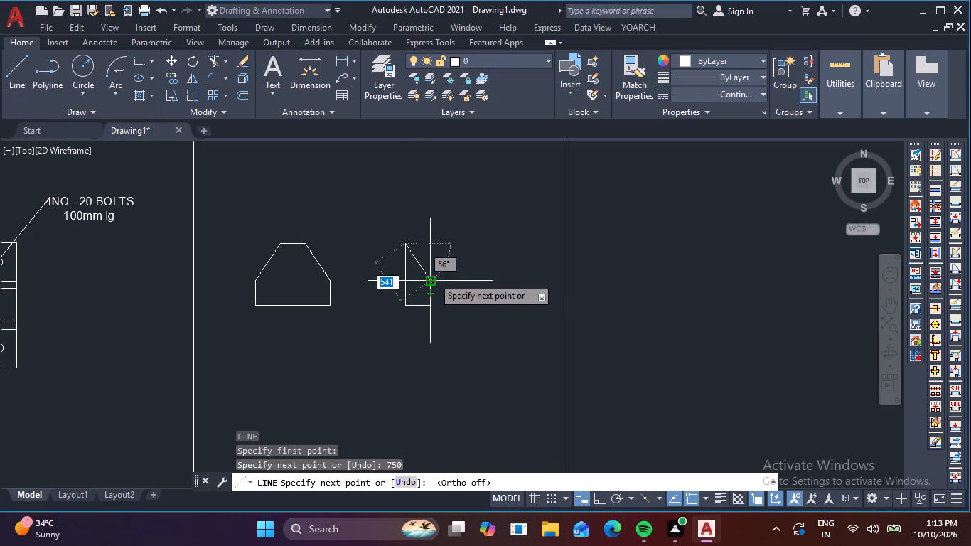
click(433, 277)
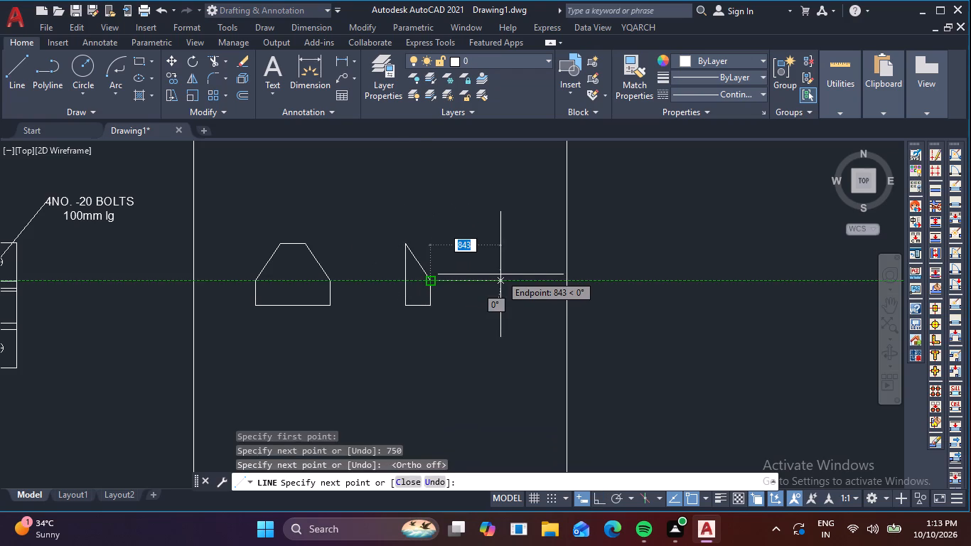
key(Escape)
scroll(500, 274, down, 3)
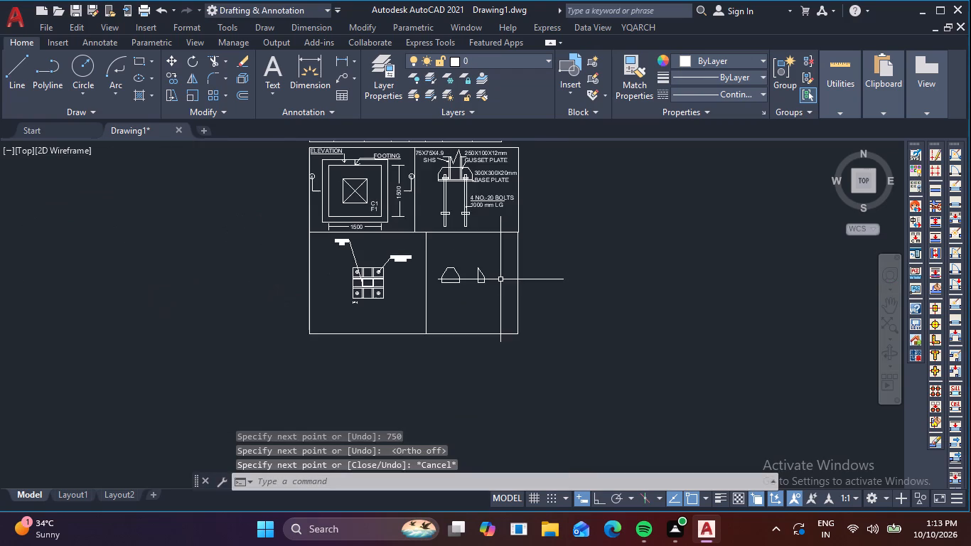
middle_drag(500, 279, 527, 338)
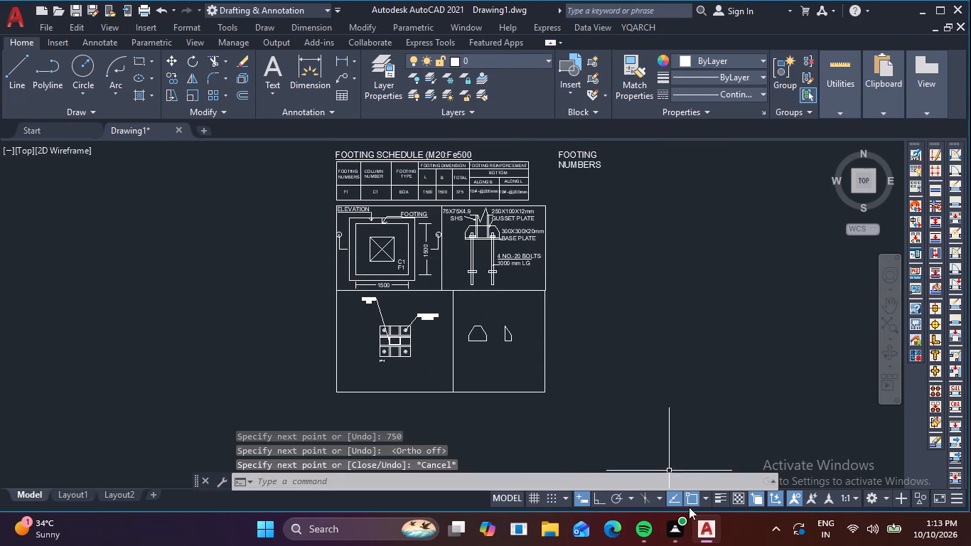